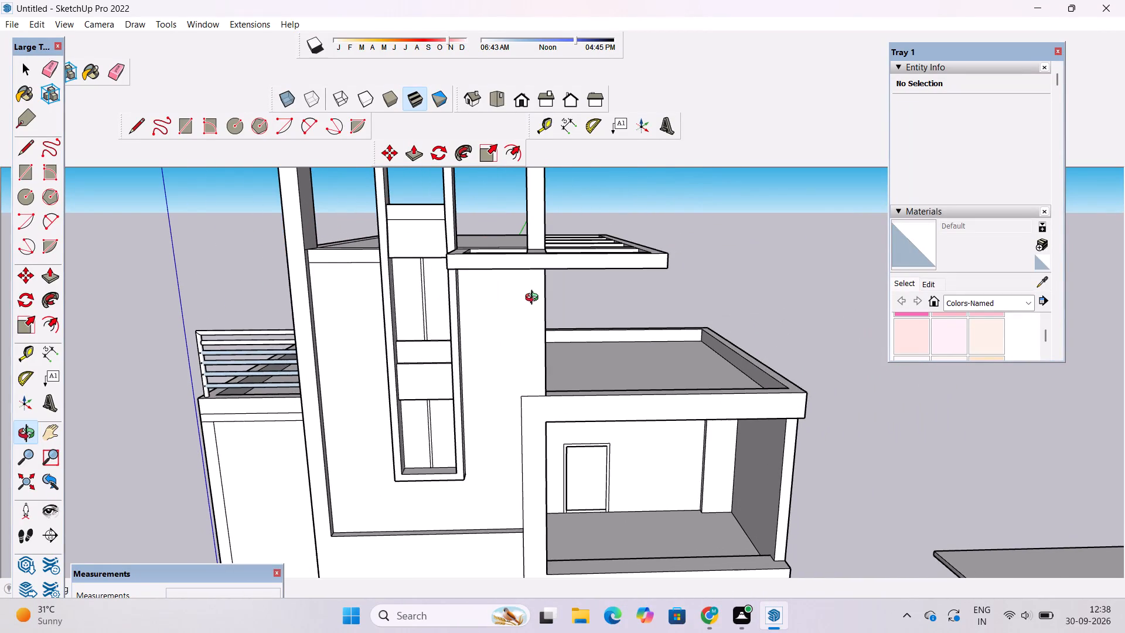
Erase the leftover edge lines on the front and side wall faces just below the terrace railing.
{"action": "scroll", "coordinate": [534, 299], "scroll_direction": "down", "scroll_amount": 4}
{"action": "scroll", "coordinate": [422, 367], "scroll_direction": "up", "scroll_amount": 2}
{"action": "left_click_drag", "start_coordinate": [326, 401], "coordinate": [469, 337], "text": "shift"}
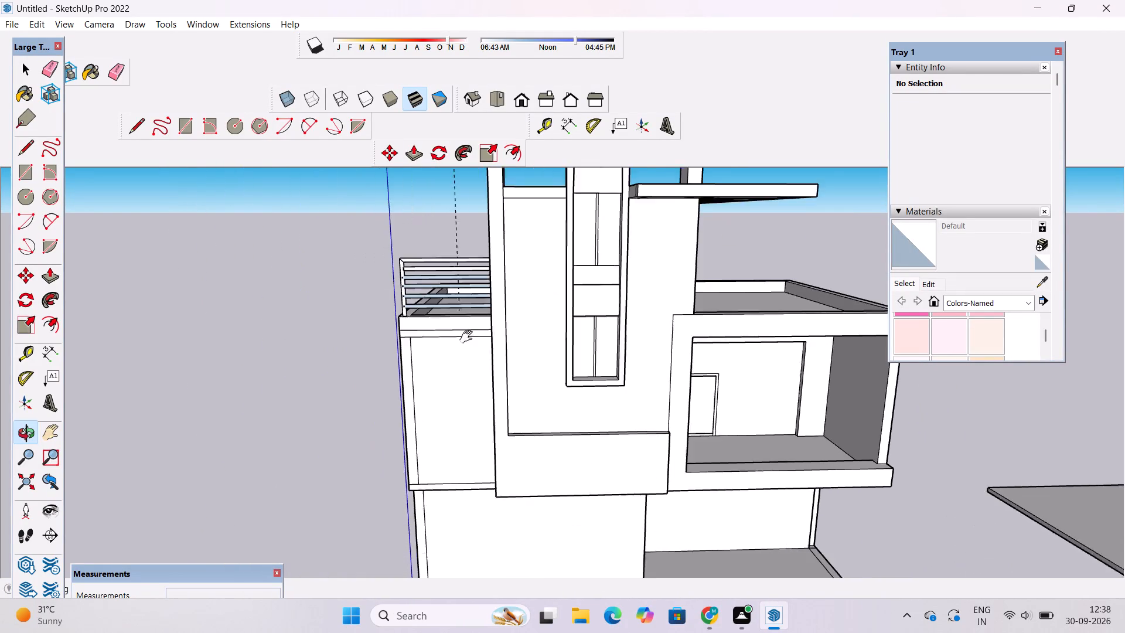
{"action": "left_click_drag", "start_coordinate": [469, 337], "coordinate": [471, 336], "text": "shift"}
{"action": "scroll", "coordinate": [439, 334], "scroll_direction": "up", "scroll_amount": 4}
{"action": "left_click_drag", "start_coordinate": [408, 342], "coordinate": [517, 328]}
{"action": "scroll", "coordinate": [451, 342], "scroll_direction": "down", "scroll_amount": 2}
{"action": "left_click_drag", "start_coordinate": [451, 340], "coordinate": [478, 336], "text": "shift"}
{"action": "key", "text": "e"}
{"action": "left_click_drag", "start_coordinate": [472, 312], "coordinate": [465, 360]}
{"action": "scroll", "coordinate": [458, 321], "scroll_direction": "up", "scroll_amount": 2}
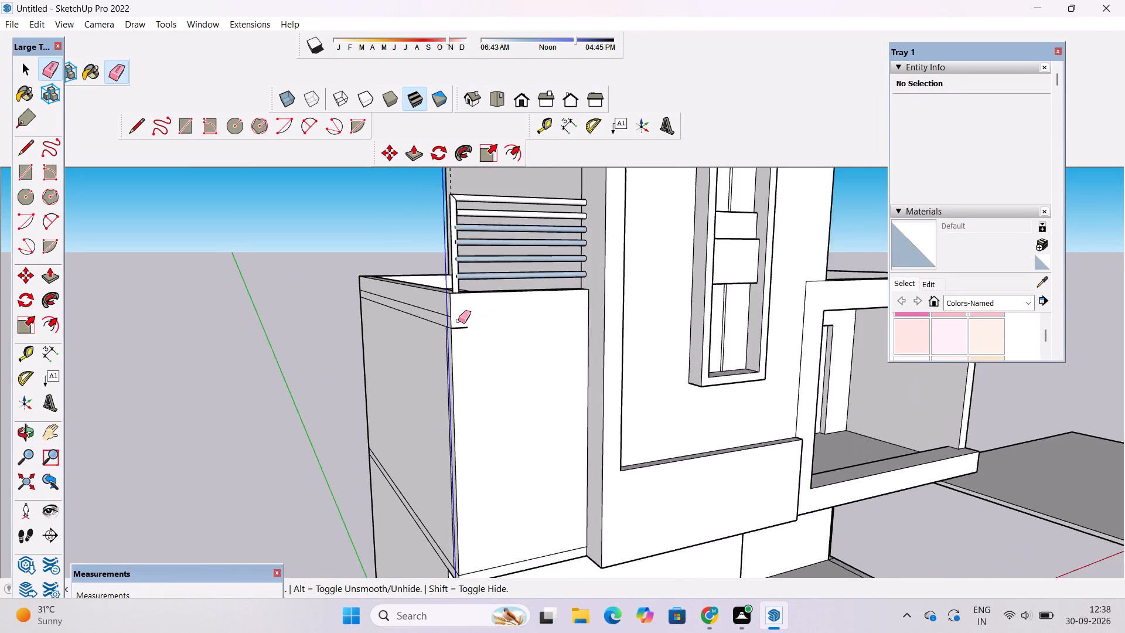
{"action": "scroll", "coordinate": [458, 321], "scroll_direction": "up", "scroll_amount": 1}
{"action": "left_click_drag", "start_coordinate": [460, 324], "coordinate": [461, 333]}
{"action": "scroll", "coordinate": [418, 309], "scroll_direction": "up", "scroll_amount": 4}
{"action": "left_click_drag", "start_coordinate": [421, 295], "coordinate": [418, 329]}
{"action": "scroll", "coordinate": [448, 348], "scroll_direction": "up", "scroll_amount": 4}
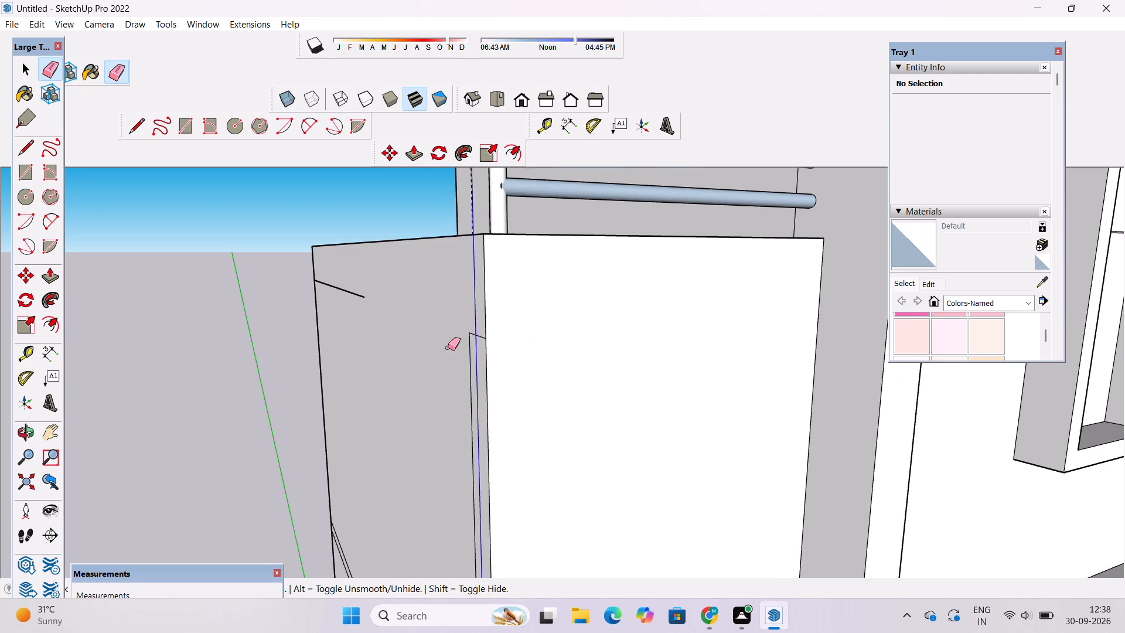
{"action": "left_click_drag", "start_coordinate": [472, 329], "coordinate": [471, 344]}
{"action": "left_click_drag", "start_coordinate": [369, 291], "coordinate": [363, 300]}
{"action": "left_click", "coordinate": [472, 333]}
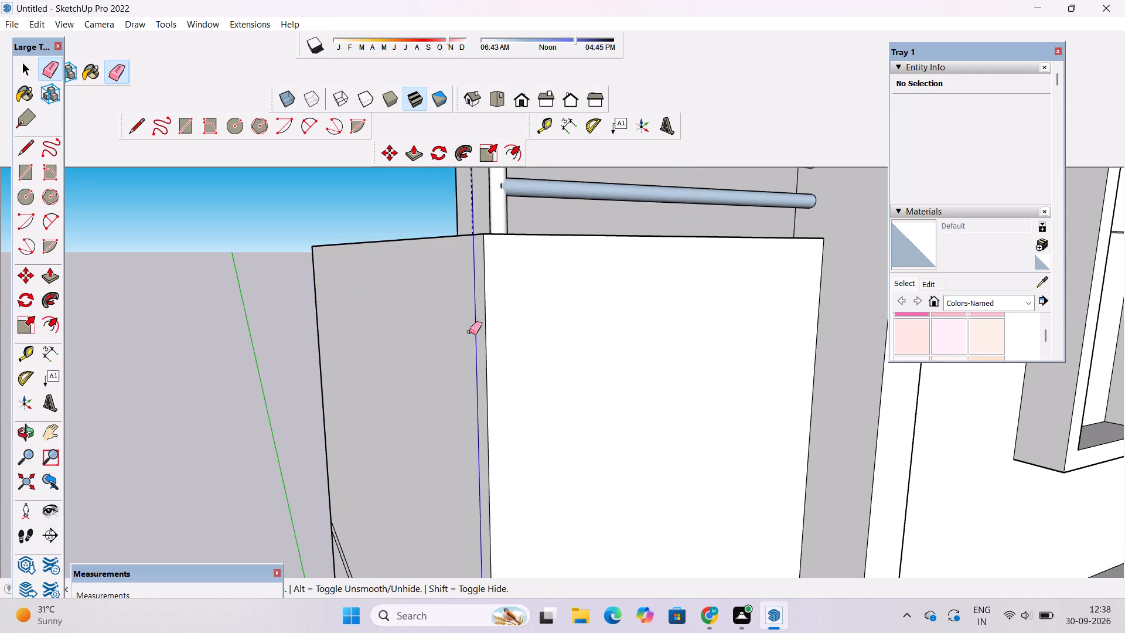
Erase the dashed vertical guide line standing on the side terrace behind the railing.
{"action": "key", "text": "o"}
{"action": "scroll", "coordinate": [465, 329], "scroll_direction": "down", "scroll_amount": 6}
{"action": "left_click_drag", "start_coordinate": [595, 336], "coordinate": [391, 471]}
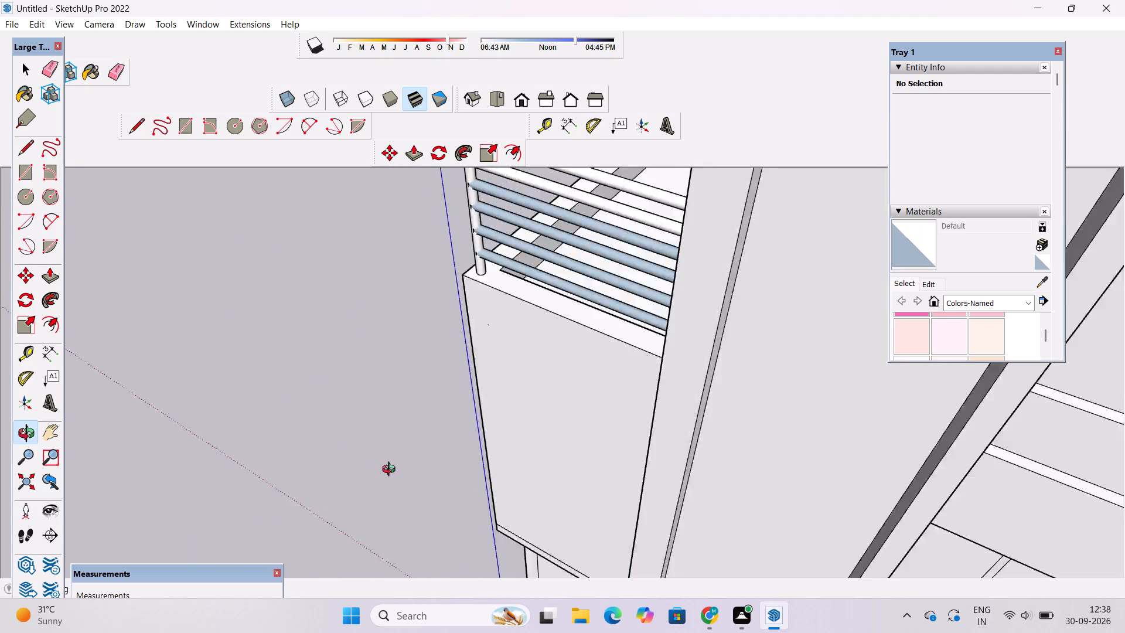
{"action": "left_click_drag", "start_coordinate": [391, 471], "coordinate": [608, 266]}
{"action": "scroll", "coordinate": [608, 249], "scroll_direction": "down", "scroll_amount": 6}
{"action": "scroll", "coordinate": [531, 347], "scroll_direction": "down", "scroll_amount": 3}
{"action": "scroll", "coordinate": [497, 452], "scroll_direction": "down", "scroll_amount": 3}
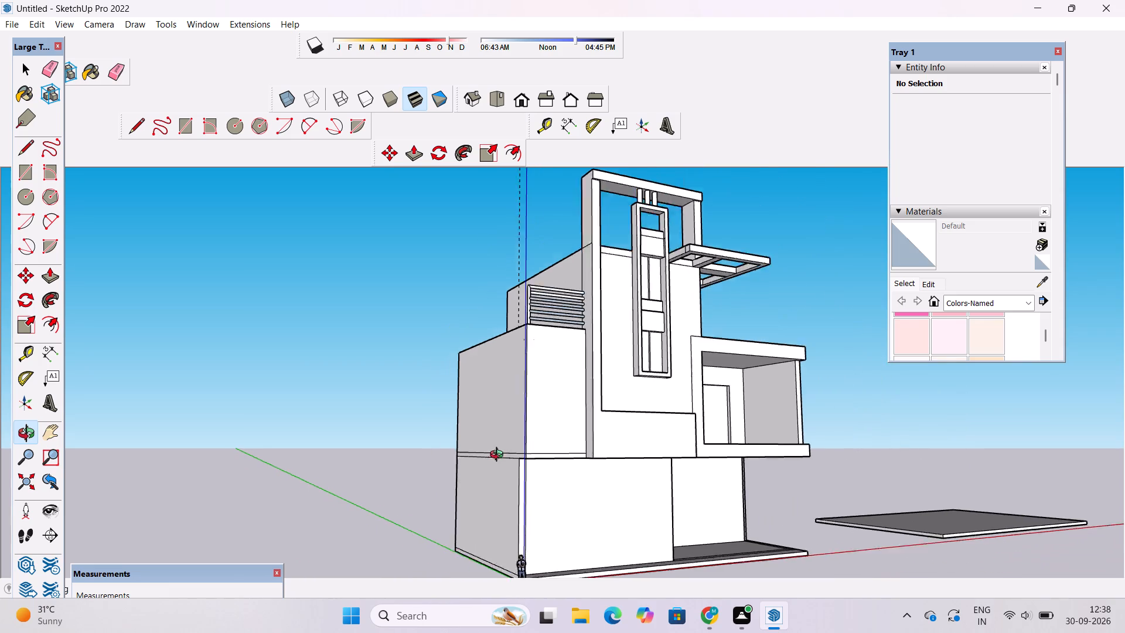
{"action": "scroll", "coordinate": [499, 456], "scroll_direction": "down", "scroll_amount": 1}
{"action": "left_click_drag", "start_coordinate": [573, 363], "coordinate": [480, 321], "text": "shift"}
{"action": "scroll", "coordinate": [477, 326], "scroll_direction": "up", "scroll_amount": 3}
{"action": "left_click_drag", "start_coordinate": [479, 349], "coordinate": [472, 365]}
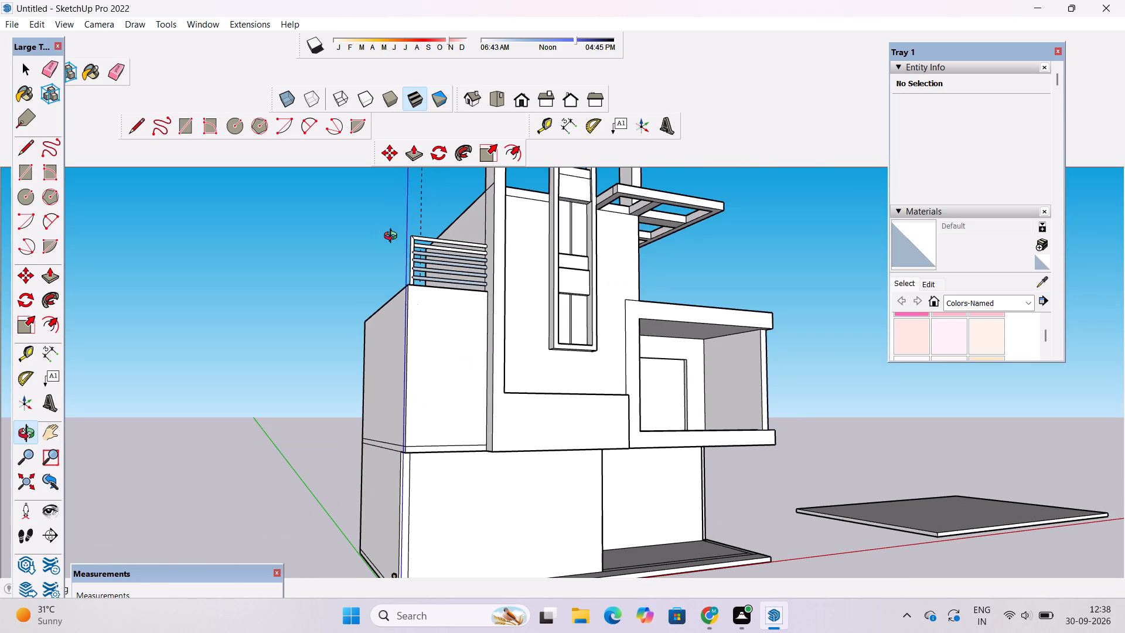
{"action": "scroll", "coordinate": [425, 293], "scroll_direction": "down", "scroll_amount": 4}
{"action": "left_click_drag", "start_coordinate": [439, 314], "coordinate": [383, 409]}
{"action": "scroll", "coordinate": [444, 379], "scroll_direction": "up", "scroll_amount": 4}
{"action": "left_click_drag", "start_coordinate": [458, 366], "coordinate": [450, 446], "text": "shift"}
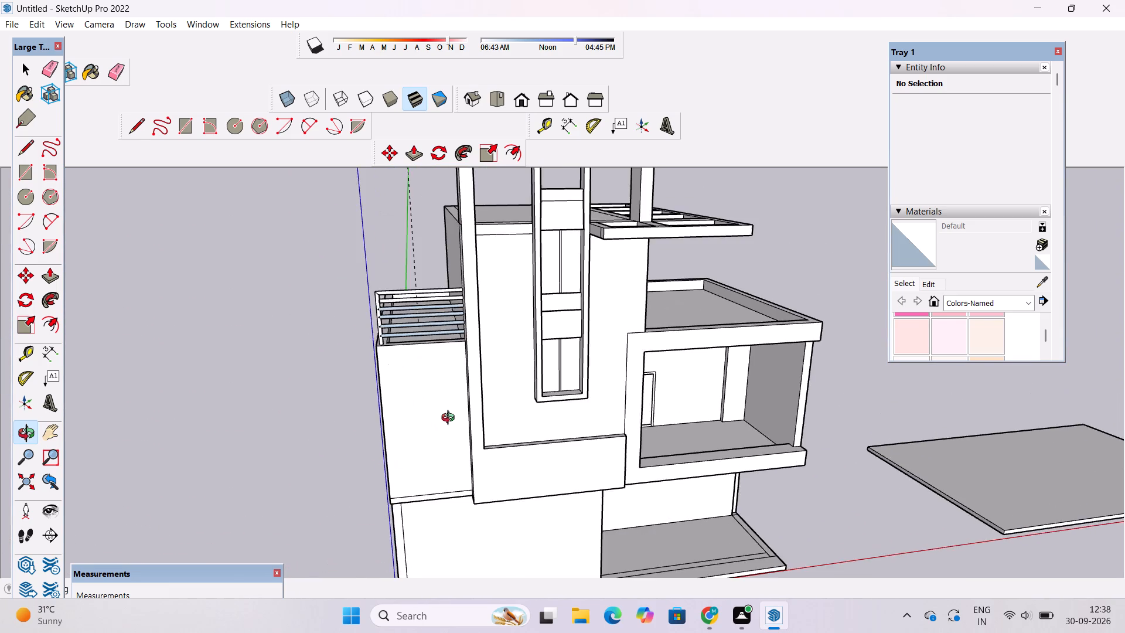
{"action": "scroll", "coordinate": [448, 413], "scroll_direction": "down", "scroll_amount": 5}
{"action": "left_click_drag", "start_coordinate": [439, 399], "coordinate": [602, 476]}
{"action": "scroll", "coordinate": [453, 399], "scroll_direction": "up", "scroll_amount": 2}
{"action": "key", "text": "e"}
{"action": "scroll", "coordinate": [390, 373], "scroll_direction": "up", "scroll_amount": 2}
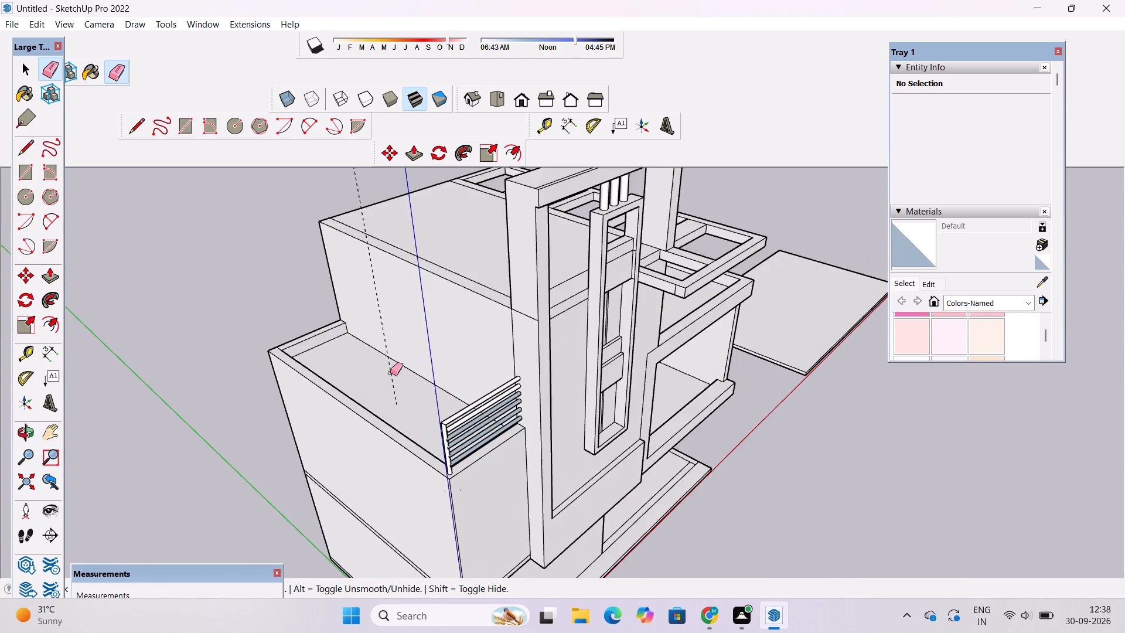
{"action": "scroll", "coordinate": [390, 373], "scroll_direction": "up", "scroll_amount": 6}
{"action": "left_click", "coordinate": [390, 369]}
Examine the whole house model from the front, above and side.
{"action": "scroll", "coordinate": [275, 292], "scroll_direction": "down", "scroll_amount": 10}
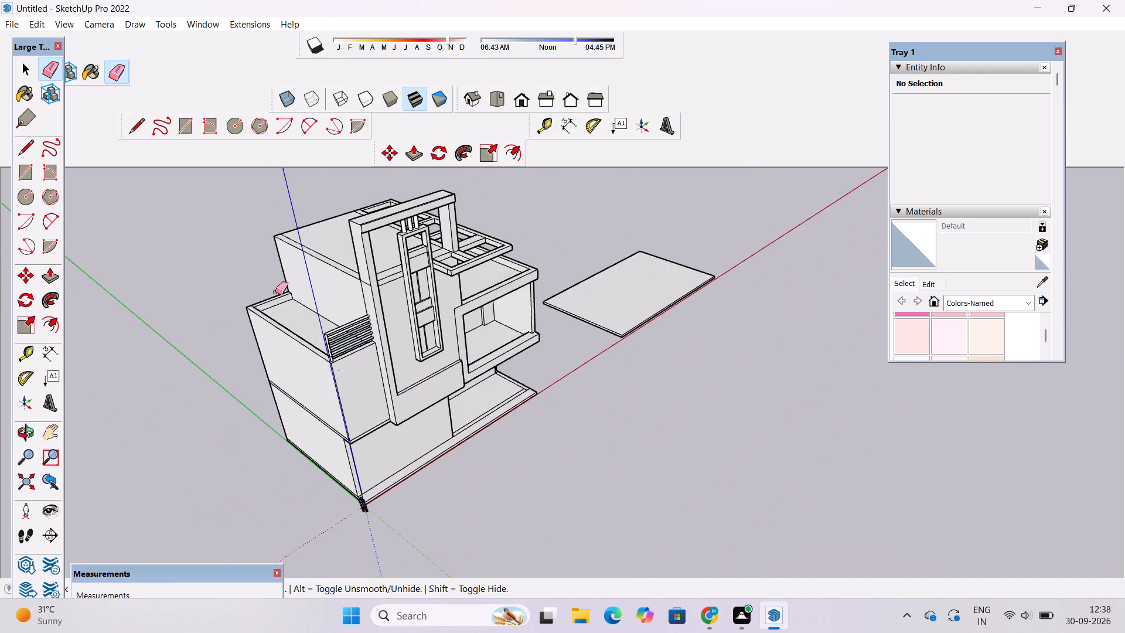
{"action": "scroll", "coordinate": [275, 292], "scroll_direction": "down", "scroll_amount": 6}
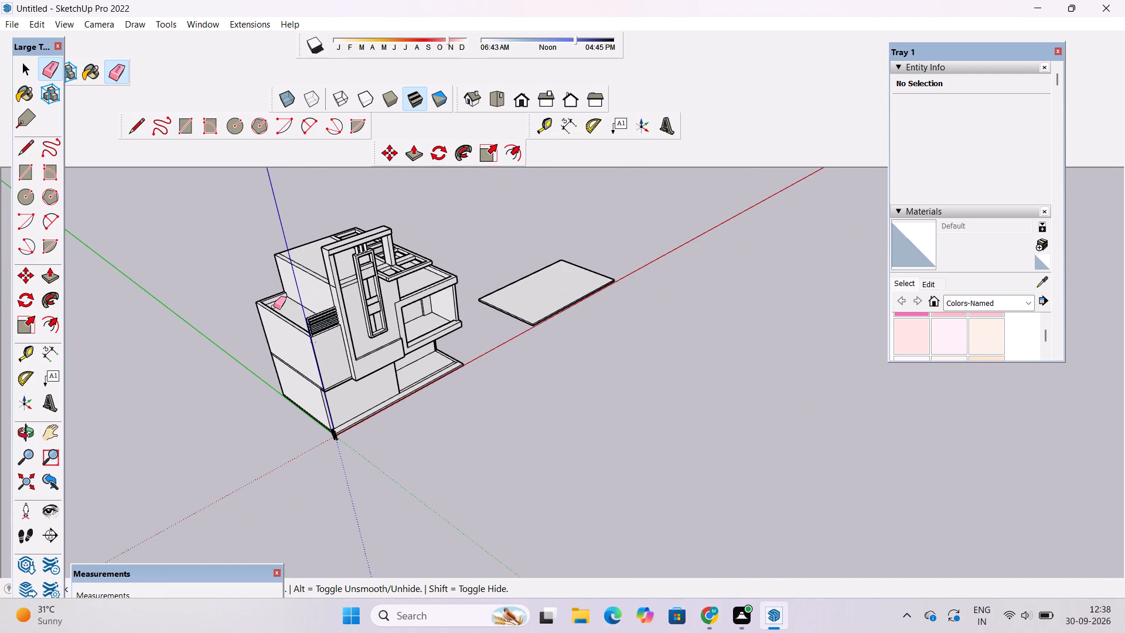
{"action": "scroll", "coordinate": [273, 307], "scroll_direction": "up", "scroll_amount": 2}
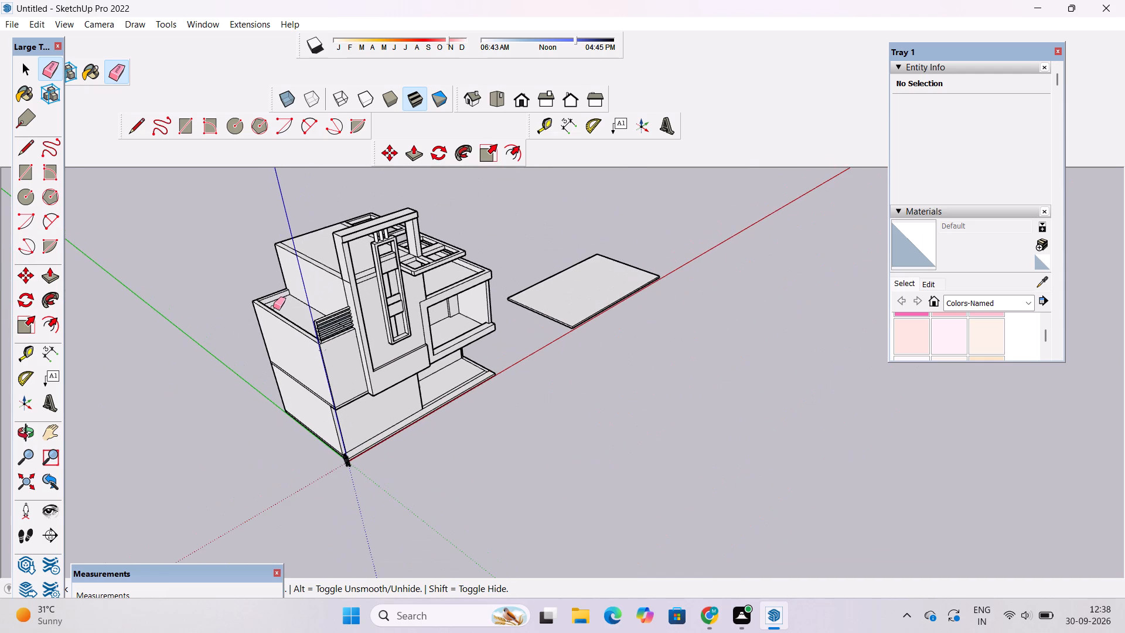
{"action": "scroll", "coordinate": [273, 305], "scroll_direction": "down", "scroll_amount": 3}
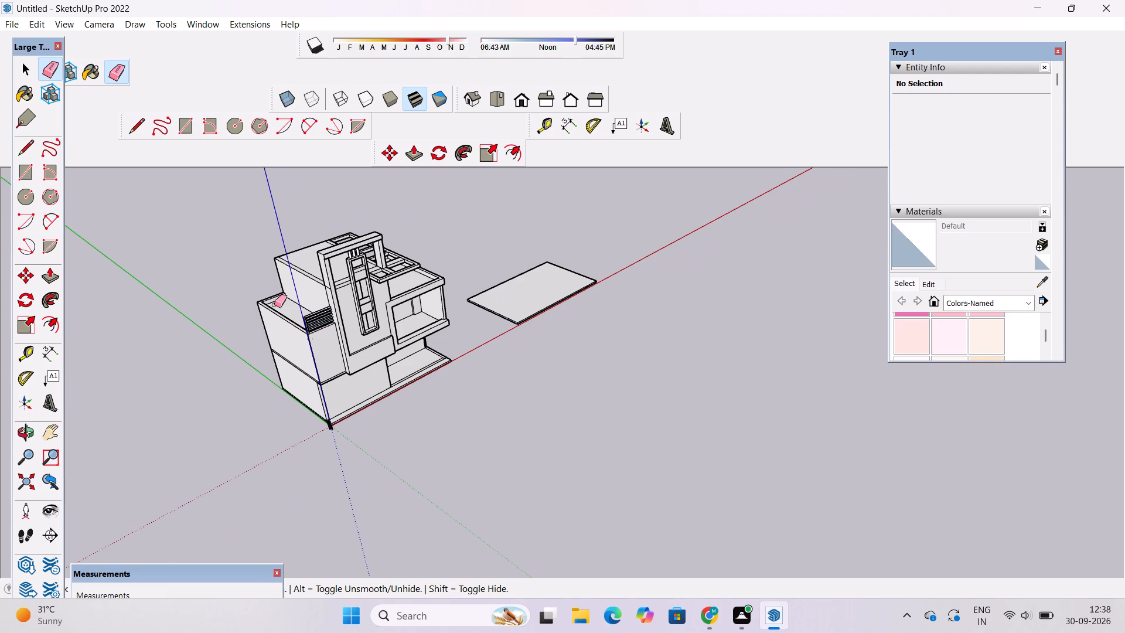
{"action": "key", "text": "space"}
{"action": "key", "text": "o"}
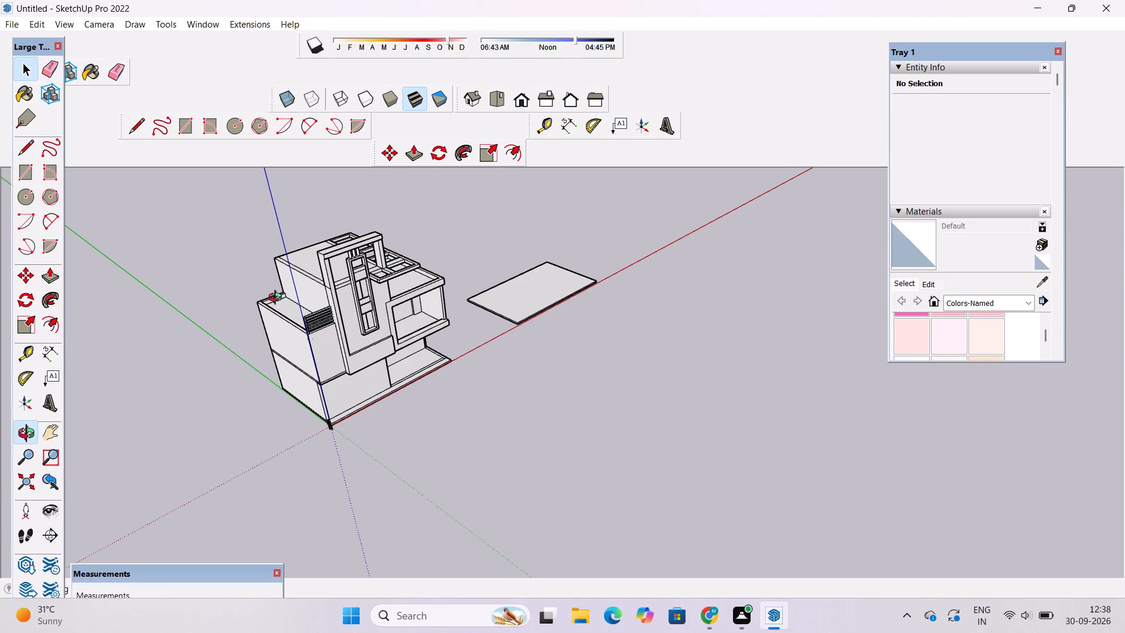
{"action": "scroll", "coordinate": [278, 299], "scroll_direction": "down", "scroll_amount": 4}
{"action": "left_click_drag", "start_coordinate": [390, 313], "coordinate": [327, 318]}
{"action": "scroll", "coordinate": [364, 301], "scroll_direction": "up", "scroll_amount": 8}
{"action": "left_click_drag", "start_coordinate": [449, 300], "coordinate": [470, 366], "text": "shift"}
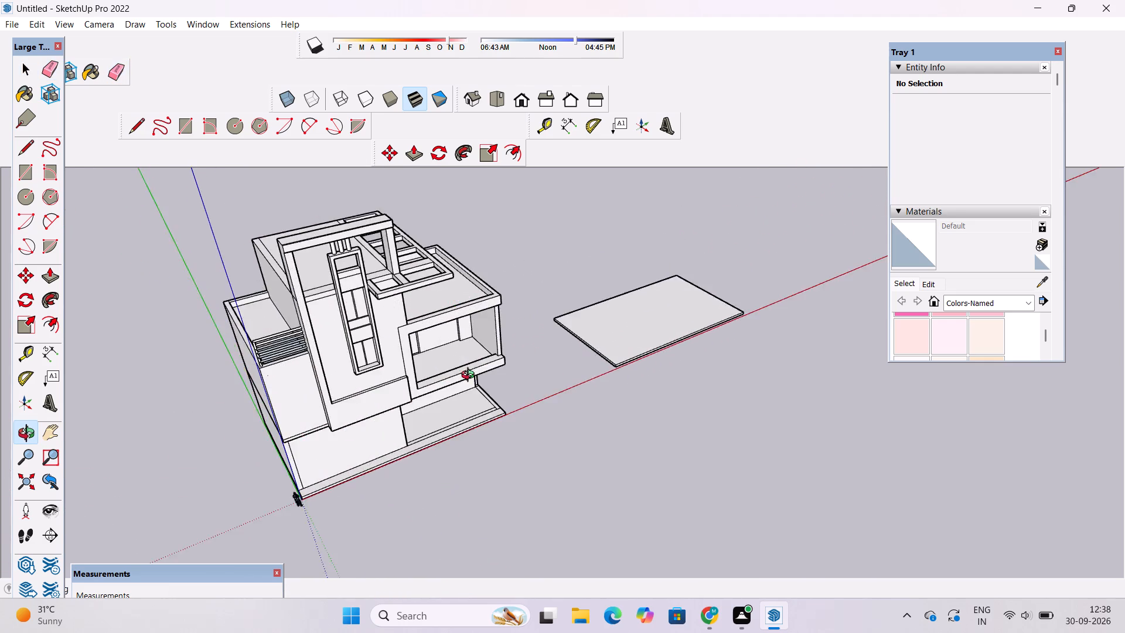
{"action": "left_click_drag", "start_coordinate": [471, 376], "coordinate": [419, 321]}
{"action": "scroll", "coordinate": [407, 305], "scroll_direction": "up", "scroll_amount": 6}
{"action": "left_click_drag", "start_coordinate": [470, 339], "coordinate": [418, 300]}
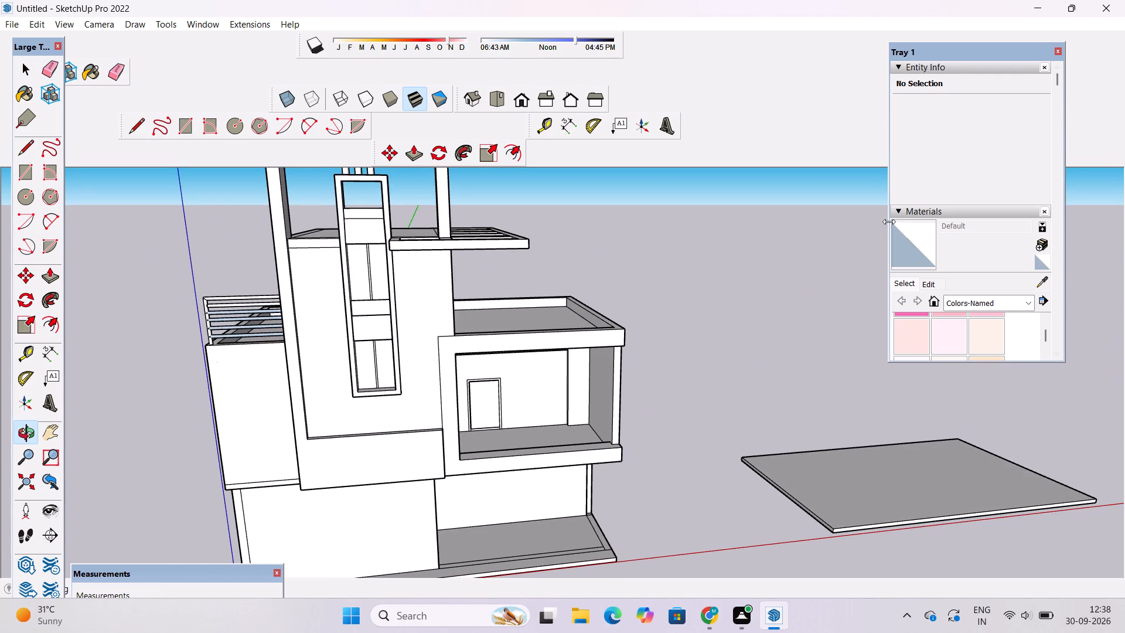
{"action": "scroll", "coordinate": [925, 193], "scroll_direction": "down", "scroll_amount": 2}
{"action": "scroll", "coordinate": [812, 288], "scroll_direction": "down", "scroll_amount": 5}
{"action": "left_click_drag", "start_coordinate": [577, 312], "coordinate": [610, 247], "text": "shift"}
{"action": "scroll", "coordinate": [605, 256], "scroll_direction": "up", "scroll_amount": 2}
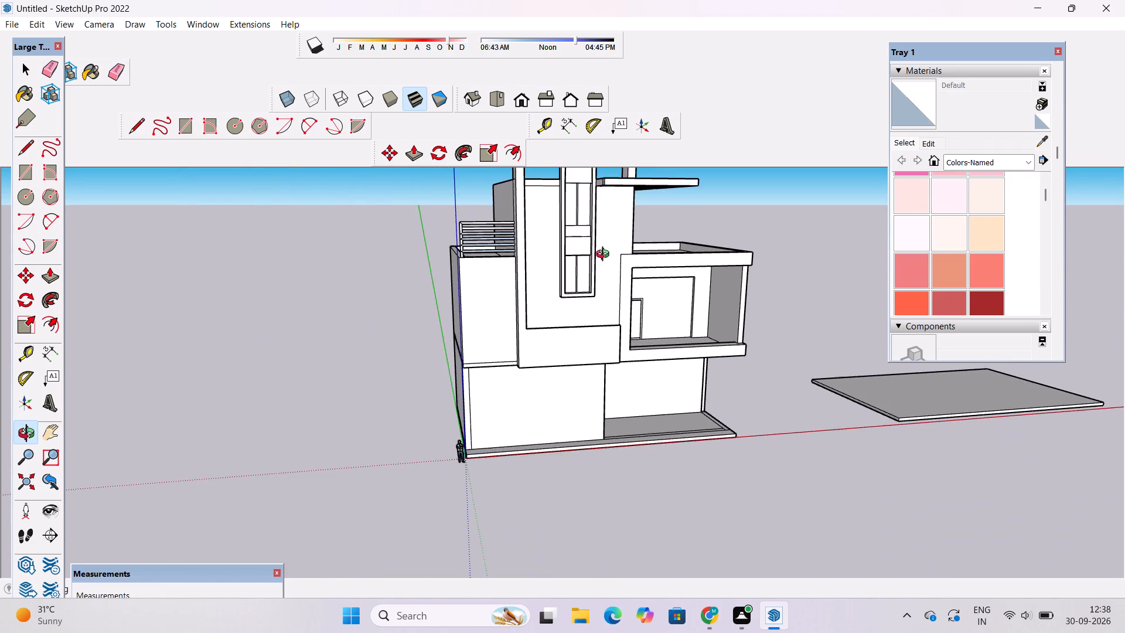
{"action": "left_click_drag", "start_coordinate": [609, 269], "coordinate": [568, 277]}
{"action": "scroll", "coordinate": [557, 273], "scroll_direction": "up", "scroll_amount": 3}
{"action": "left_click_drag", "start_coordinate": [557, 270], "coordinate": [553, 336]}
Draw a 1' 6" line across the side terrace's parapet top, from the inner corner beside the railing post to the outer edge.
{"action": "scroll", "coordinate": [527, 288], "scroll_direction": "down", "scroll_amount": 5}
{"action": "left_click_drag", "start_coordinate": [456, 291], "coordinate": [698, 379]}
{"action": "scroll", "coordinate": [466, 368], "scroll_direction": "up", "scroll_amount": 4}
{"action": "left_click_drag", "start_coordinate": [478, 363], "coordinate": [580, 373]}
{"action": "scroll", "coordinate": [543, 362], "scroll_direction": "up", "scroll_amount": 4}
{"action": "left_click_drag", "start_coordinate": [469, 362], "coordinate": [565, 363]}
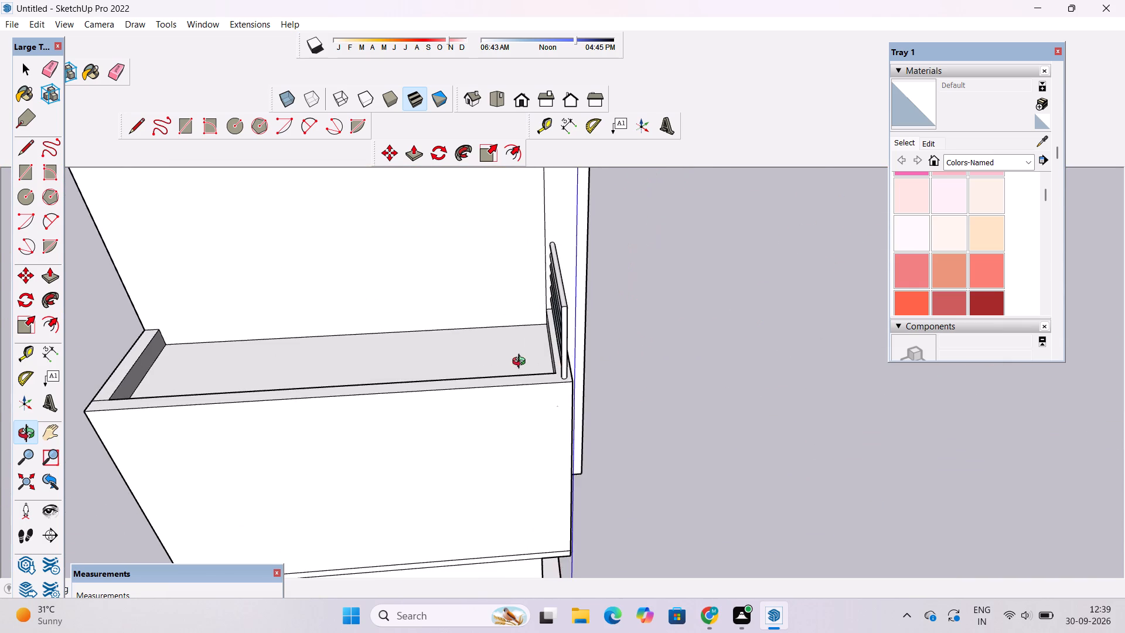
{"action": "scroll", "coordinate": [500, 367], "scroll_direction": "up", "scroll_amount": 4}
{"action": "left_click_drag", "start_coordinate": [477, 368], "coordinate": [537, 371], "text": "shift"}
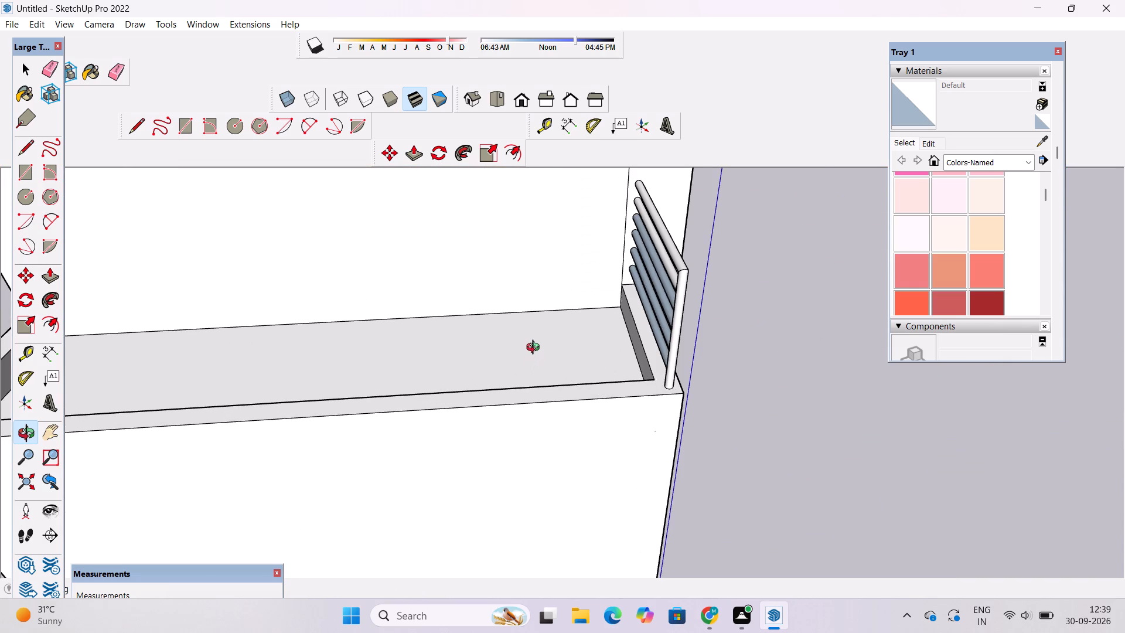
{"action": "scroll", "coordinate": [585, 342], "scroll_direction": "down", "scroll_amount": 5}
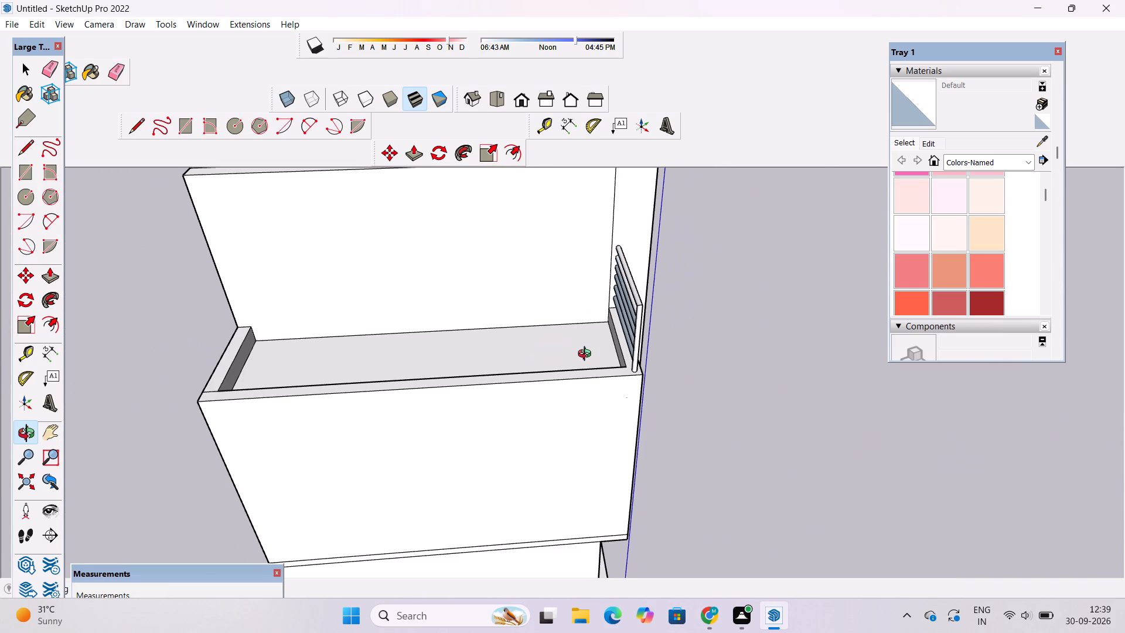
{"action": "left_click_drag", "start_coordinate": [577, 353], "coordinate": [768, 353], "text": "shift"}
{"action": "left_click_drag", "start_coordinate": [711, 373], "coordinate": [628, 376]}
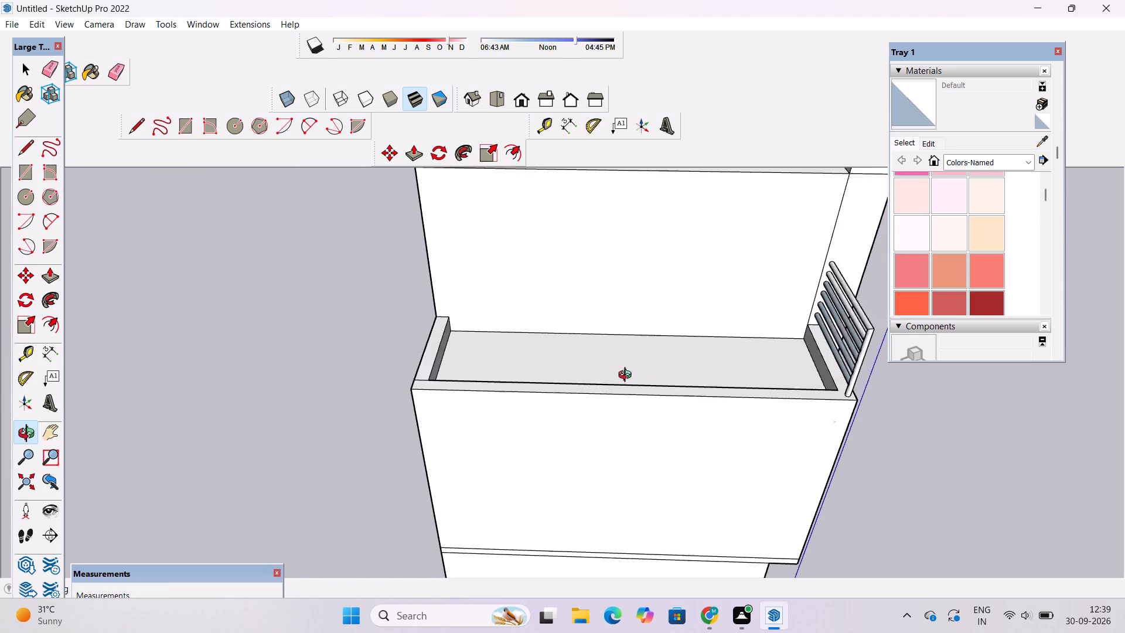
{"action": "left_click_drag", "start_coordinate": [628, 376], "coordinate": [602, 376]}
{"action": "left_click_drag", "start_coordinate": [670, 387], "coordinate": [566, 378], "text": "shift"}
{"action": "scroll", "coordinate": [623, 396], "scroll_direction": "up", "scroll_amount": 3}
{"action": "left_click_drag", "start_coordinate": [625, 396], "coordinate": [653, 393], "text": "shift"}
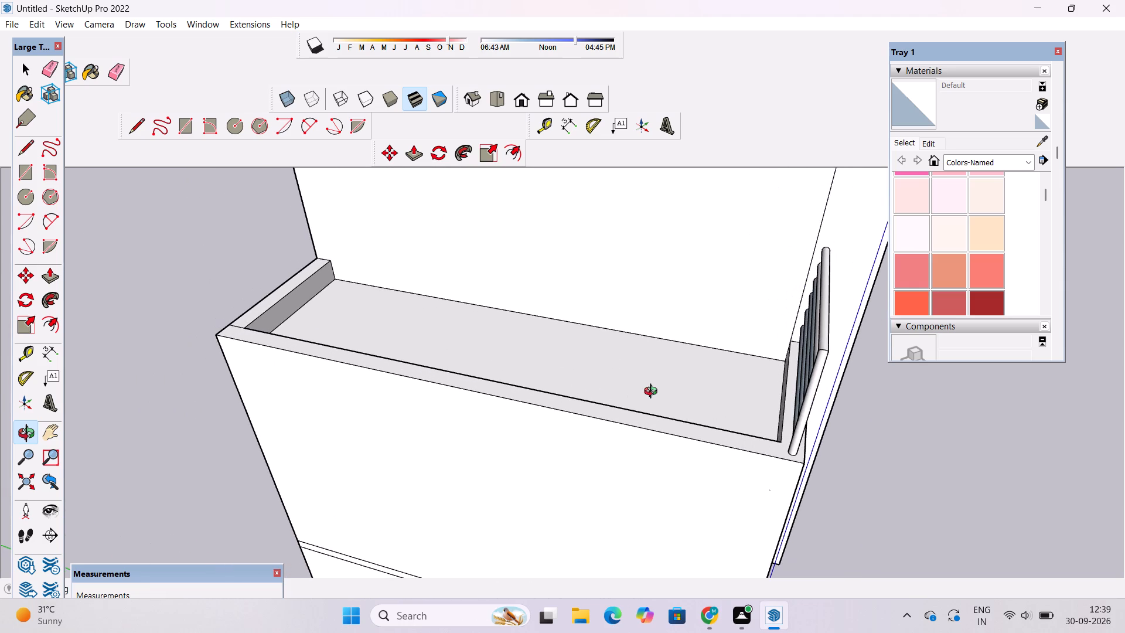
{"action": "left_click_drag", "start_coordinate": [717, 417], "coordinate": [675, 373]}
{"action": "left_click_drag", "start_coordinate": [653, 395], "coordinate": [728, 406]}
{"action": "left_click_drag", "start_coordinate": [726, 404], "coordinate": [650, 364]}
{"action": "scroll", "coordinate": [623, 379], "scroll_direction": "up", "scroll_amount": 3}
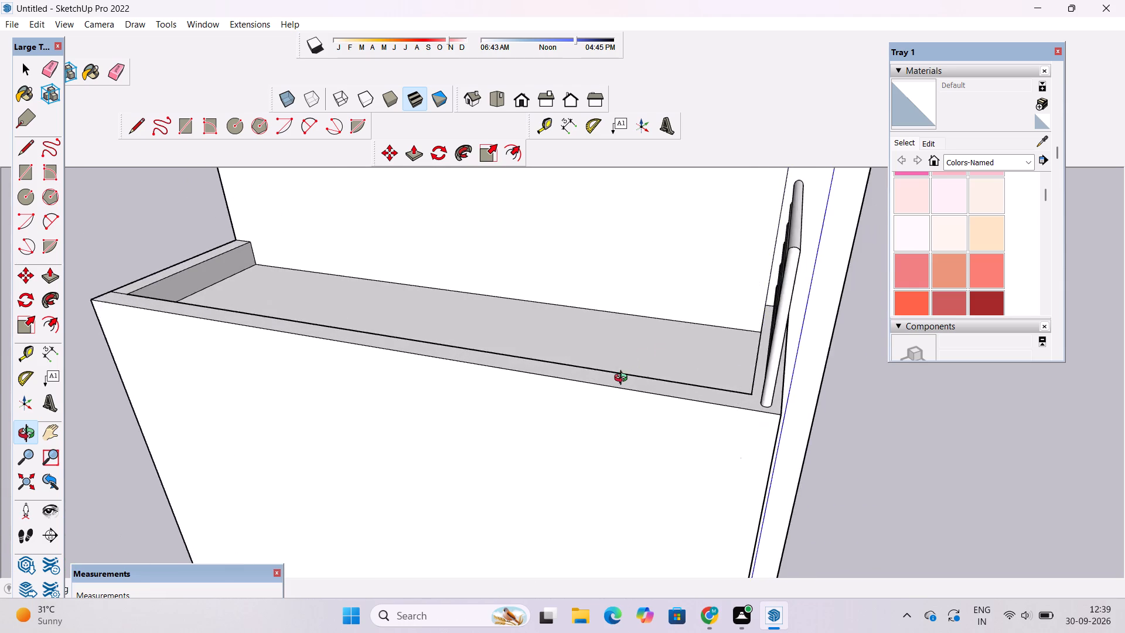
{"action": "left_click_drag", "start_coordinate": [624, 386], "coordinate": [733, 397]}
{"action": "left_click_drag", "start_coordinate": [733, 397], "coordinate": [734, 373], "text": "shift"}
{"action": "scroll", "coordinate": [738, 348], "scroll_direction": "up", "scroll_amount": 3}
{"action": "left_click_drag", "start_coordinate": [742, 339], "coordinate": [724, 390]}
{"action": "scroll", "coordinate": [755, 349], "scroll_direction": "up", "scroll_amount": 4}
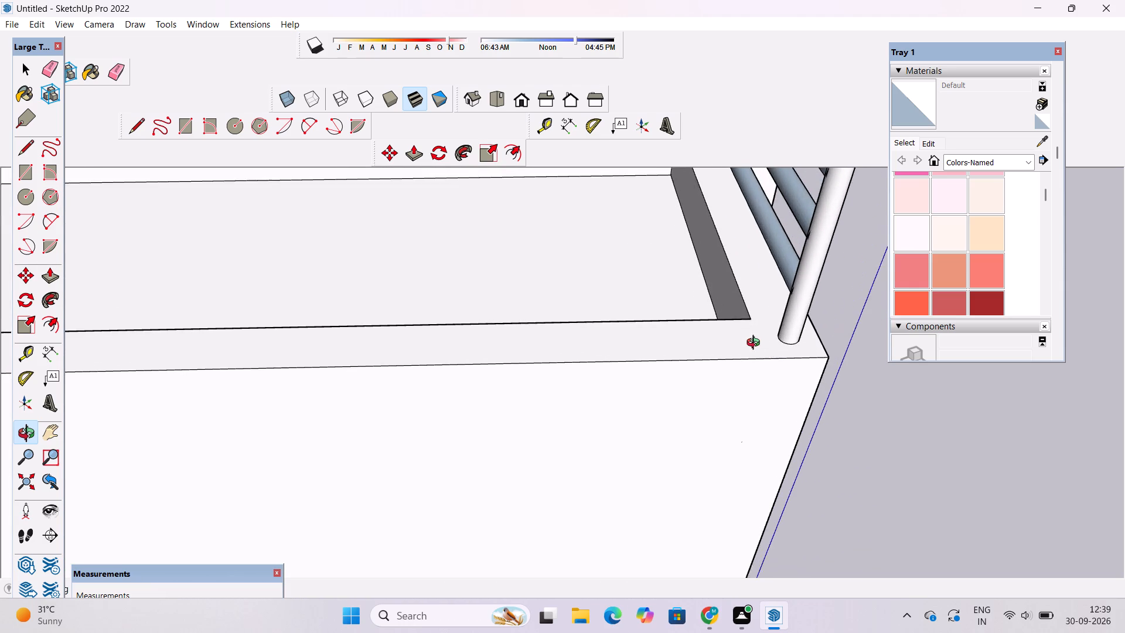
{"action": "left_click_drag", "start_coordinate": [755, 343], "coordinate": [711, 363], "text": "shift"}
{"action": "key", "text": "l"}
{"action": "scroll", "coordinate": [706, 359], "scroll_direction": "up", "scroll_amount": 4}
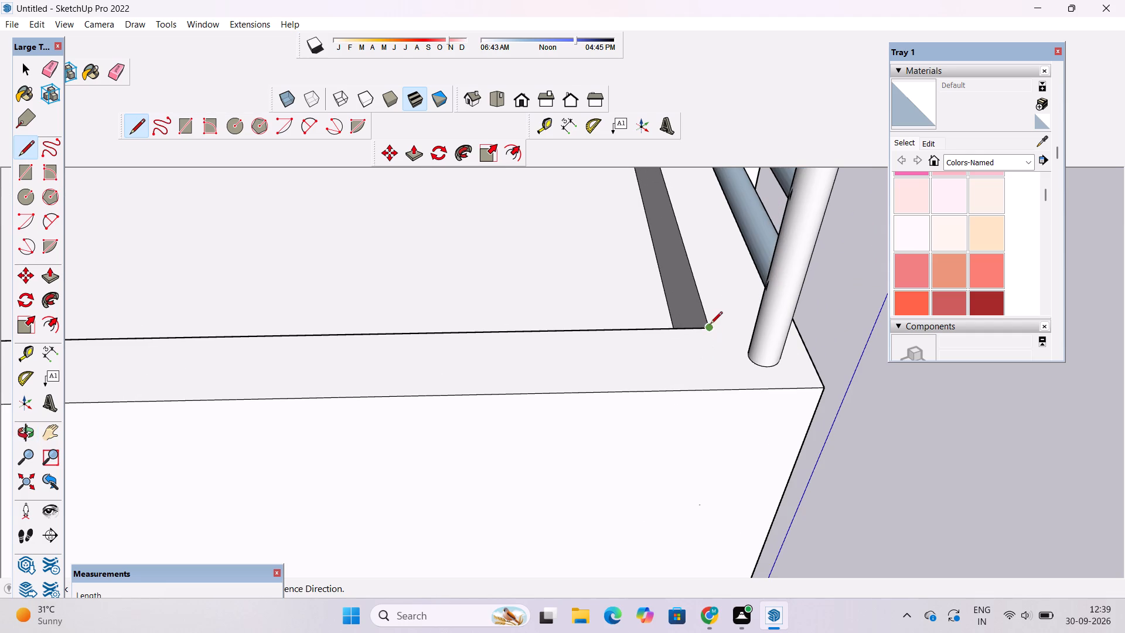
{"action": "left_click", "coordinate": [708, 330]}
{"action": "left_click", "coordinate": [728, 389]}
{"action": "key", "text": "space"}
Erase the edge dividing the parapet top at the terrace's far corner, away from the railing.
{"action": "key", "text": "p"}
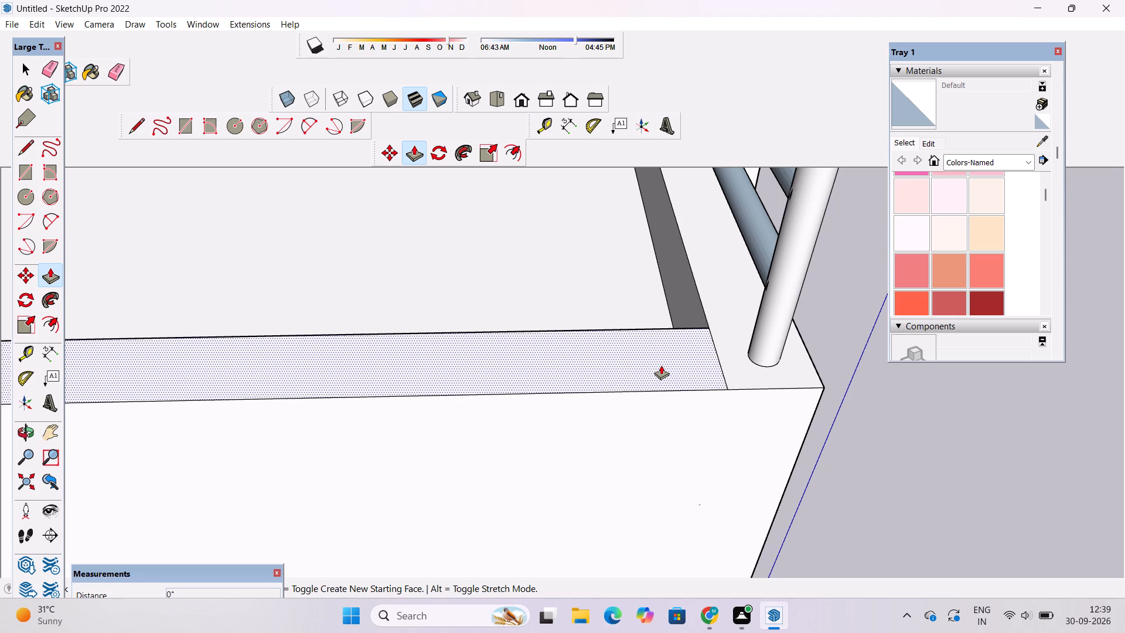
{"action": "scroll", "coordinate": [656, 341], "scroll_direction": "down", "scroll_amount": 2}
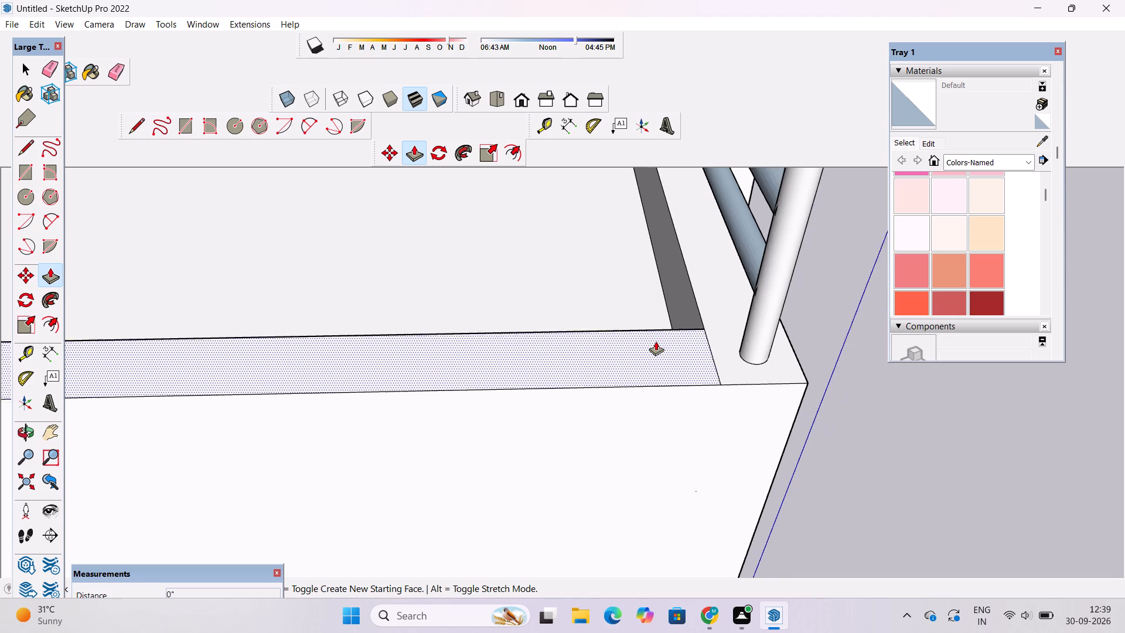
{"action": "scroll", "coordinate": [656, 341], "scroll_direction": "down", "scroll_amount": 18}
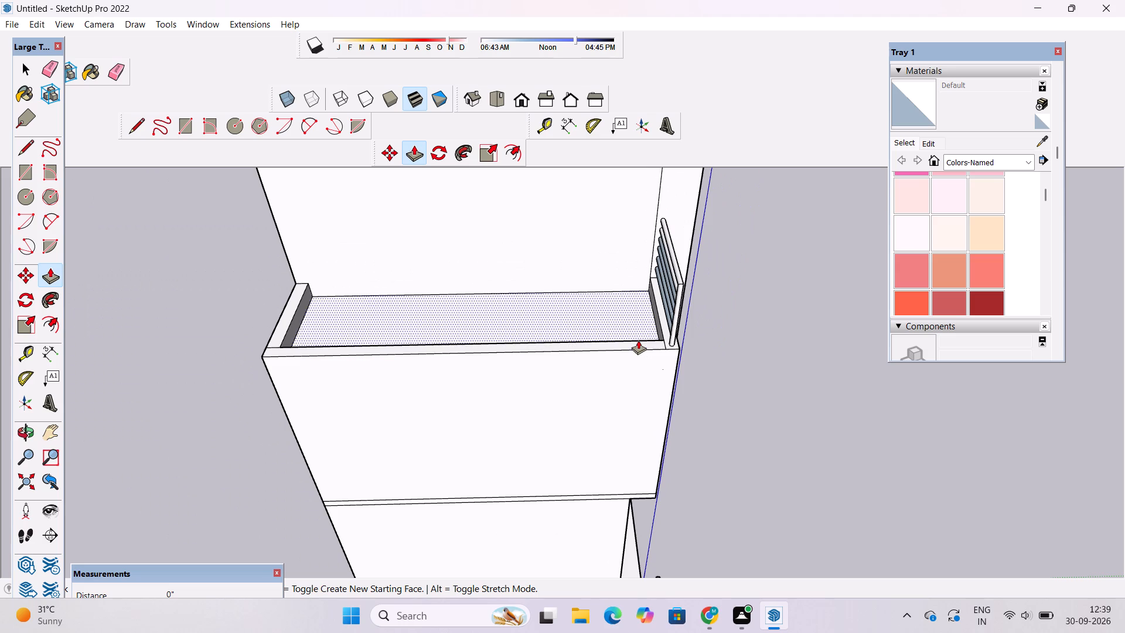
{"action": "scroll", "coordinate": [279, 341], "scroll_direction": "up", "scroll_amount": 4}
{"action": "key", "text": "e"}
{"action": "scroll", "coordinate": [279, 341], "scroll_direction": "up", "scroll_amount": 5}
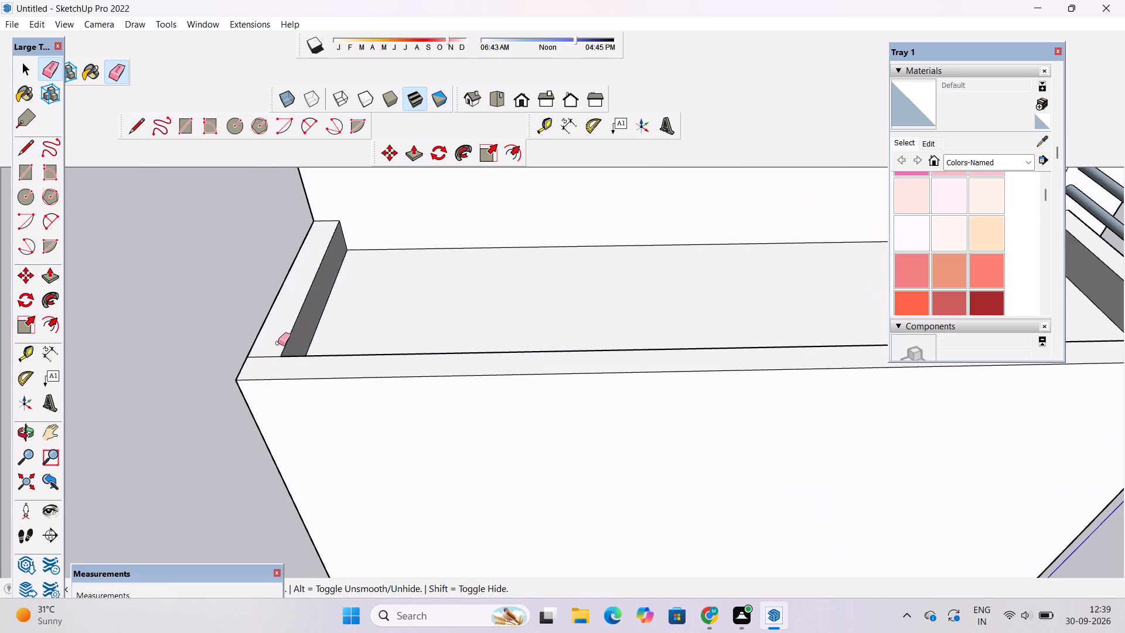
{"action": "left_click_drag", "start_coordinate": [269, 351], "coordinate": [261, 359]}
{"action": "key", "text": "space"}
Push/Pull the L-shaped parapet top of the side terrace upward about 8' 1 5/8", to the endpoint at the railing's top.
{"action": "type", "text": "p"}
{"action": "scroll", "coordinate": [284, 350], "scroll_direction": "down", "scroll_amount": 3}
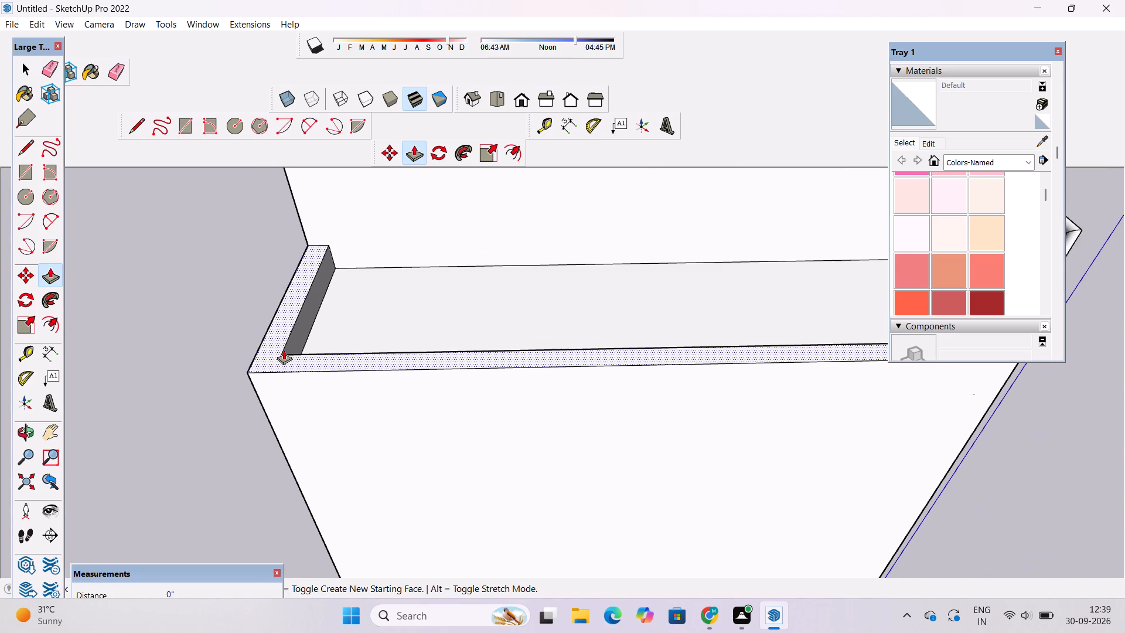
{"action": "left_click", "coordinate": [264, 358]}
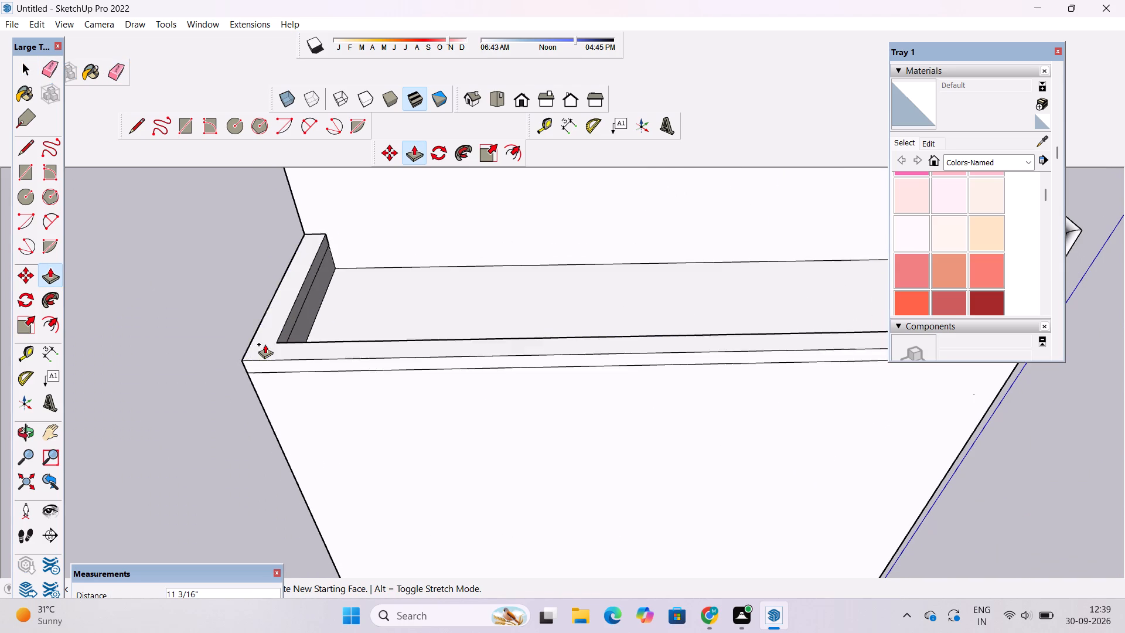
{"action": "scroll", "coordinate": [265, 344], "scroll_direction": "down", "scroll_amount": 8}
{"action": "scroll", "coordinate": [650, 293], "scroll_direction": "up", "scroll_amount": 2}
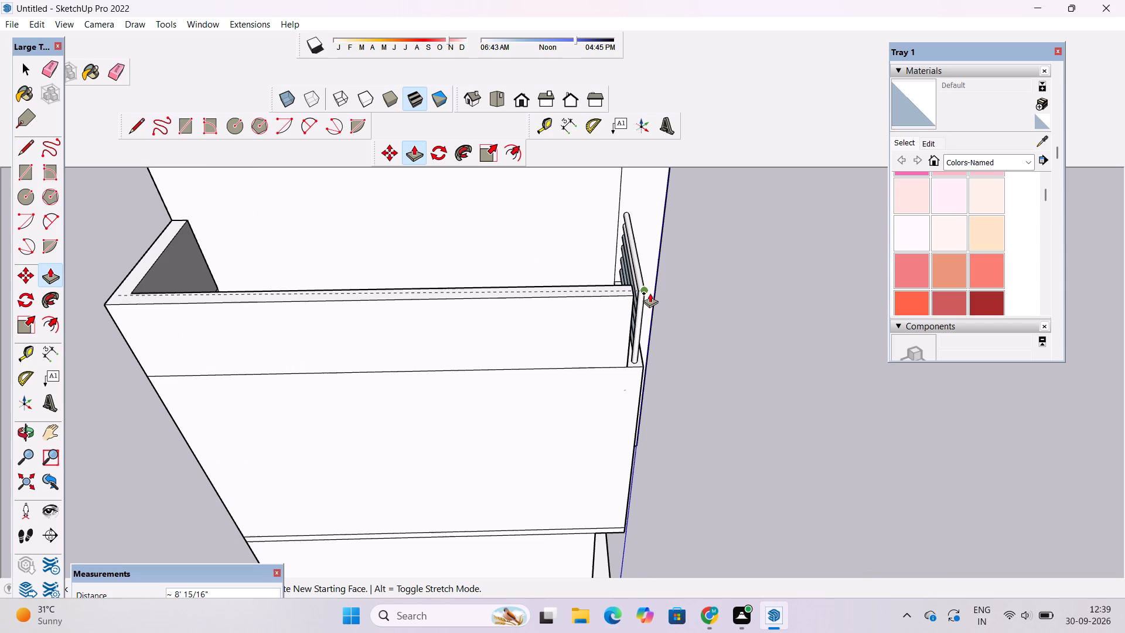
{"action": "scroll", "coordinate": [645, 294], "scroll_direction": "up", "scroll_amount": 4}
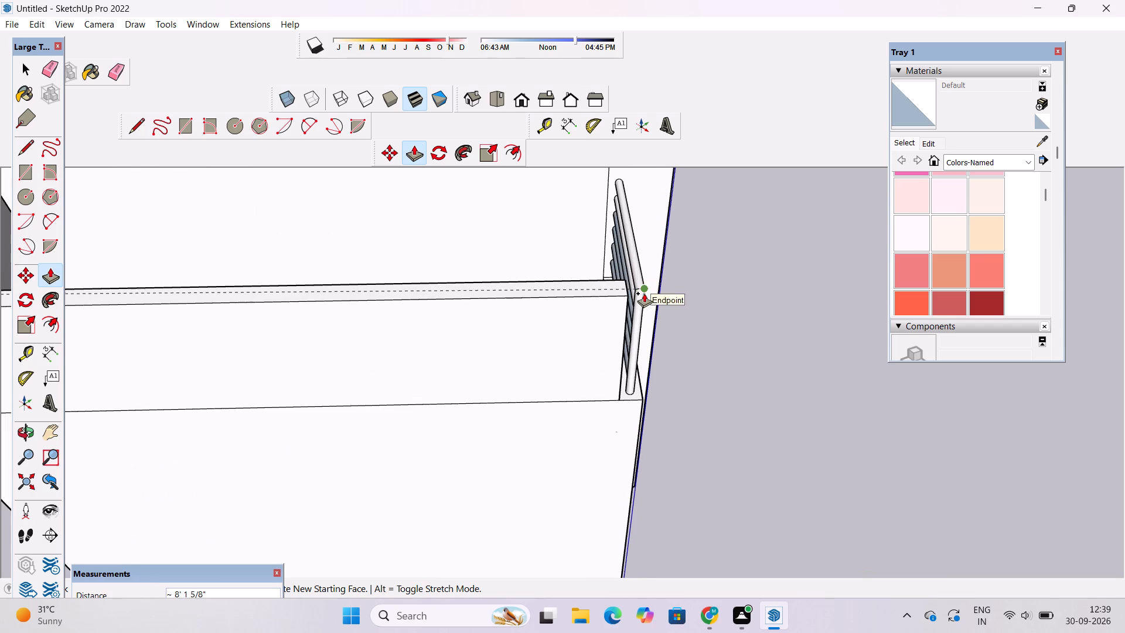
{"action": "left_click", "coordinate": [644, 293]}
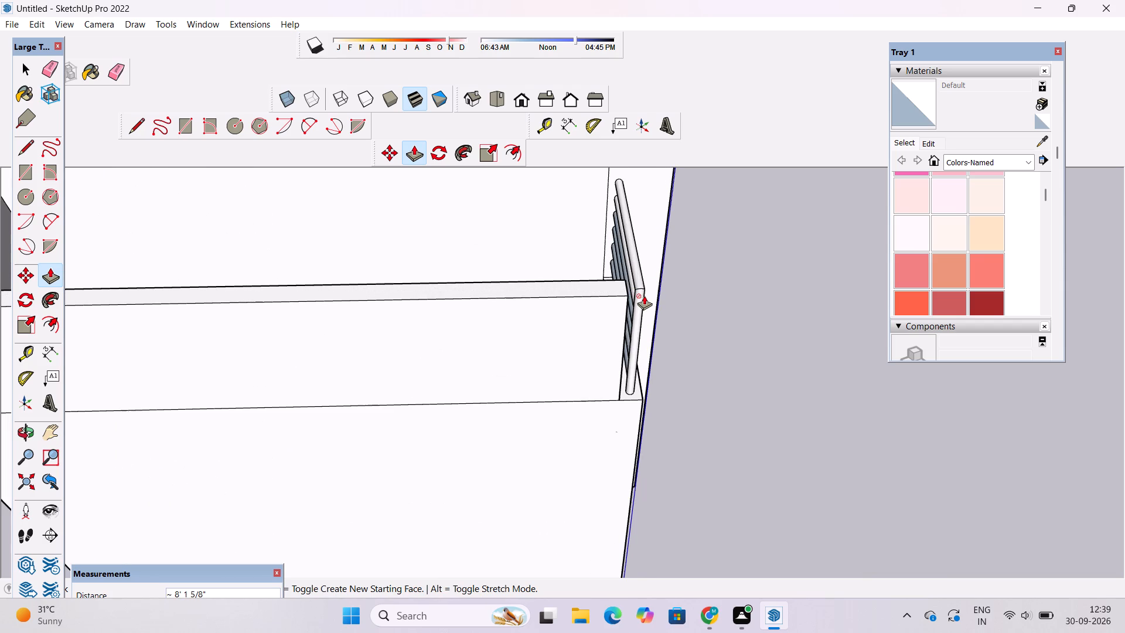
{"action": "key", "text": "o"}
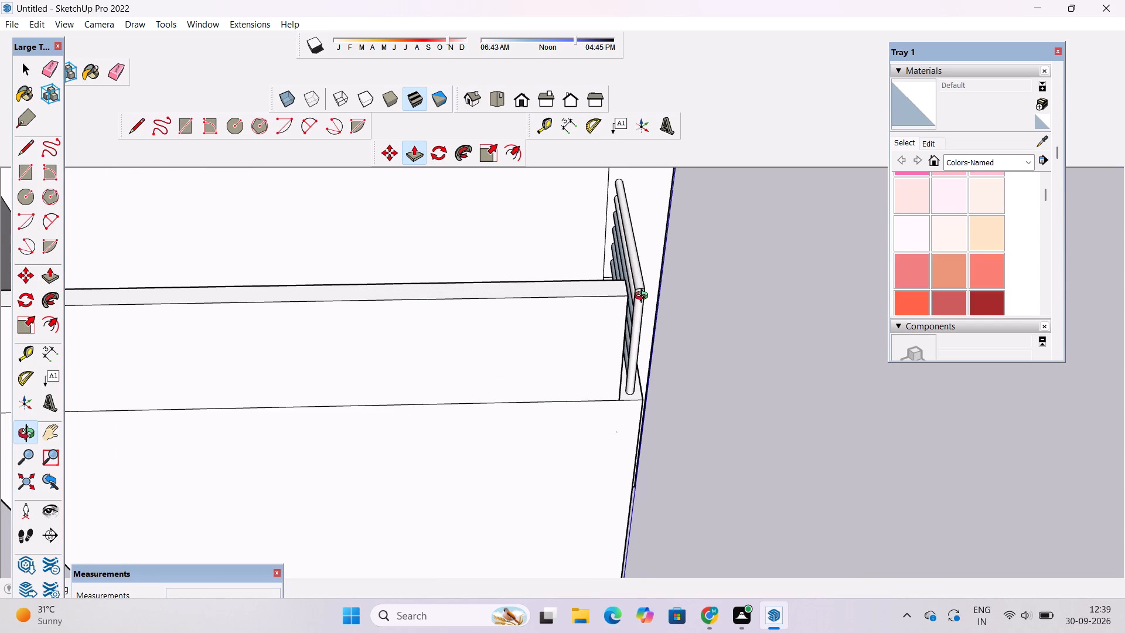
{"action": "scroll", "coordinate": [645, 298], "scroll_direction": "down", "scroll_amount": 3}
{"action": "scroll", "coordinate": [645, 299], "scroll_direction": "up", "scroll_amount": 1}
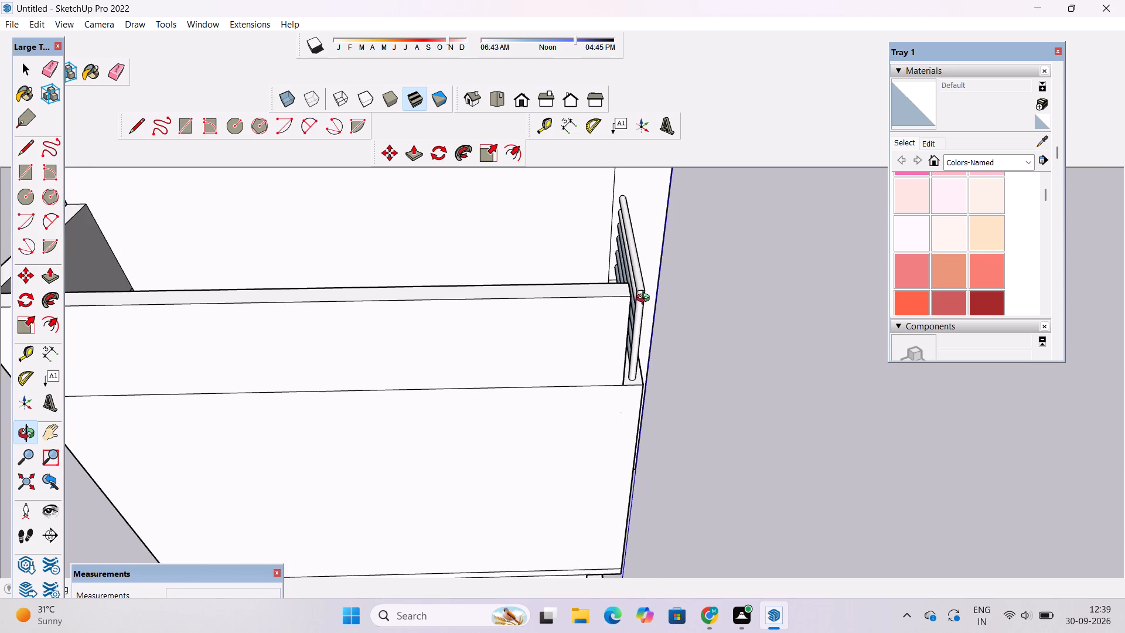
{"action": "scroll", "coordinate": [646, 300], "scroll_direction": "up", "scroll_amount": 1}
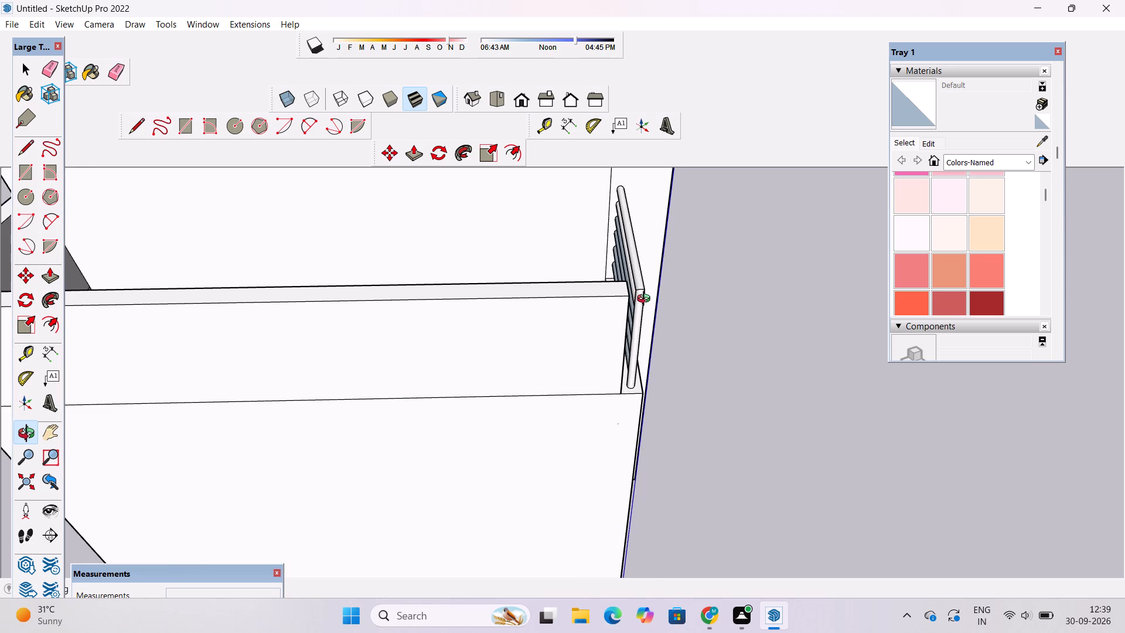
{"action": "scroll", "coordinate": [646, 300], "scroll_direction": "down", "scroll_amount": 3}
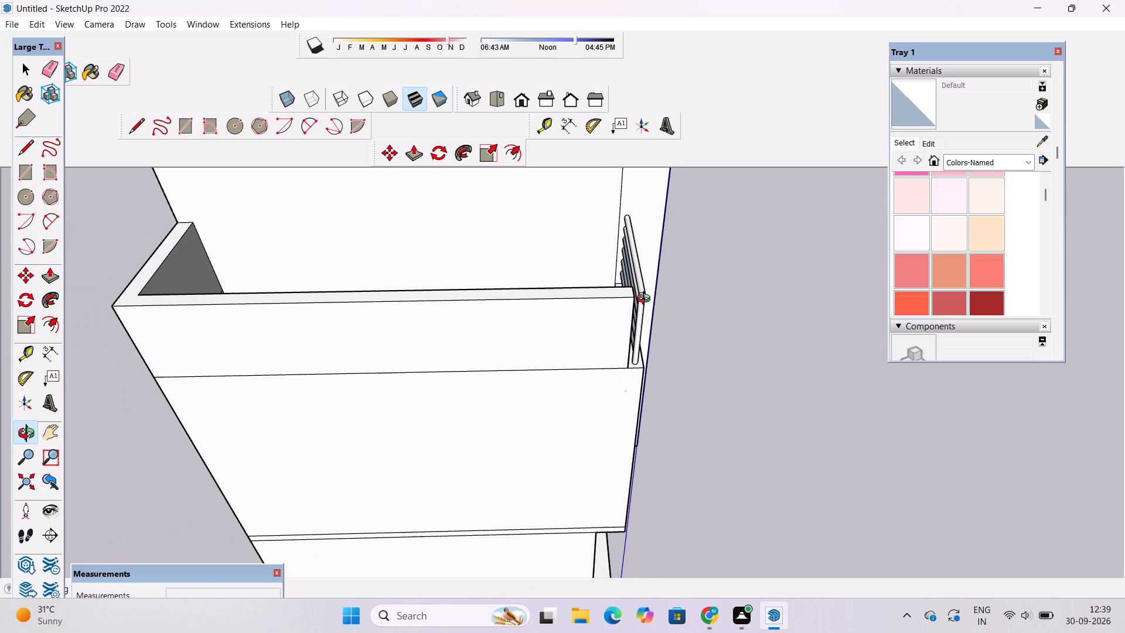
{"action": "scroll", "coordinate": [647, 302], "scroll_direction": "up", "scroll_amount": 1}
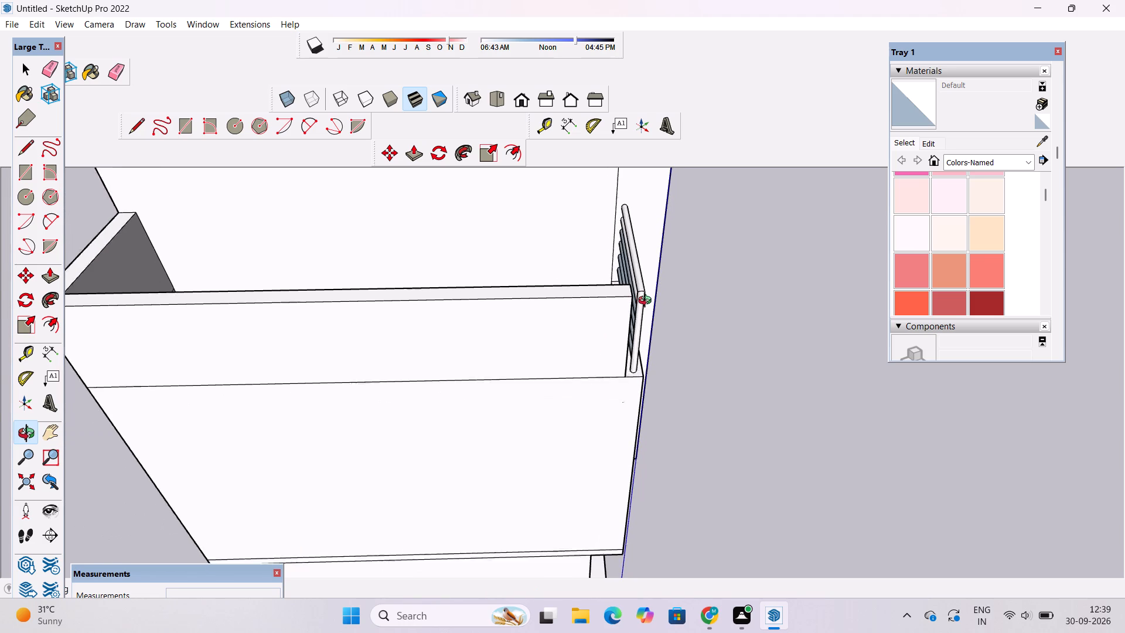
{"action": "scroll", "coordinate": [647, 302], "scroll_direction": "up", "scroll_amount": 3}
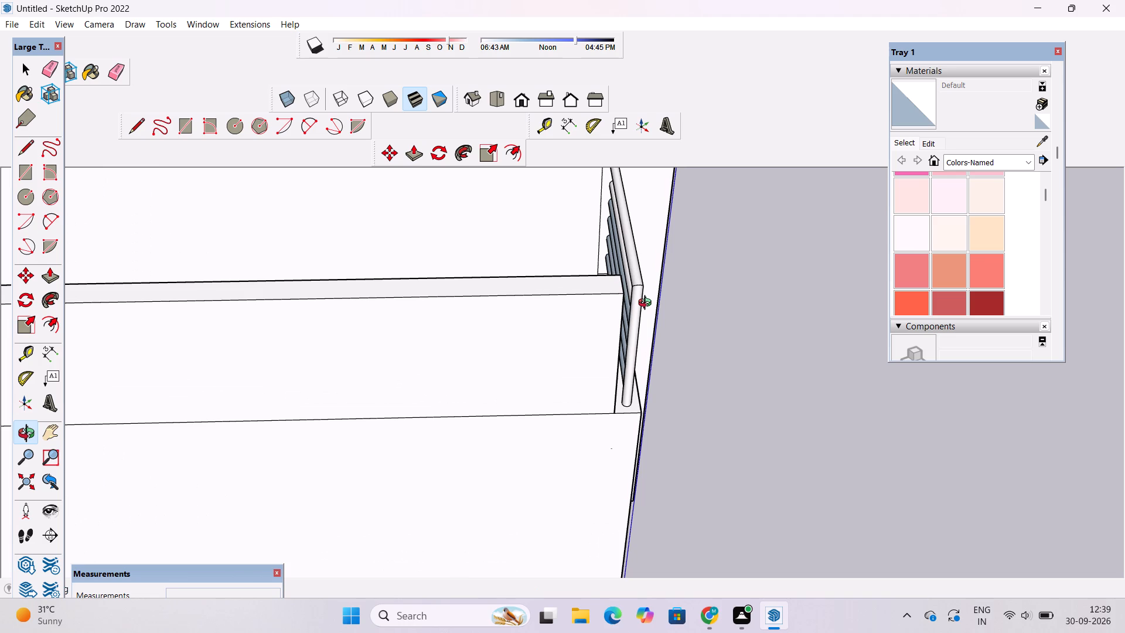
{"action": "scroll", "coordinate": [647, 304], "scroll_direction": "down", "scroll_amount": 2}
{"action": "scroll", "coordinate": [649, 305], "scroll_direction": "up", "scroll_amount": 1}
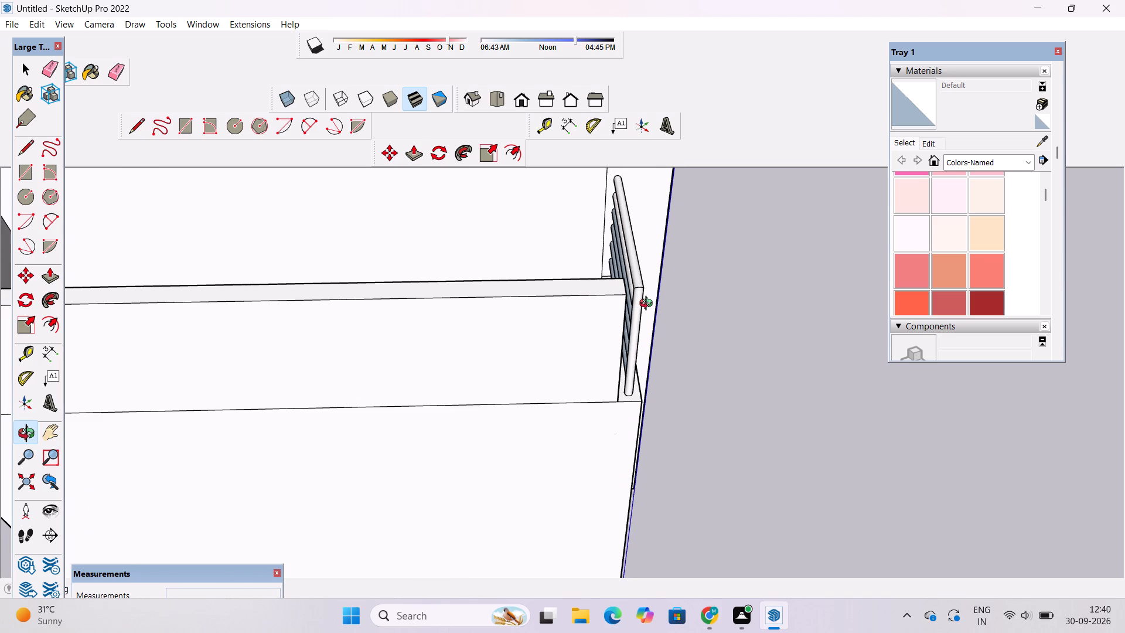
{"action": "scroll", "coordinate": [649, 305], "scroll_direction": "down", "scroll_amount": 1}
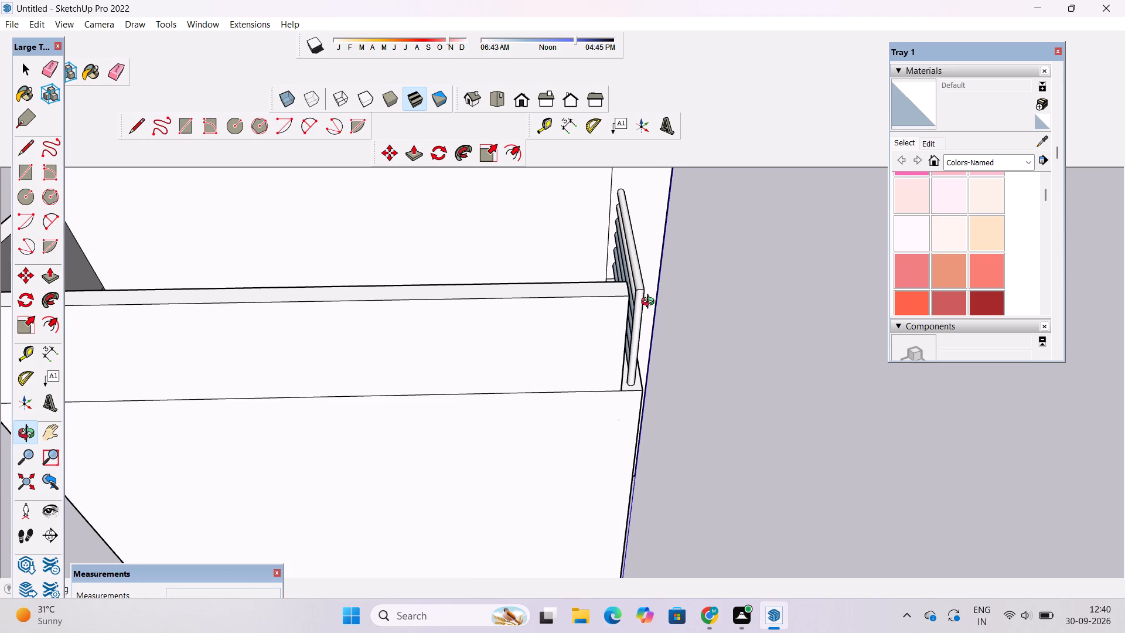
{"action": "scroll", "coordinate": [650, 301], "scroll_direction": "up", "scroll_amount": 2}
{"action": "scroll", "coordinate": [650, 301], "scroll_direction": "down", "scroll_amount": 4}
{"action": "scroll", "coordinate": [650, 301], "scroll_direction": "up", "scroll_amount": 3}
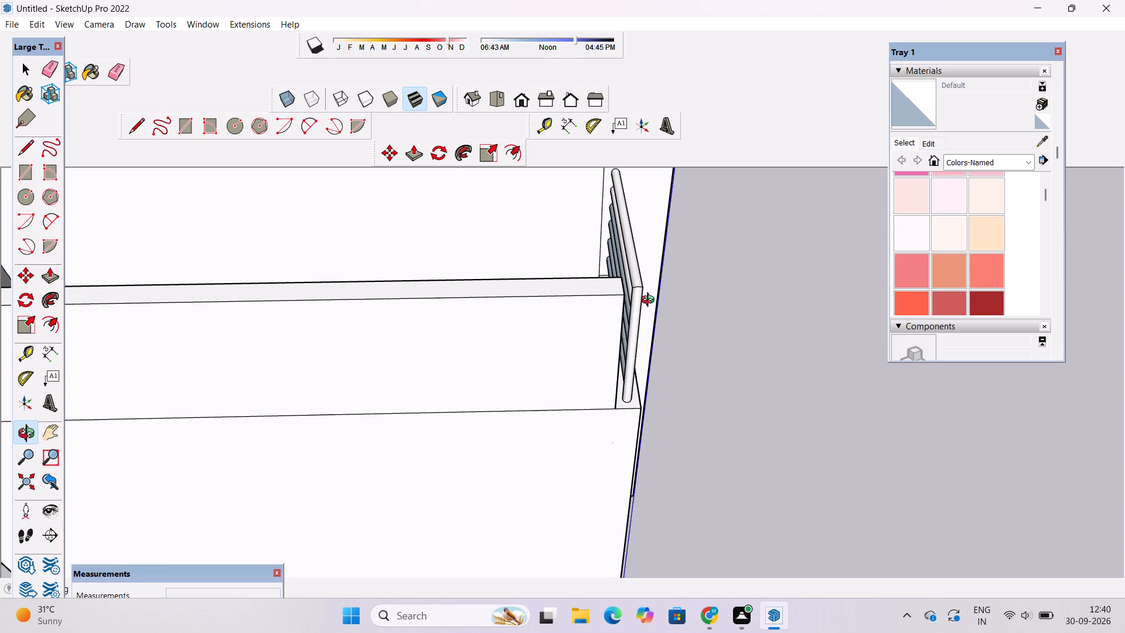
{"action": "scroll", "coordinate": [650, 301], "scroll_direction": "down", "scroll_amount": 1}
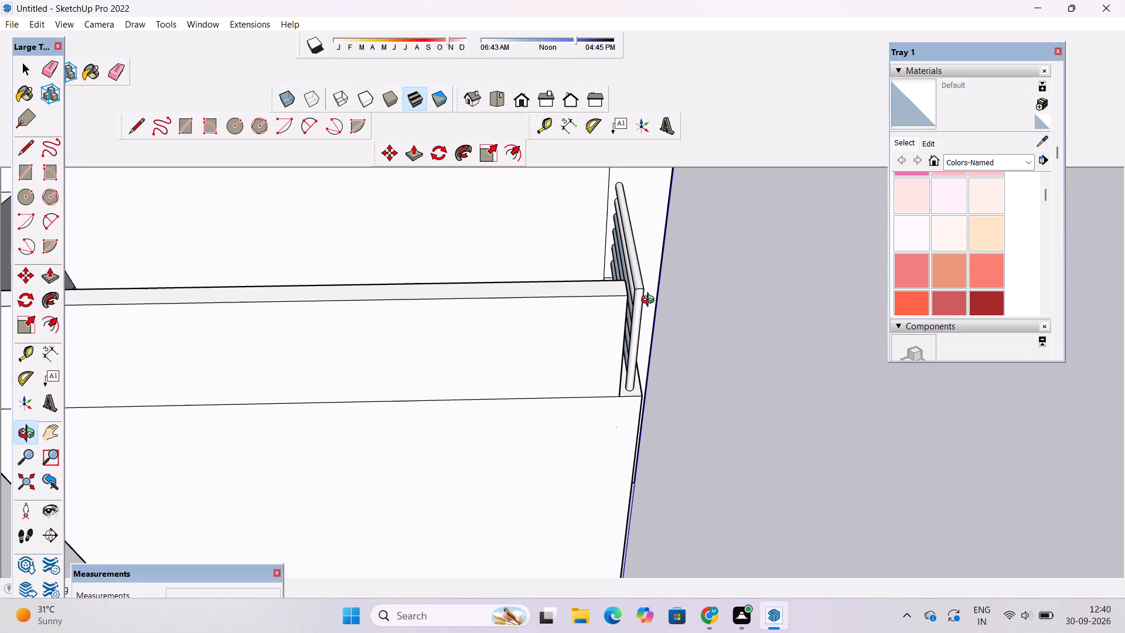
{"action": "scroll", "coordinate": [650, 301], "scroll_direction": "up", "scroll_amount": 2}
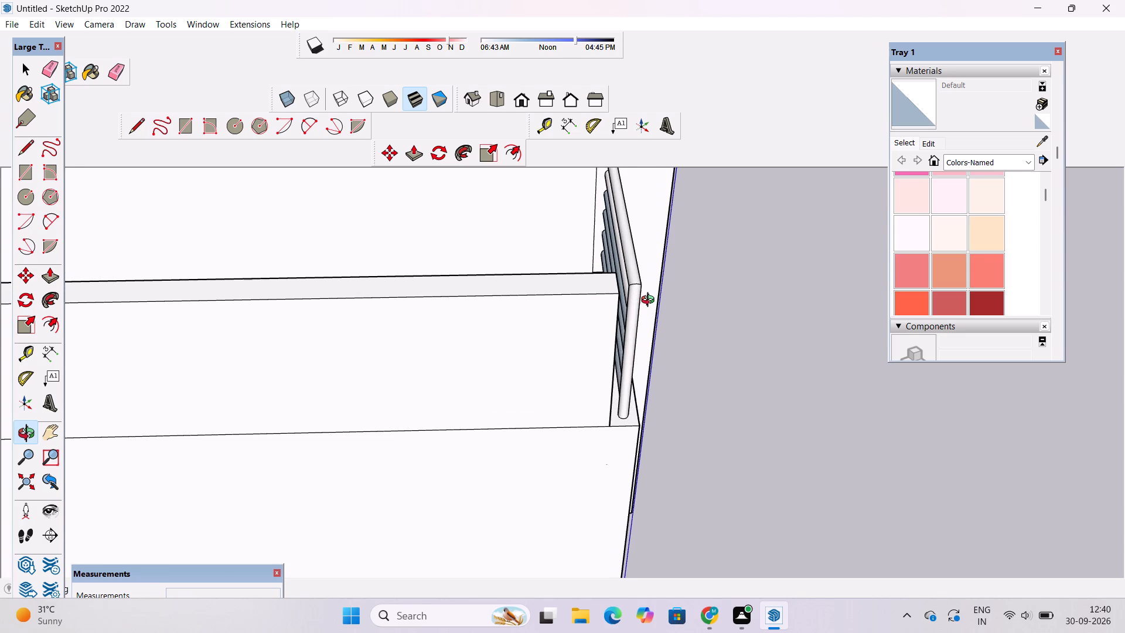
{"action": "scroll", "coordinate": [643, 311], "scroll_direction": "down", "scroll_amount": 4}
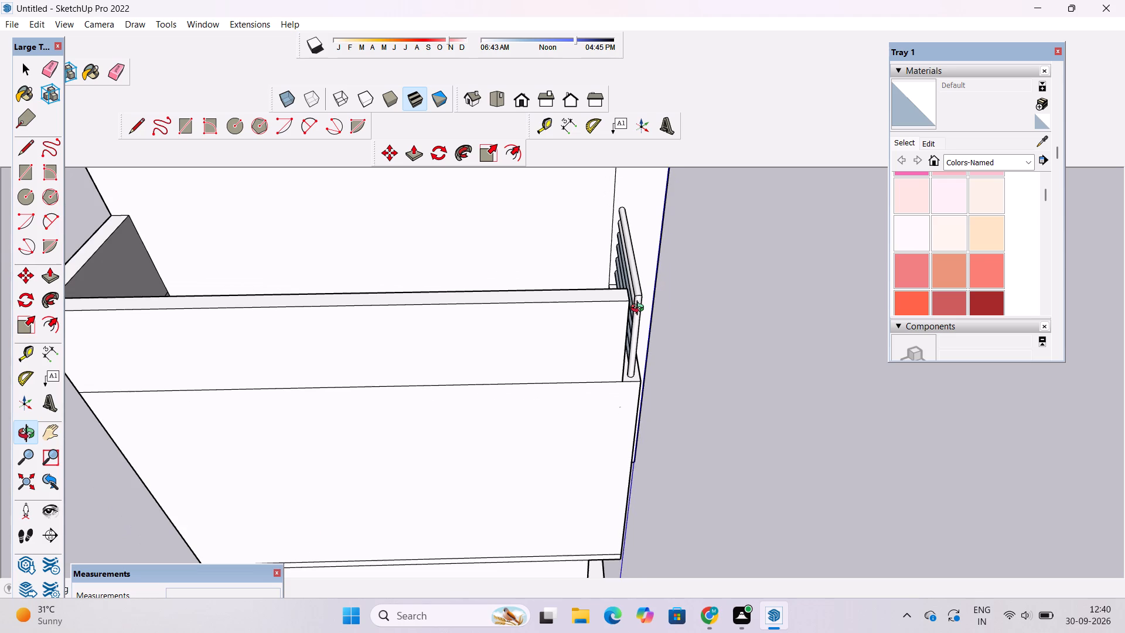
Push/Pull the narrow end face of the raised side terrace parapet about 6 5/16" outward to meet the railing's corner post.
{"action": "left_click_drag", "start_coordinate": [732, 348], "coordinate": [693, 317]}
{"action": "scroll", "coordinate": [647, 352], "scroll_direction": "up", "scroll_amount": 8}
{"action": "left_click_drag", "start_coordinate": [595, 361], "coordinate": [554, 360]}
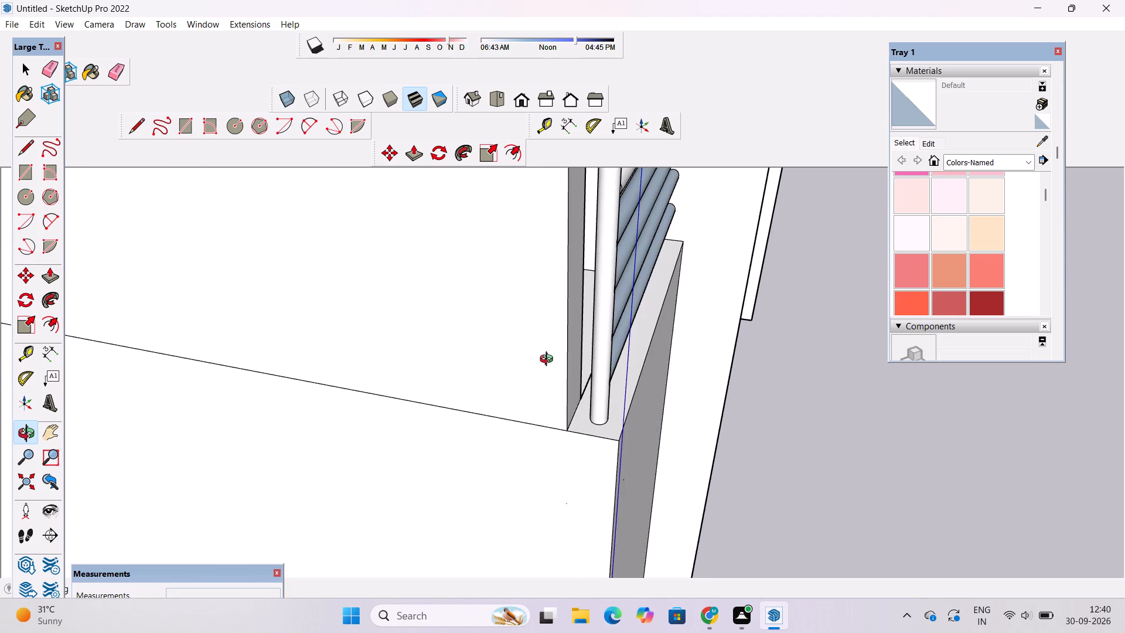
{"action": "left_click_drag", "start_coordinate": [575, 377], "coordinate": [613, 404]}
{"action": "scroll", "coordinate": [628, 360], "scroll_direction": "down", "scroll_amount": 2}
{"action": "left_click_drag", "start_coordinate": [638, 368], "coordinate": [629, 384]}
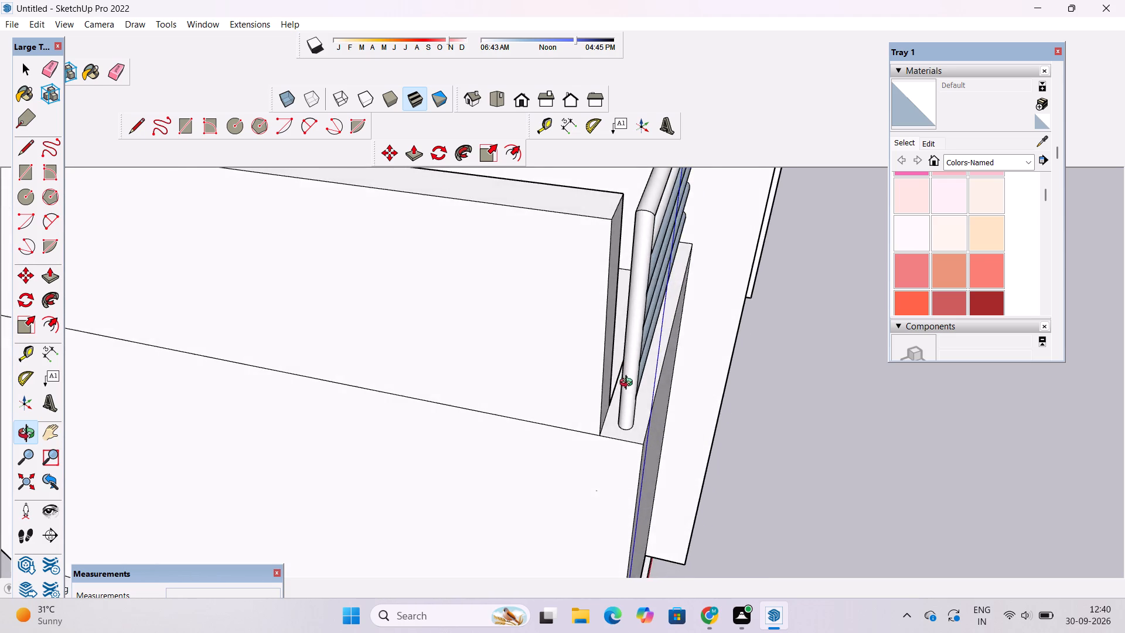
{"action": "left_click_drag", "start_coordinate": [629, 384], "coordinate": [588, 360]}
{"action": "scroll", "coordinate": [587, 326], "scroll_direction": "up", "scroll_amount": 2}
{"action": "left_click_drag", "start_coordinate": [599, 312], "coordinate": [616, 377], "text": "shift"}
{"action": "left_click_drag", "start_coordinate": [613, 360], "coordinate": [688, 370]}
{"action": "left_click_drag", "start_coordinate": [690, 372], "coordinate": [643, 398], "text": "shift"}
{"action": "scroll", "coordinate": [583, 360], "scroll_direction": "up", "scroll_amount": 4}
{"action": "key", "text": "p"}
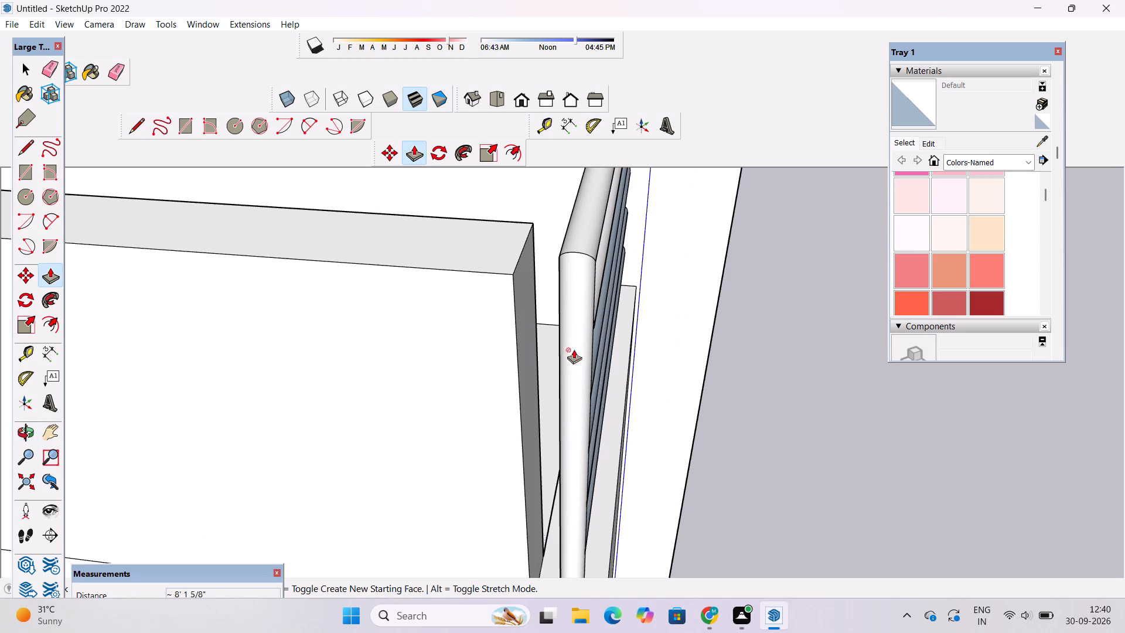
{"action": "left_click", "coordinate": [526, 280]}
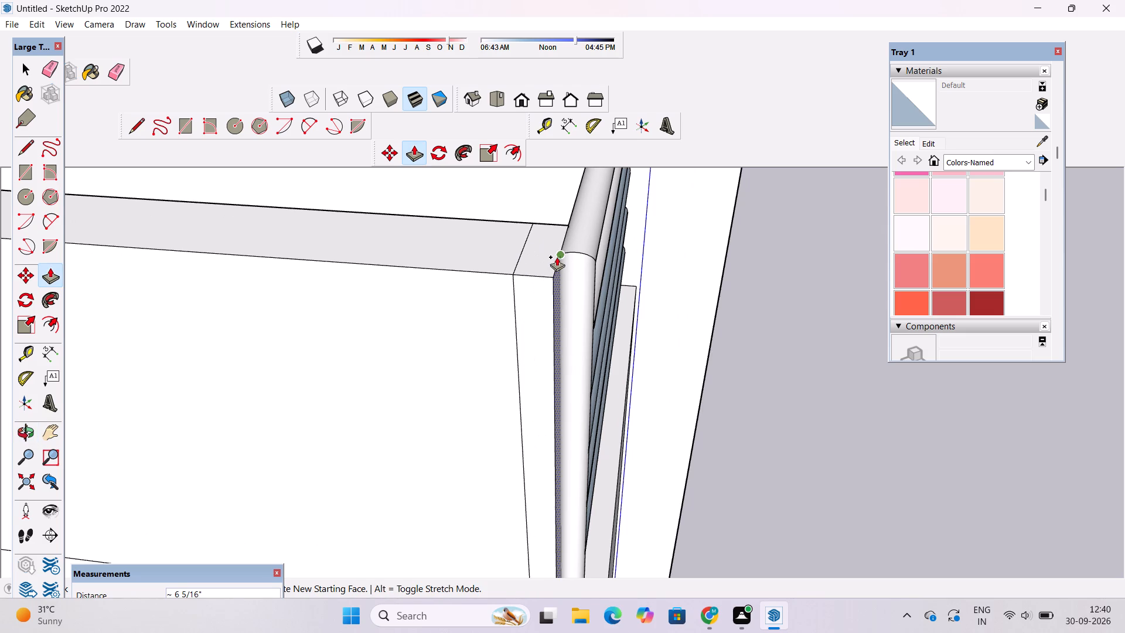
{"action": "left_click", "coordinate": [557, 257]}
Erase the two seam edges on the parapet's top and outer face beside the railing's corner post.
{"action": "key", "text": "o"}
{"action": "scroll", "coordinate": [551, 295], "scroll_direction": "down", "scroll_amount": 6}
{"action": "left_click_drag", "start_coordinate": [609, 369], "coordinate": [543, 381]}
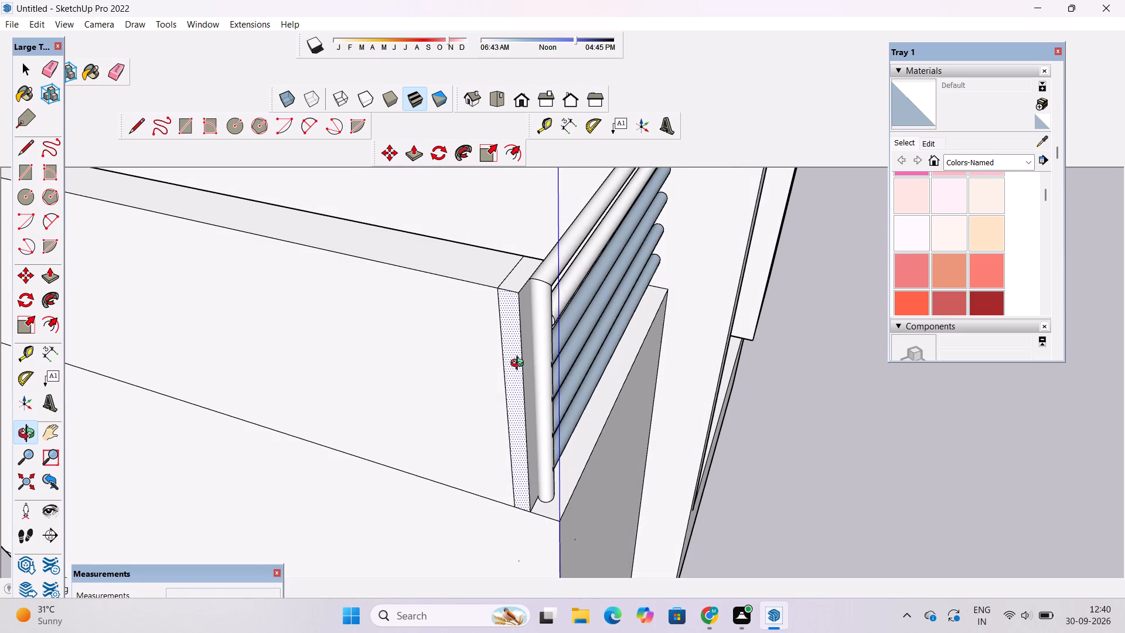
{"action": "left_click_drag", "start_coordinate": [519, 362], "coordinate": [530, 438]}
{"action": "key", "text": "e"}
{"action": "scroll", "coordinate": [500, 348], "scroll_direction": "up", "scroll_amount": 4}
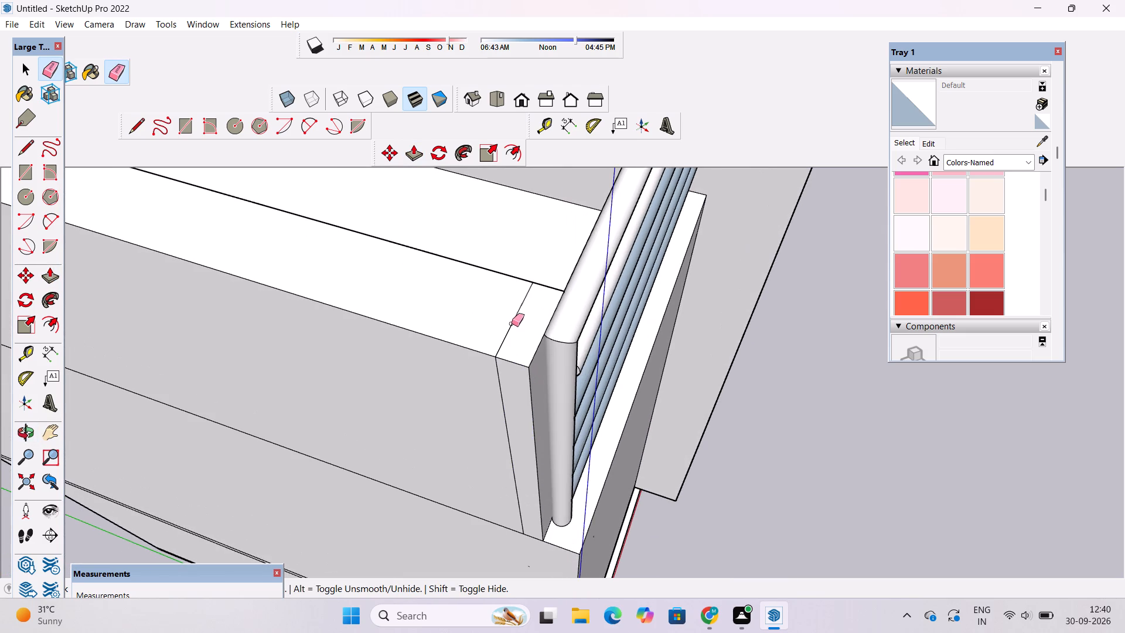
{"action": "left_click", "coordinate": [512, 324]}
{"action": "left_click", "coordinate": [503, 398]}
Erase the leftover sloping and vertical edges on the parapet's inner face, where the railing bars meet it.
{"action": "key", "text": "o"}
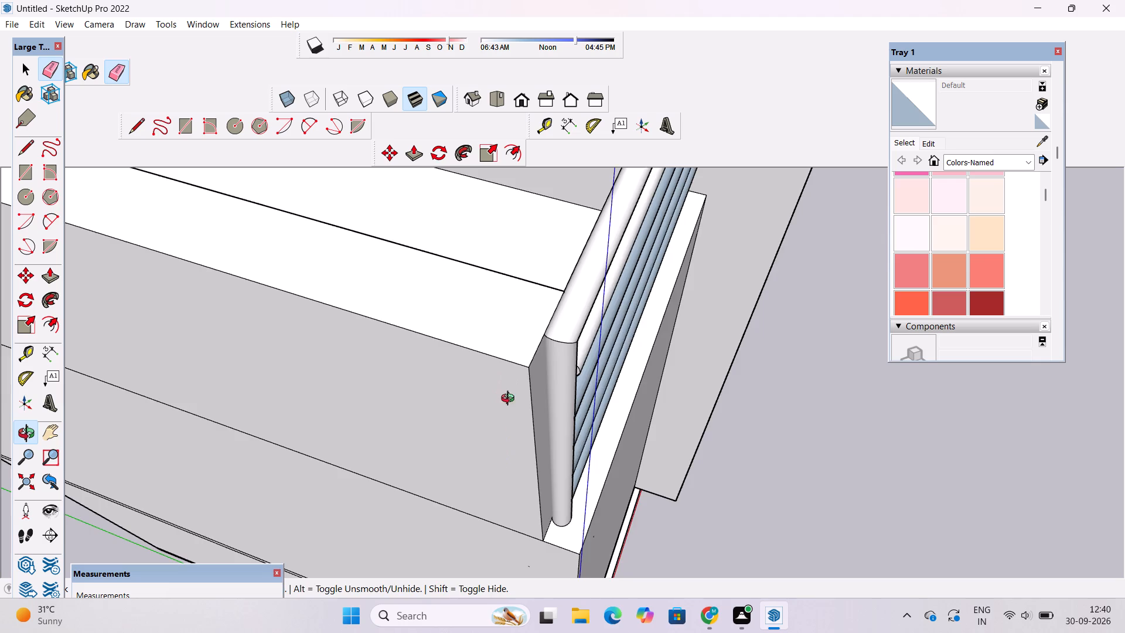
{"action": "left_click_drag", "start_coordinate": [574, 438], "coordinate": [401, 528]}
{"action": "scroll", "coordinate": [514, 384], "scroll_direction": "up", "scroll_amount": 4}
{"action": "left_click_drag", "start_coordinate": [587, 348], "coordinate": [463, 438]}
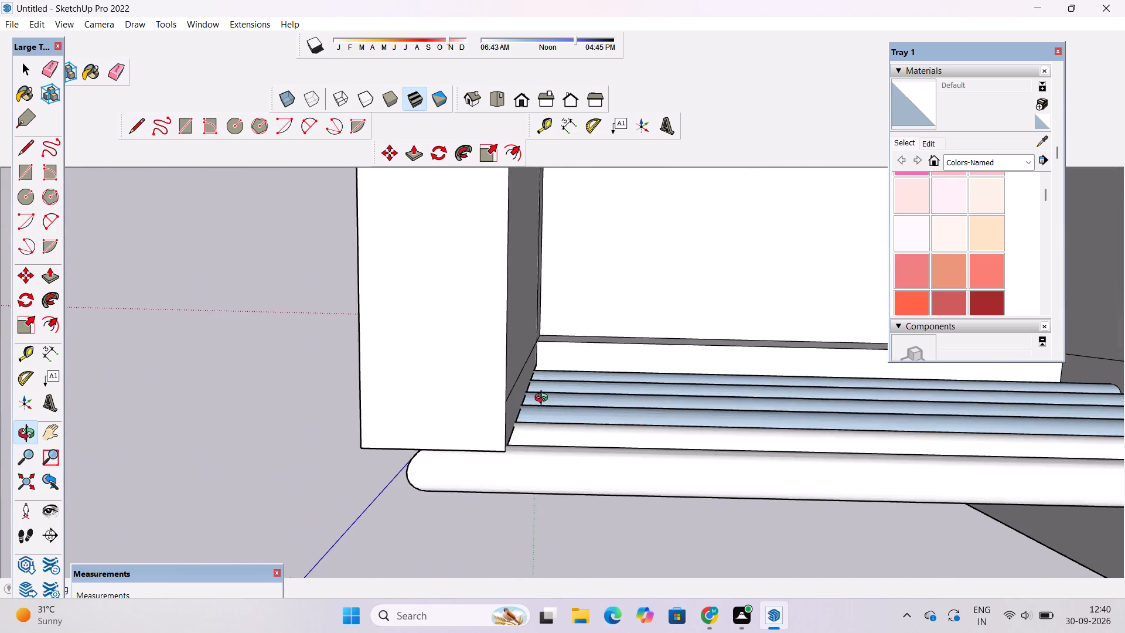
{"action": "scroll", "coordinate": [544, 399], "scroll_direction": "up", "scroll_amount": 7}
{"action": "key", "text": "e"}
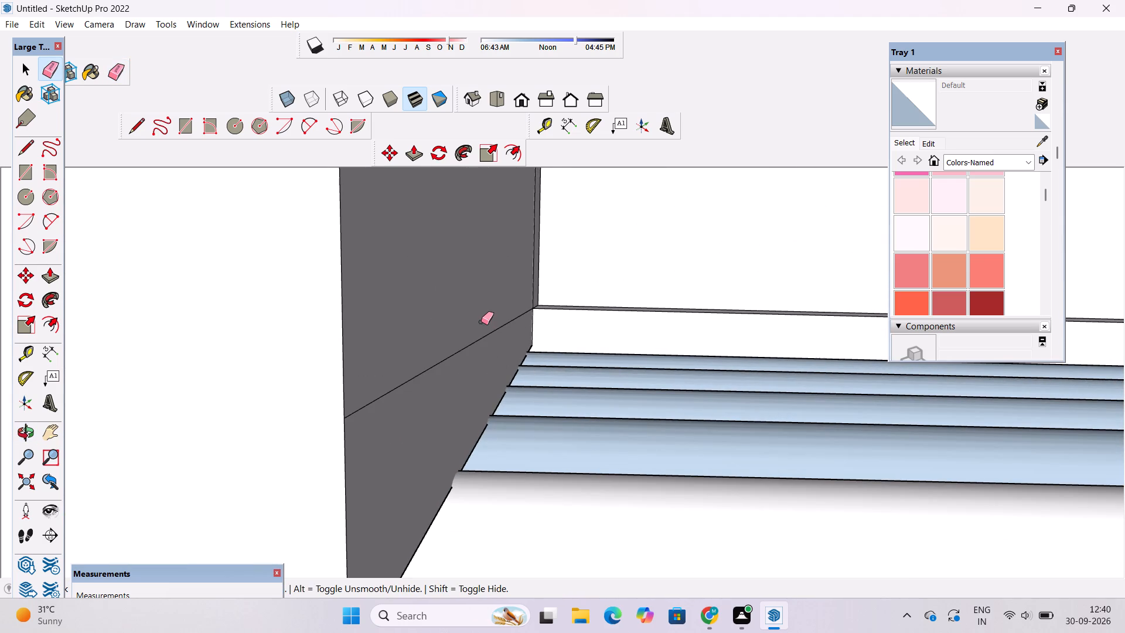
{"action": "left_click_drag", "start_coordinate": [481, 322], "coordinate": [480, 343]}
{"action": "scroll", "coordinate": [529, 289], "scroll_direction": "up", "scroll_amount": 4}
{"action": "left_click", "coordinate": [534, 257]}
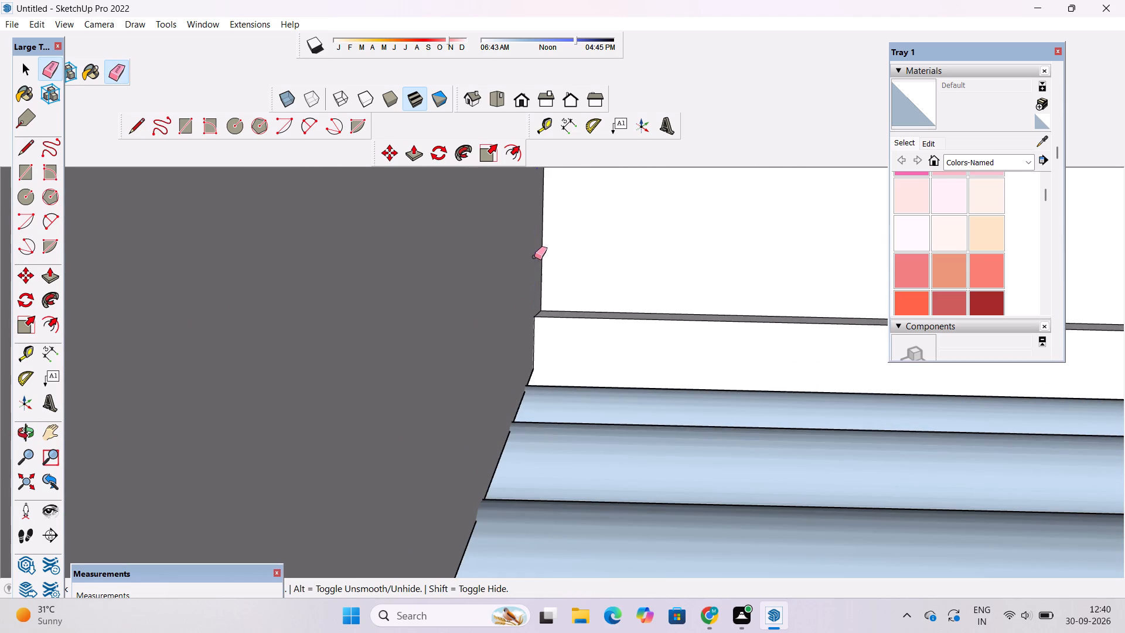
Erase the horizontal edge running just above the bottom of the upper-floor front wall below the railing.
{"action": "scroll", "coordinate": [524, 368], "scroll_direction": "down", "scroll_amount": 9}
{"action": "key", "text": "o"}
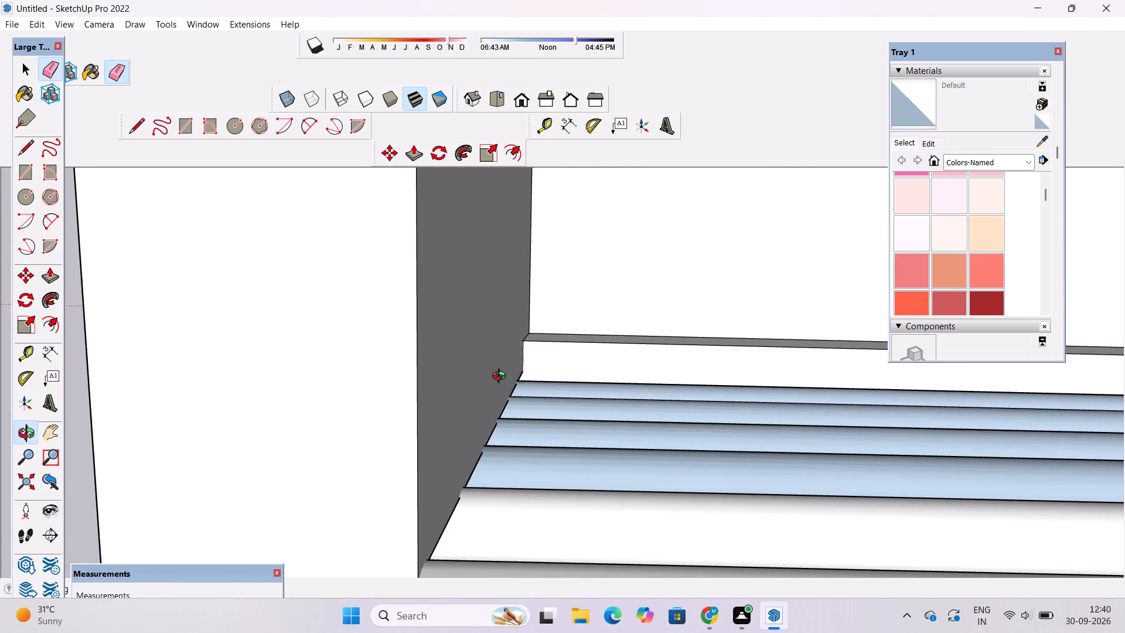
{"action": "scroll", "coordinate": [501, 370], "scroll_direction": "down", "scroll_amount": 11}
{"action": "left_click_drag", "start_coordinate": [523, 414], "coordinate": [554, 163]}
{"action": "scroll", "coordinate": [554, 178], "scroll_direction": "down", "scroll_amount": 6}
{"action": "left_click_drag", "start_coordinate": [589, 357], "coordinate": [591, 315]}
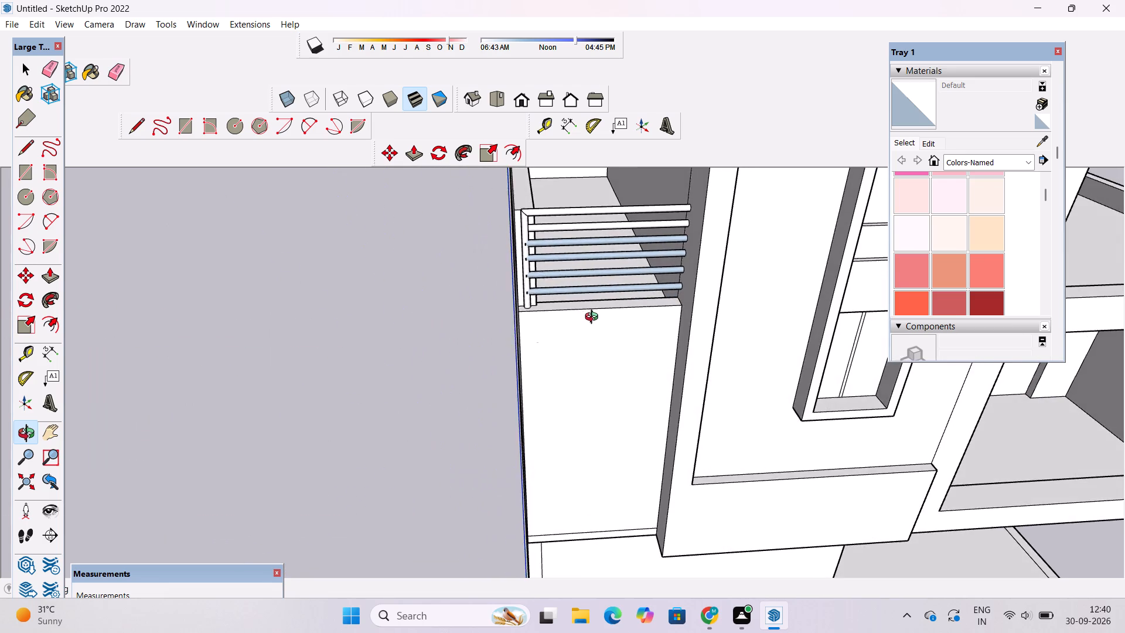
{"action": "scroll", "coordinate": [598, 328], "scroll_direction": "up", "scroll_amount": 3}
{"action": "left_click_drag", "start_coordinate": [598, 326], "coordinate": [586, 270], "text": "shift"}
{"action": "scroll", "coordinate": [584, 267], "scroll_direction": "down", "scroll_amount": 2}
{"action": "left_click_drag", "start_coordinate": [594, 363], "coordinate": [598, 274], "text": "shift"}
{"action": "left_click_drag", "start_coordinate": [606, 341], "coordinate": [600, 252]}
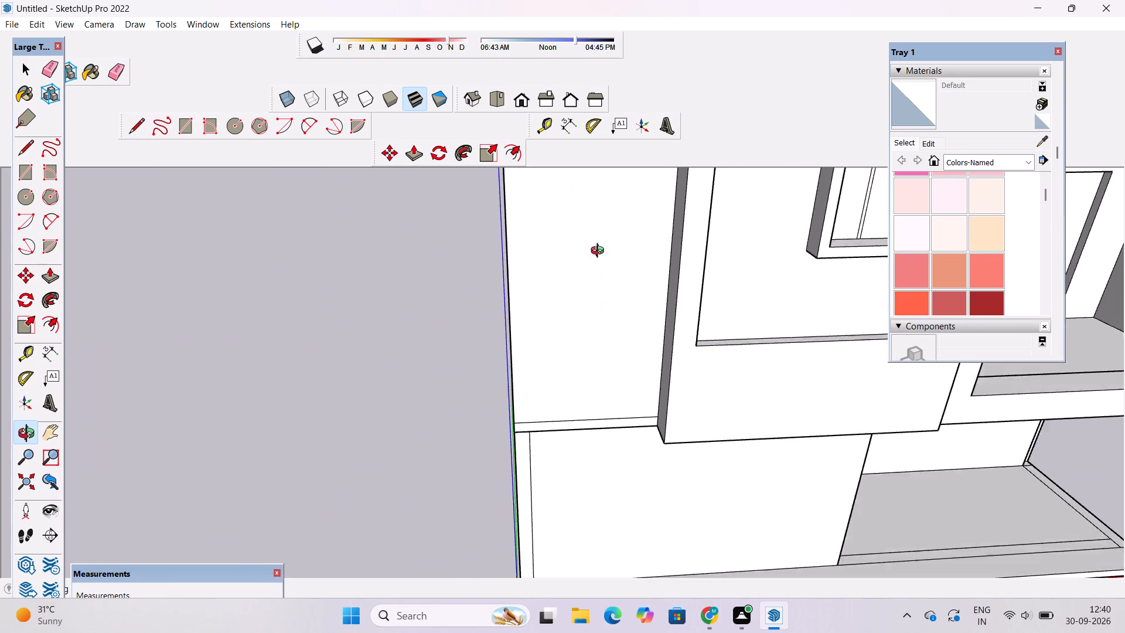
{"action": "left_click_drag", "start_coordinate": [600, 252], "coordinate": [599, 244]}
{"action": "scroll", "coordinate": [594, 244], "scroll_direction": "down", "scroll_amount": 4}
{"action": "left_click_drag", "start_coordinate": [581, 257], "coordinate": [559, 341], "text": "shift"}
{"action": "left_click_drag", "start_coordinate": [564, 354], "coordinate": [564, 321]}
{"action": "scroll", "coordinate": [558, 328], "scroll_direction": "up", "scroll_amount": 3}
{"action": "left_click_drag", "start_coordinate": [552, 328], "coordinate": [537, 316], "text": "shift"}
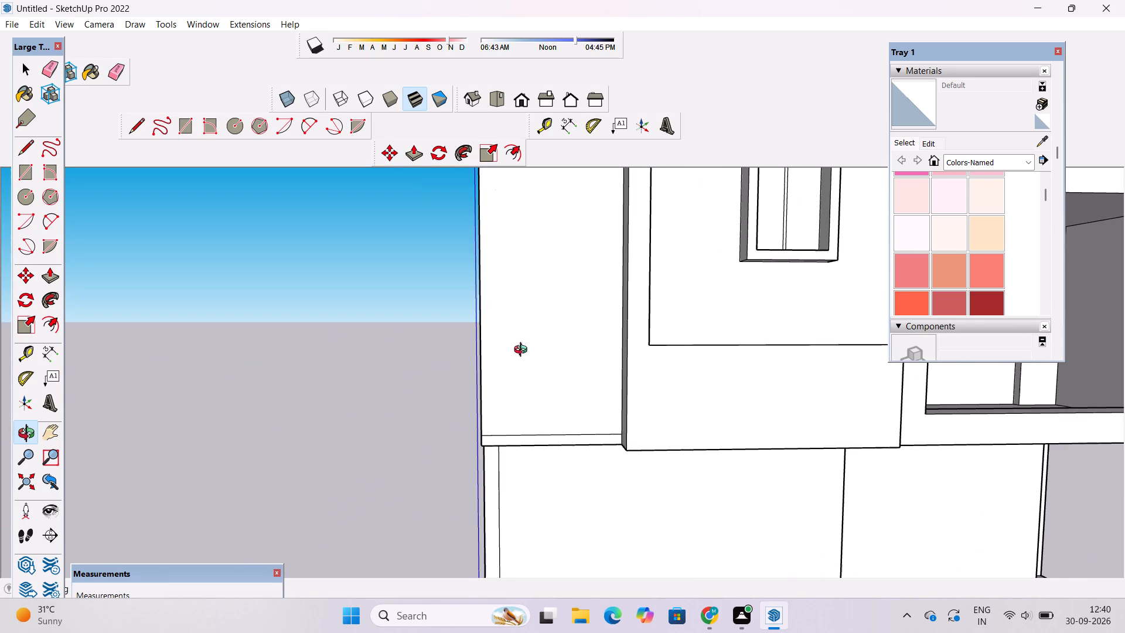
{"action": "left_click_drag", "start_coordinate": [554, 456], "coordinate": [485, 415]}
{"action": "key", "text": "e"}
{"action": "scroll", "coordinate": [485, 415], "scroll_direction": "up", "scroll_amount": 4}
{"action": "left_click_drag", "start_coordinate": [497, 376], "coordinate": [497, 392]}
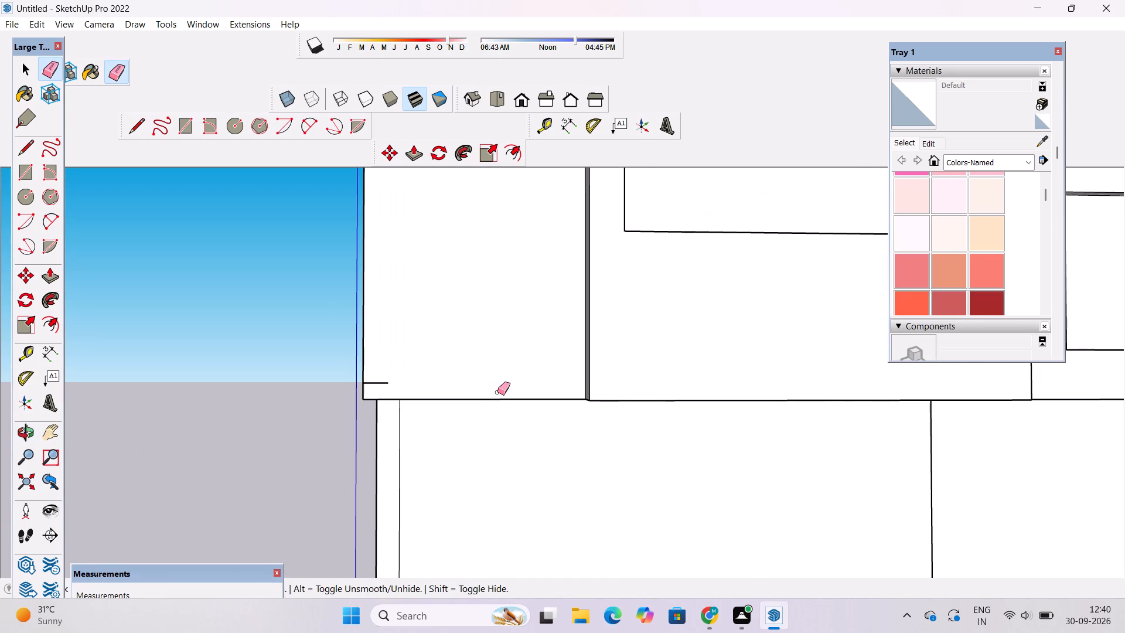
{"action": "left_click_drag", "start_coordinate": [375, 377], "coordinate": [381, 385]}
Erase the leftover horizontal edge pieces just above the bottom of the upper-floor side wall, around the corner from the front.
{"action": "key", "text": "o"}
{"action": "scroll", "coordinate": [382, 386], "scroll_direction": "down", "scroll_amount": 8}
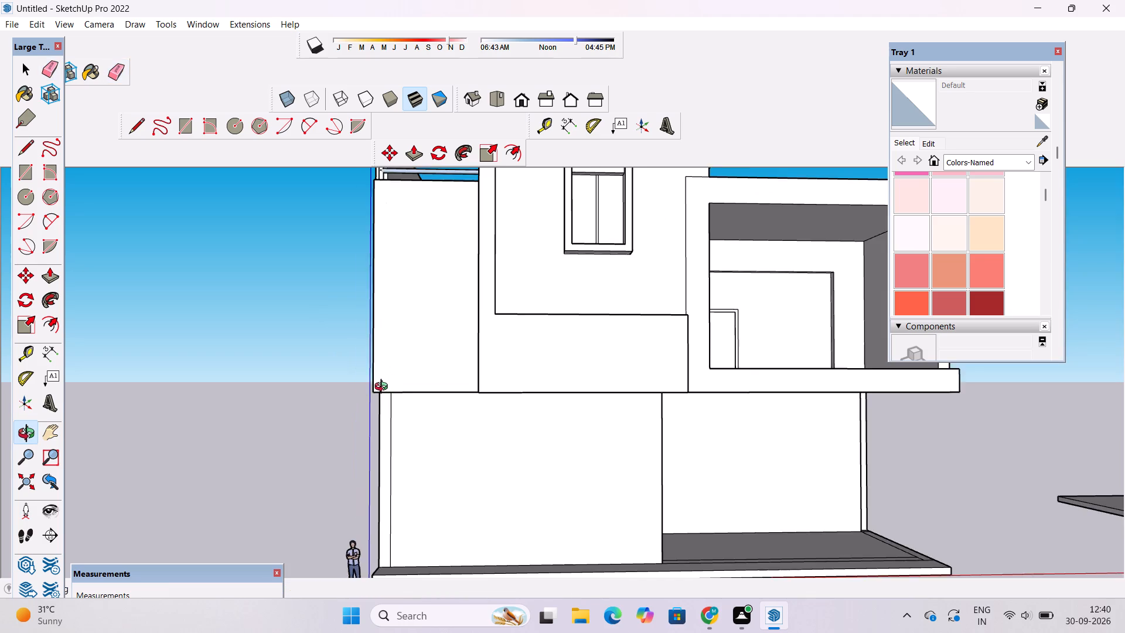
{"action": "left_click_drag", "start_coordinate": [386, 394], "coordinate": [516, 400]}
{"action": "scroll", "coordinate": [411, 411], "scroll_direction": "up", "scroll_amount": 3}
{"action": "left_click_drag", "start_coordinate": [379, 411], "coordinate": [500, 428], "text": "shift"}
{"action": "scroll", "coordinate": [444, 385], "scroll_direction": "up", "scroll_amount": 2}
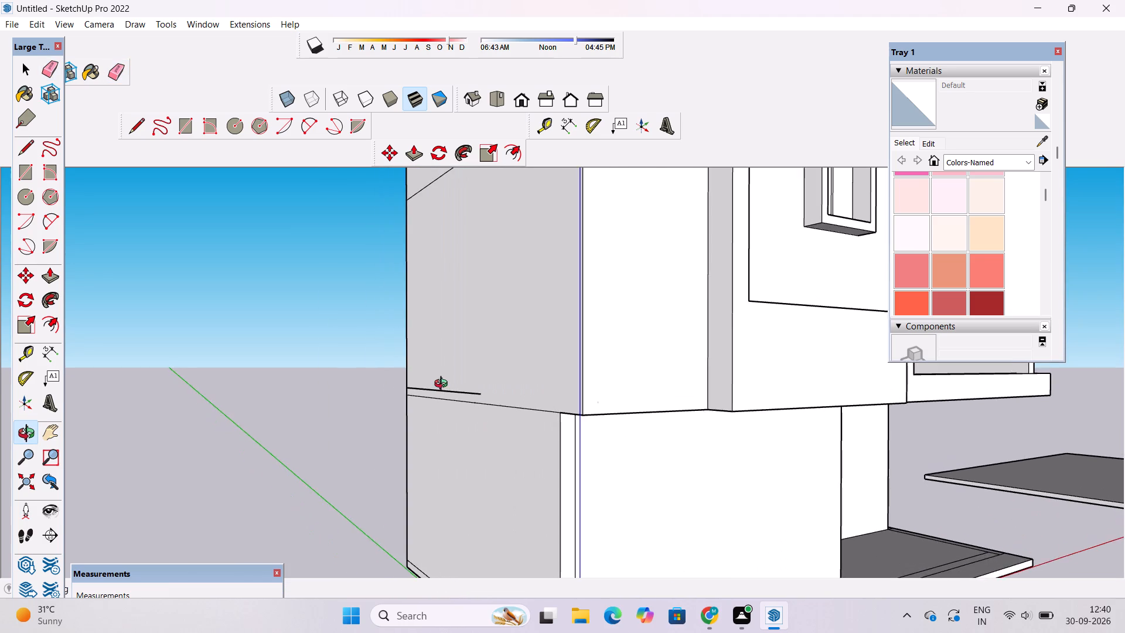
{"action": "scroll", "coordinate": [444, 385], "scroll_direction": "up", "scroll_amount": 2}
{"action": "key", "text": "e"}
{"action": "left_click", "coordinate": [454, 393]}
{"action": "scroll", "coordinate": [405, 396], "scroll_direction": "down", "scroll_amount": 4}
{"action": "scroll", "coordinate": [469, 393], "scroll_direction": "up", "scroll_amount": 3}
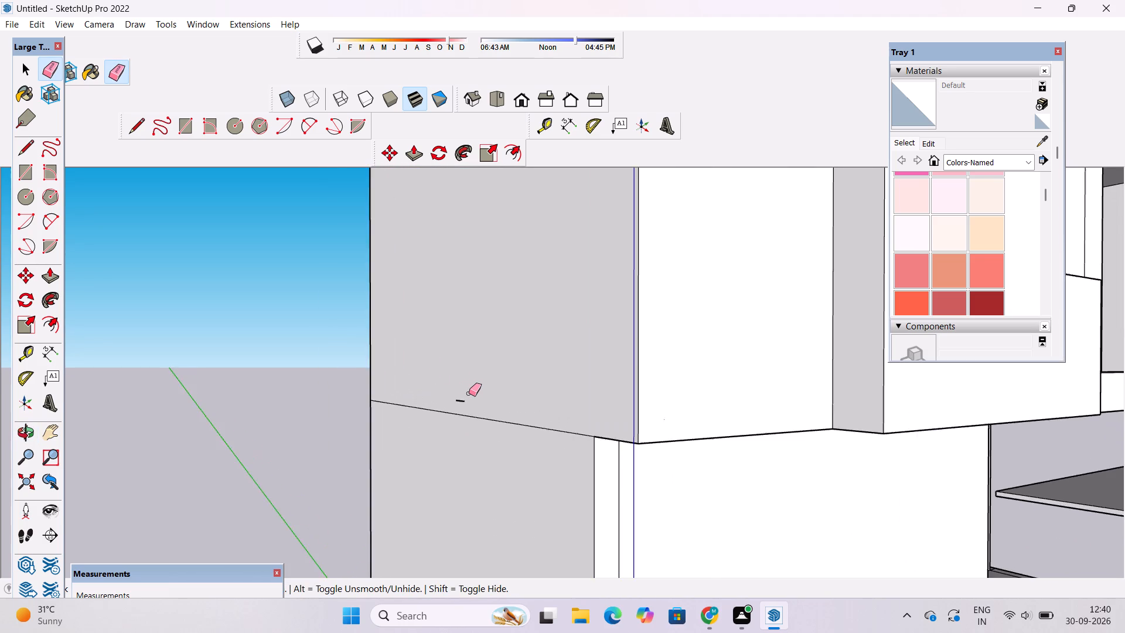
{"action": "scroll", "coordinate": [469, 393], "scroll_direction": "up", "scroll_amount": 5}
{"action": "left_click_drag", "start_coordinate": [469, 390], "coordinate": [456, 406]}
{"action": "scroll", "coordinate": [456, 406], "scroll_direction": "up", "scroll_amount": 2}
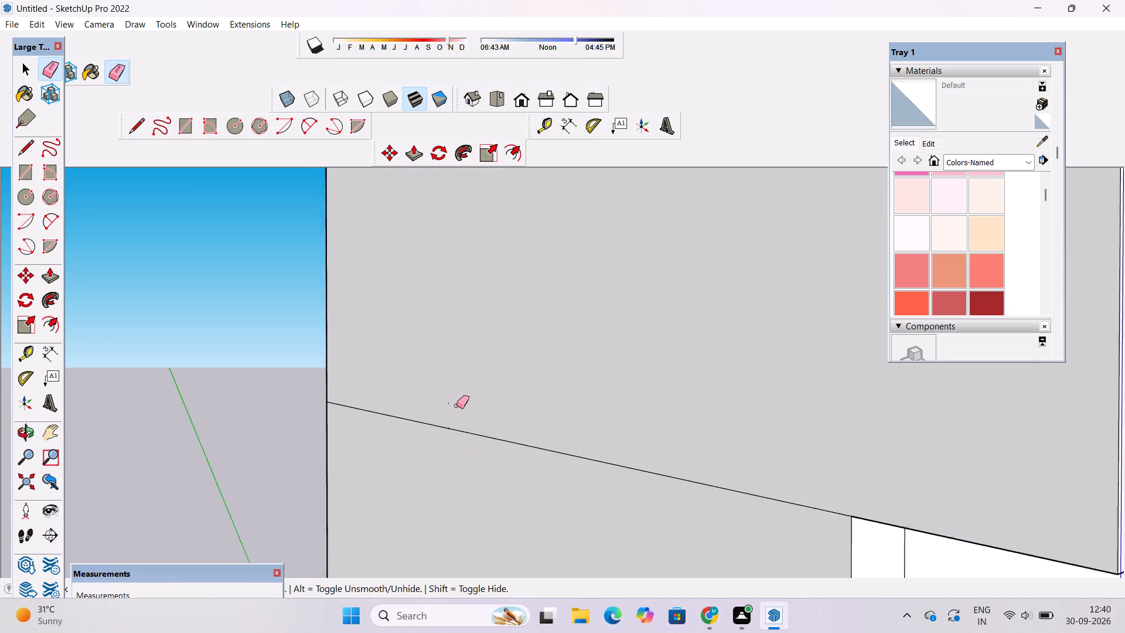
{"action": "scroll", "coordinate": [456, 406], "scroll_direction": "up", "scroll_amount": 1}
{"action": "left_click_drag", "start_coordinate": [450, 399], "coordinate": [452, 409]}
{"action": "left_click", "coordinate": [470, 401]}
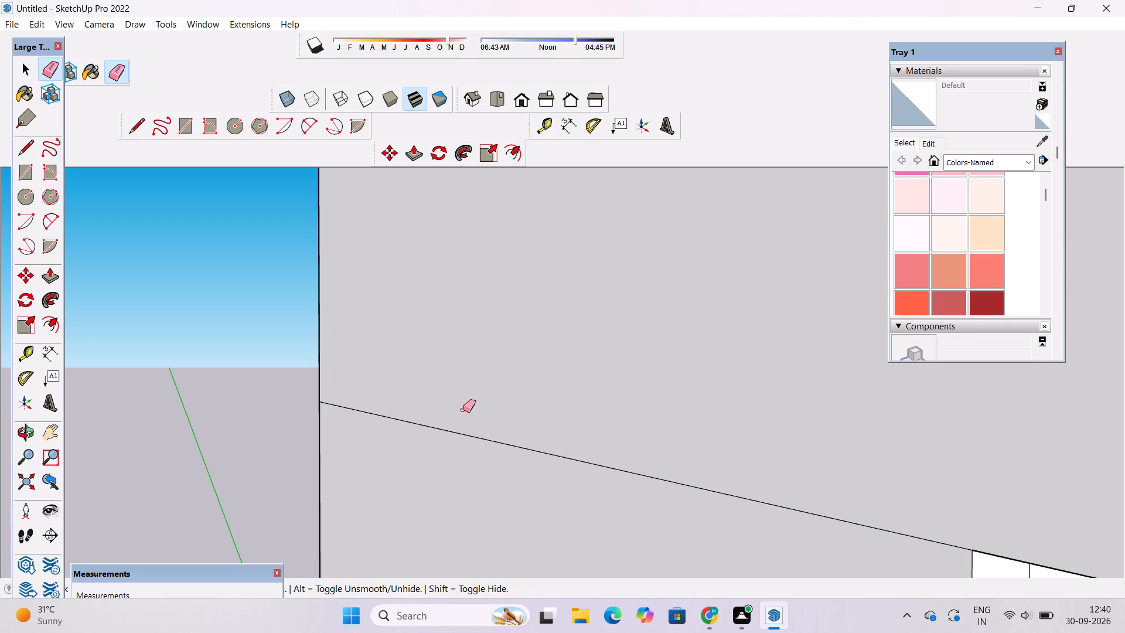
{"action": "left_click_drag", "start_coordinate": [468, 403], "coordinate": [462, 409]}
{"action": "left_click", "coordinate": [462, 405]}
Examine the front facade around the cleaned upper-floor wall and the railing above it.
{"action": "key", "text": "o"}
{"action": "scroll", "coordinate": [448, 409], "scroll_direction": "down", "scroll_amount": 15}
{"action": "left_click_drag", "start_coordinate": [513, 396], "coordinate": [421, 410]}
{"action": "scroll", "coordinate": [467, 401], "scroll_direction": "up", "scroll_amount": 2}
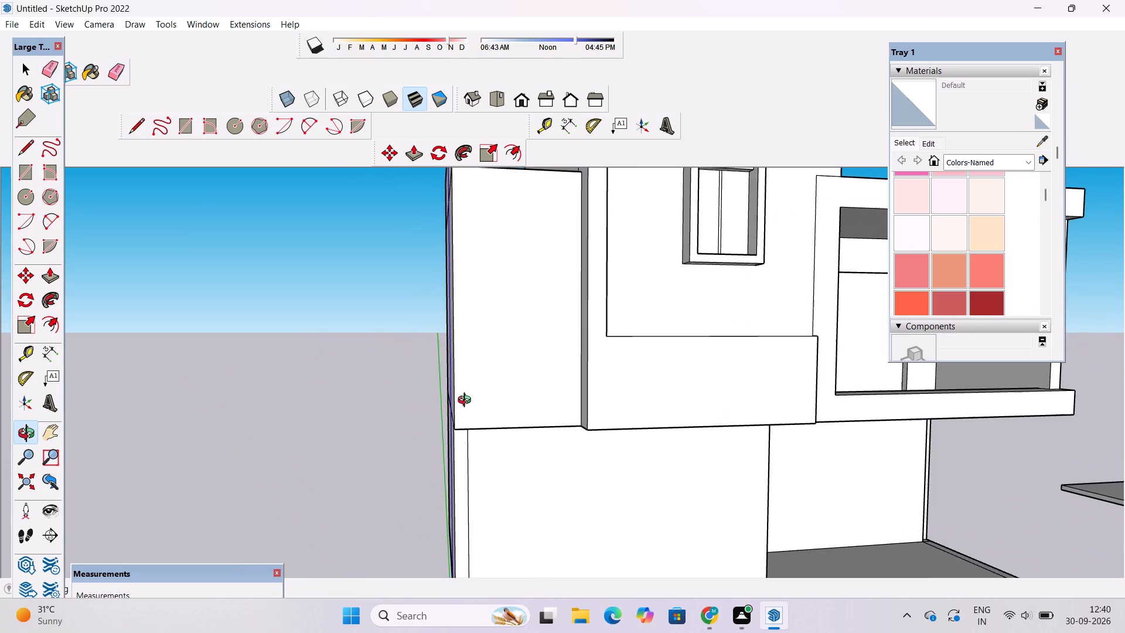
{"action": "left_click_drag", "start_coordinate": [551, 368], "coordinate": [519, 363]}
{"action": "scroll", "coordinate": [786, 232], "scroll_direction": "down", "scroll_amount": 4}
{"action": "left_click_drag", "start_coordinate": [591, 271], "coordinate": [590, 286]}
{"action": "scroll", "coordinate": [590, 286], "scroll_direction": "up", "scroll_amount": 2}
{"action": "left_click_drag", "start_coordinate": [622, 297], "coordinate": [586, 296]}
{"action": "left_click_drag", "start_coordinate": [585, 296], "coordinate": [582, 280], "text": "shift"}
{"action": "scroll", "coordinate": [582, 279], "scroll_direction": "down", "scroll_amount": 2}
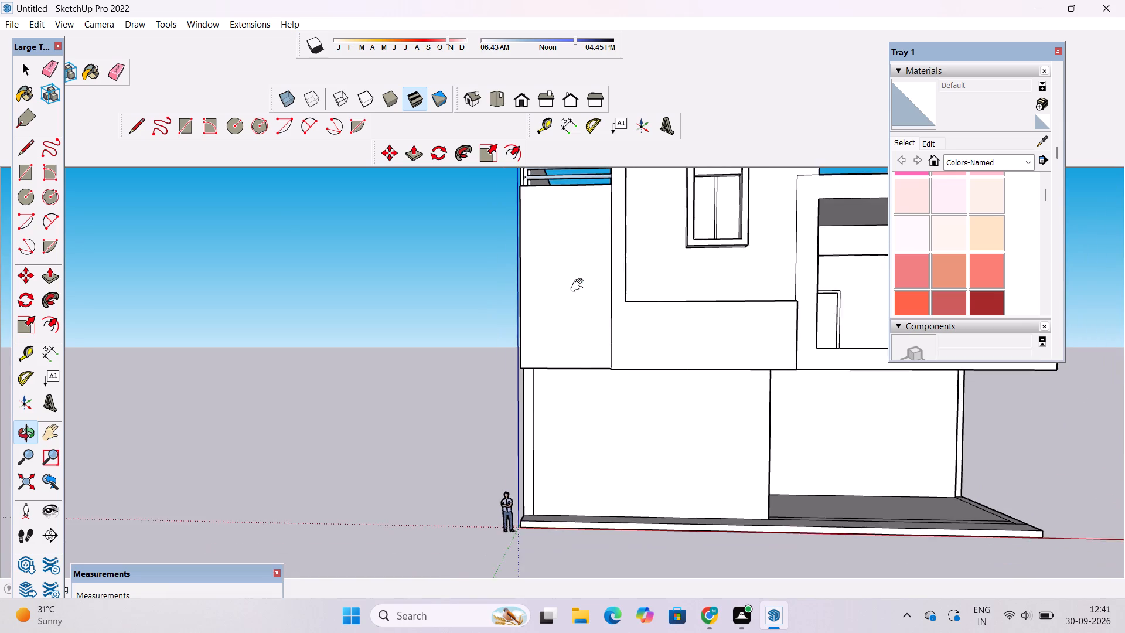
Draw an upright rectangle about 19' 1" high by 10' 7" wide on the upper-floor front wall below the railing.
{"action": "left_click_drag", "start_coordinate": [579, 285], "coordinate": [593, 321], "text": "shift"}
{"action": "scroll", "coordinate": [597, 321], "scroll_direction": "up", "scroll_amount": 1}
{"action": "left_click_drag", "start_coordinate": [596, 315], "coordinate": [578, 350], "text": "shift"}
{"action": "left_click_drag", "start_coordinate": [575, 351], "coordinate": [606, 356]}
{"action": "left_click_drag", "start_coordinate": [606, 356], "coordinate": [609, 350], "text": "shift"}
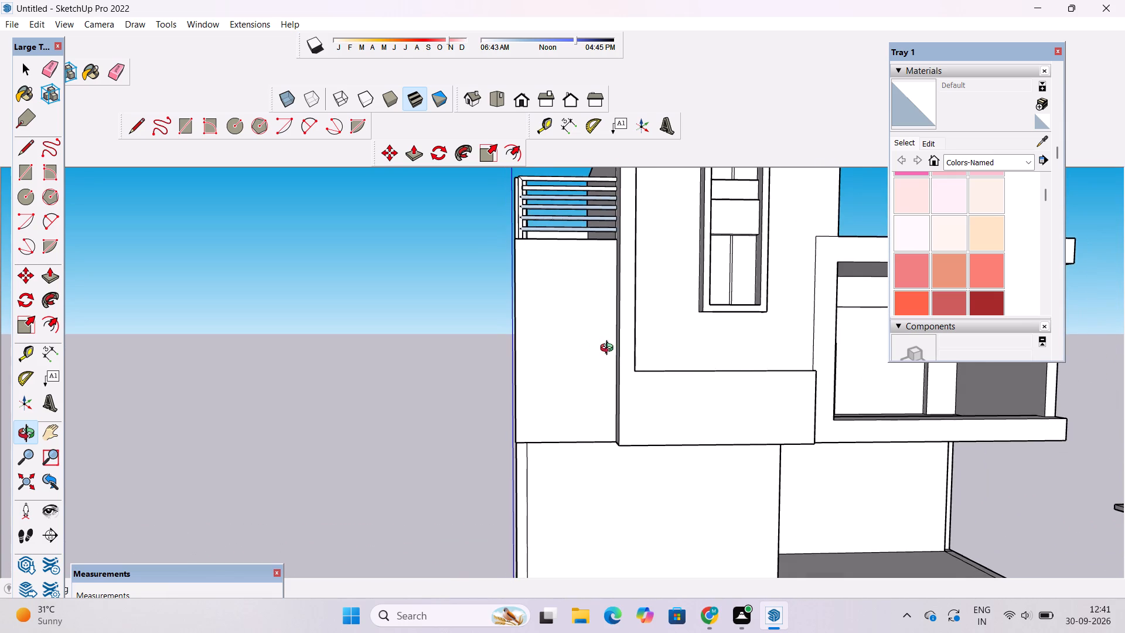
{"action": "key", "text": "r"}
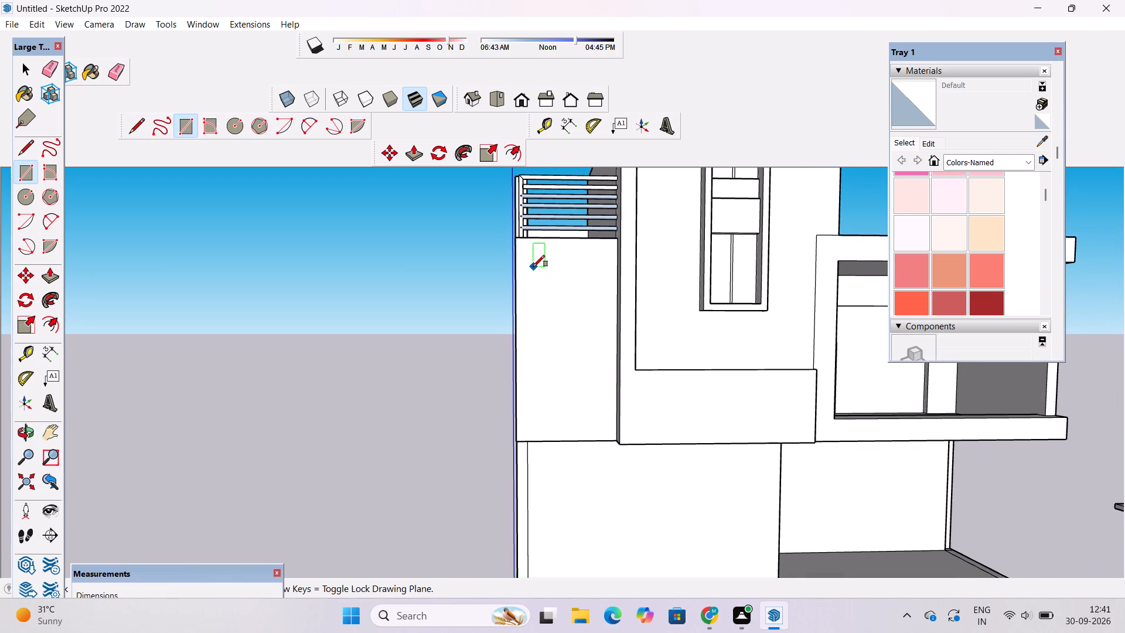
{"action": "left_click", "coordinate": [531, 266]}
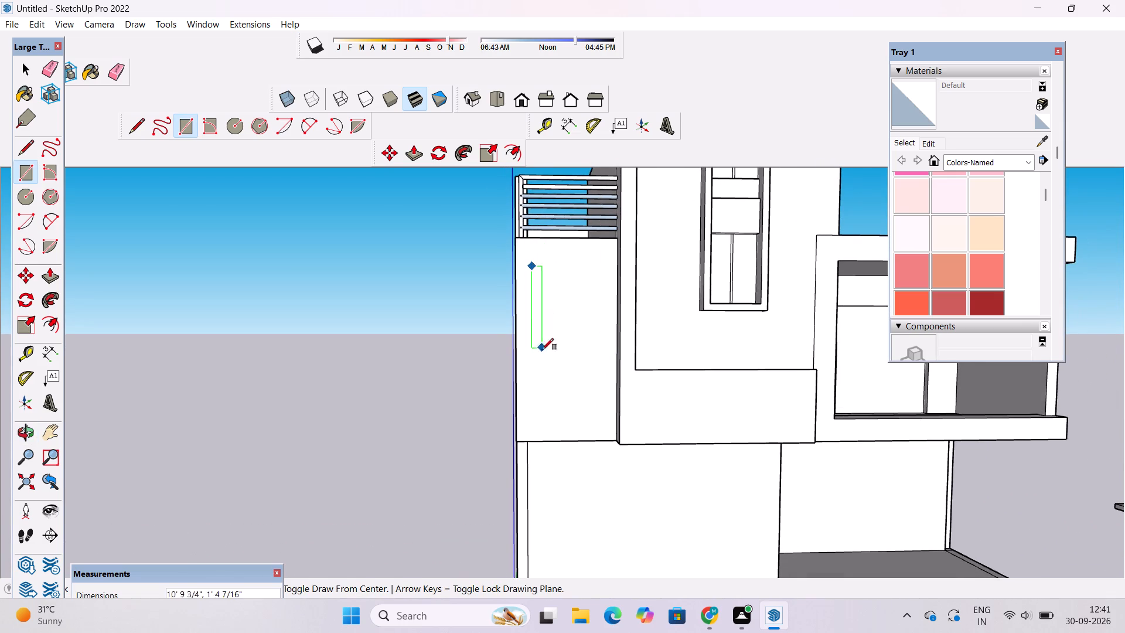
{"action": "scroll", "coordinate": [608, 411], "scroll_direction": "up", "scroll_amount": 1}
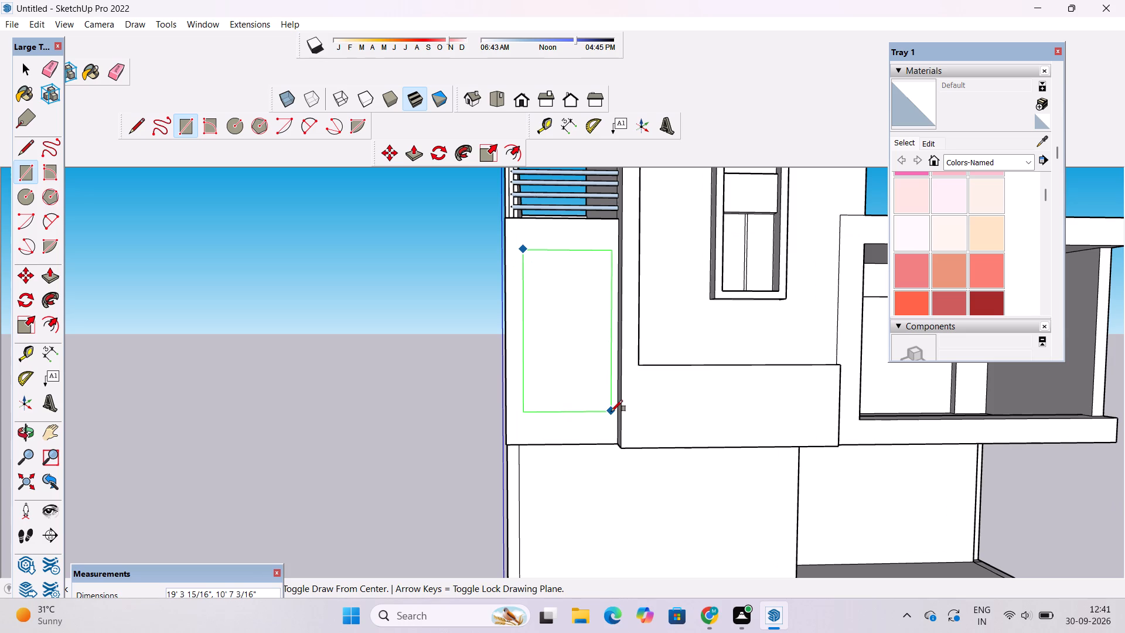
{"action": "left_click", "coordinate": [611, 410]}
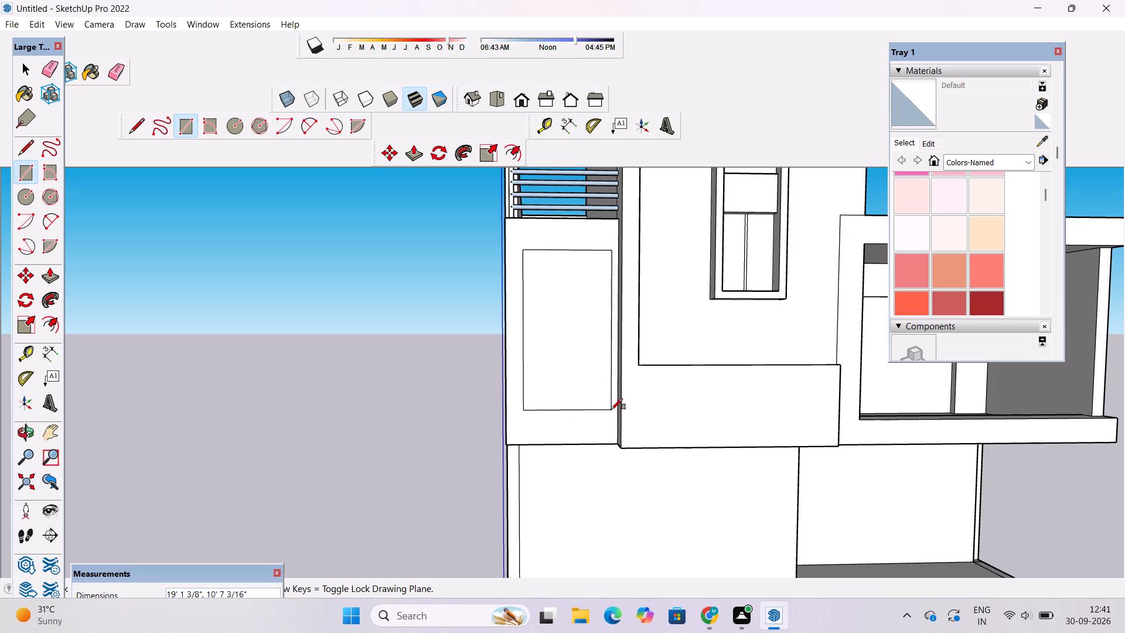
{"action": "key", "text": "space"}
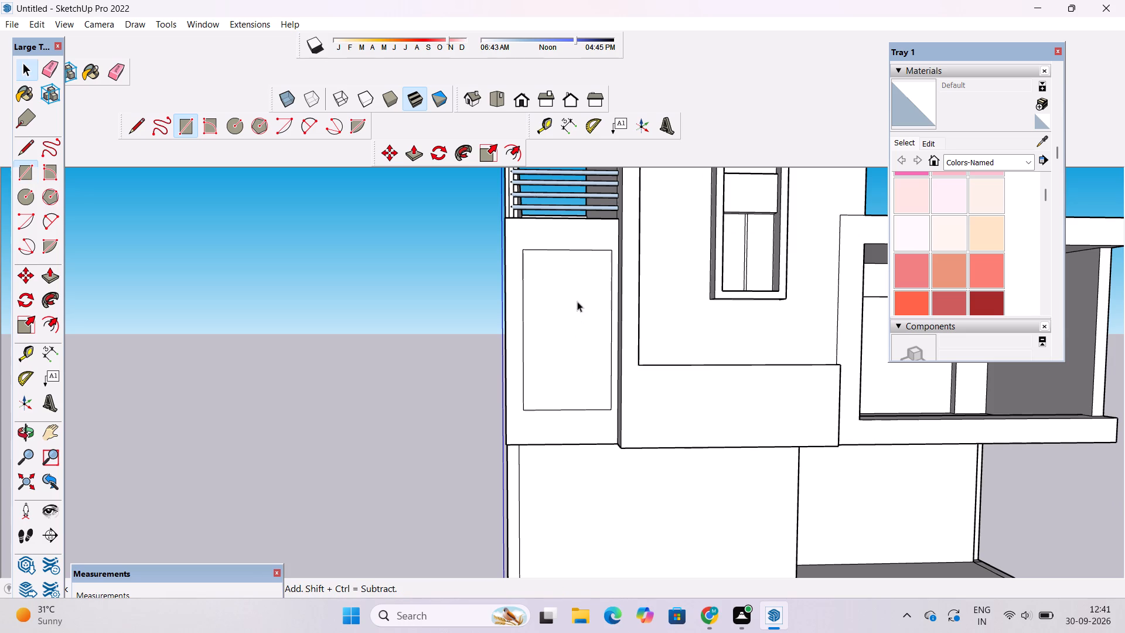
Offset the new wall rectangle inward by about 1' 1 5/8" to form a frame border.
{"action": "type", "text": "of"}
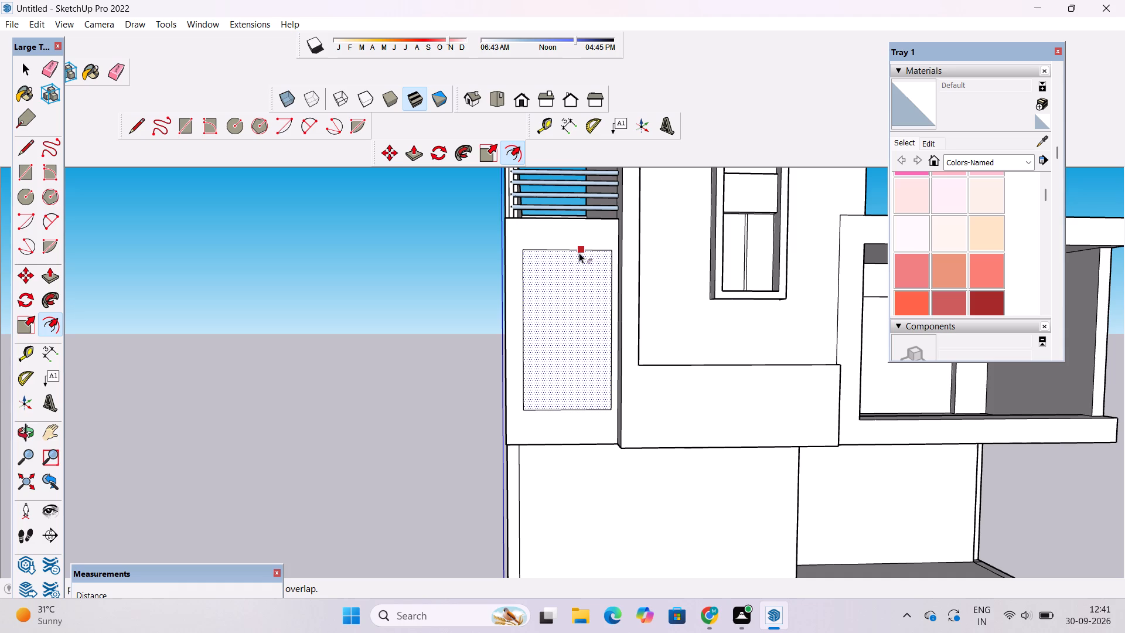
{"action": "left_click", "coordinate": [579, 253]}
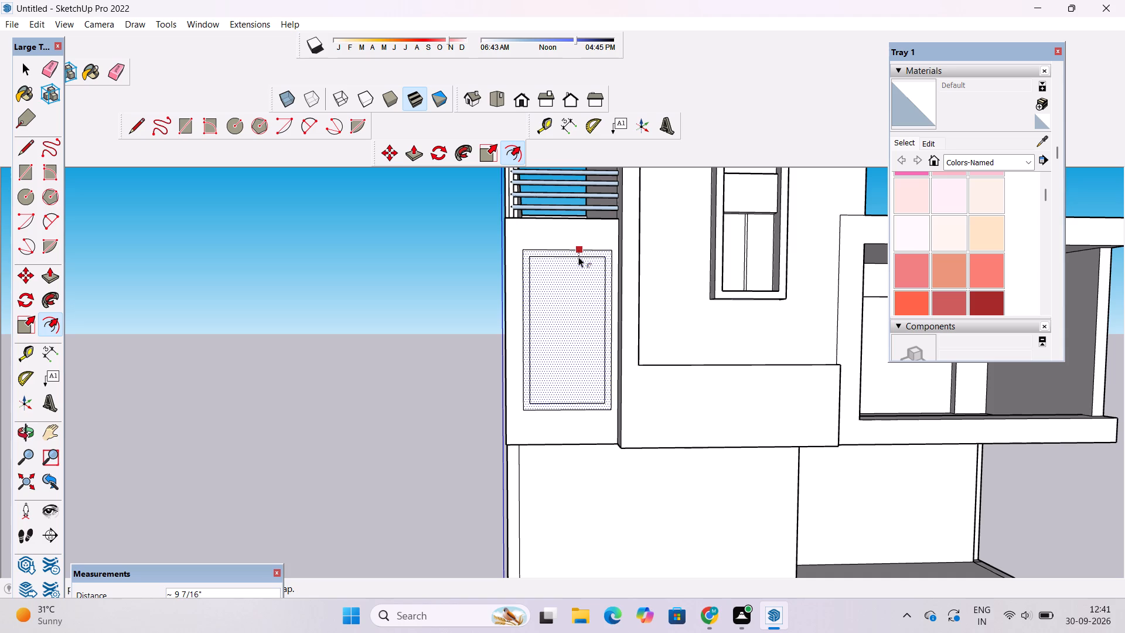
{"action": "left_click", "coordinate": [578, 260]}
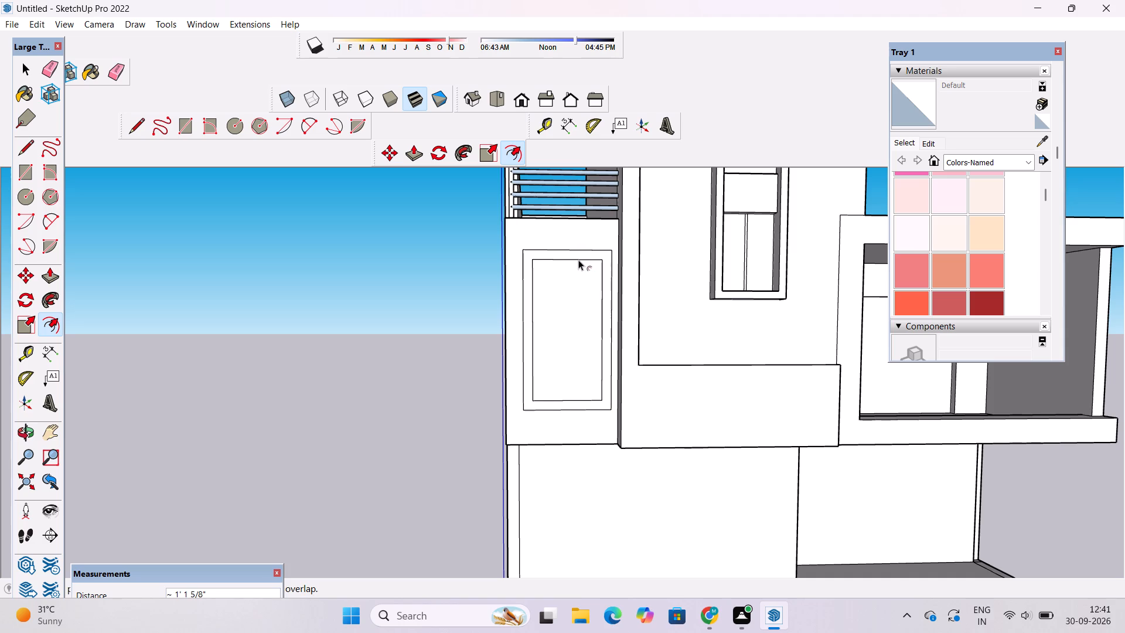
{"action": "key", "text": "space"}
Draw a square about 1' 8 1/2" per side below the frame, near the wall's outer lower corner.
{"action": "type", "text": "r"}
{"action": "scroll", "coordinate": [547, 245], "scroll_direction": "down", "scroll_amount": 3}
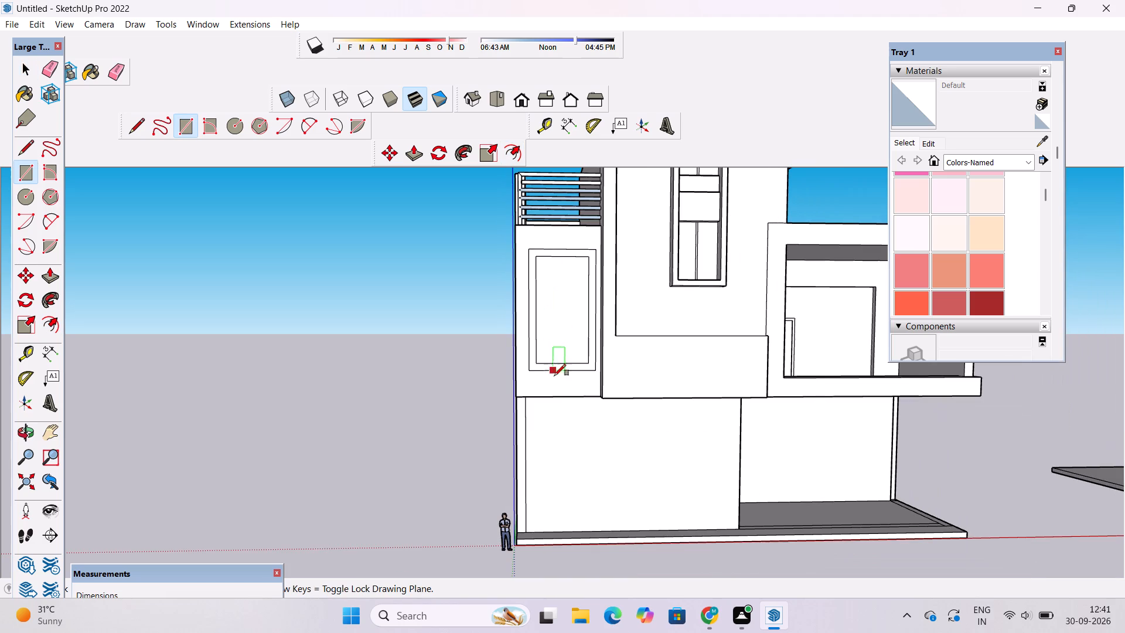
{"action": "scroll", "coordinate": [554, 391], "scroll_direction": "up", "scroll_amount": 9}
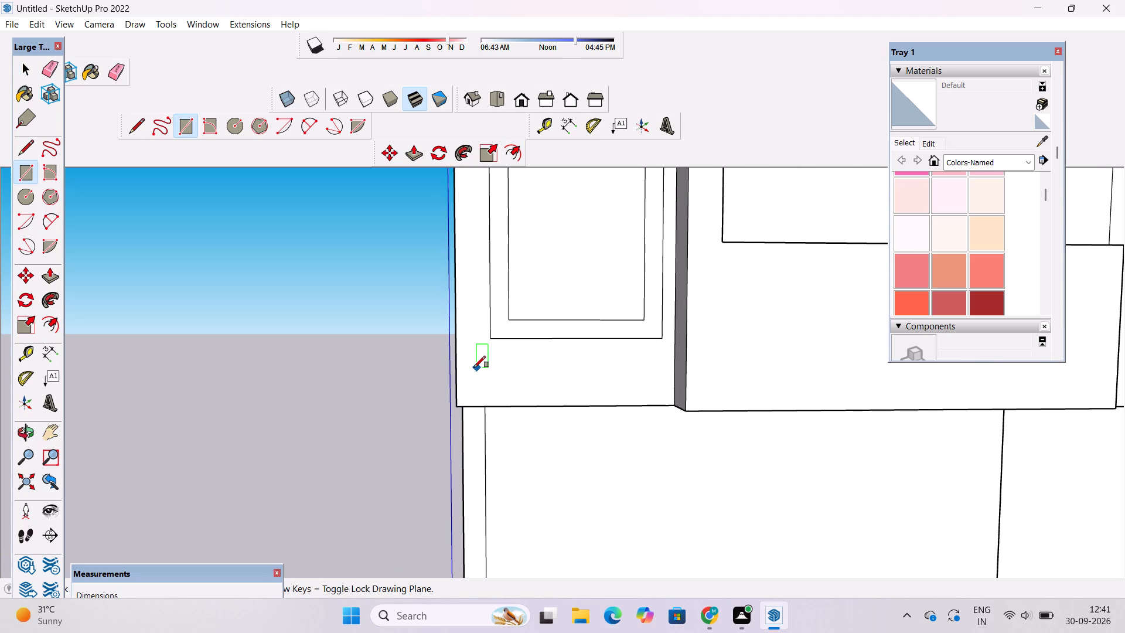
{"action": "left_click", "coordinate": [473, 367]}
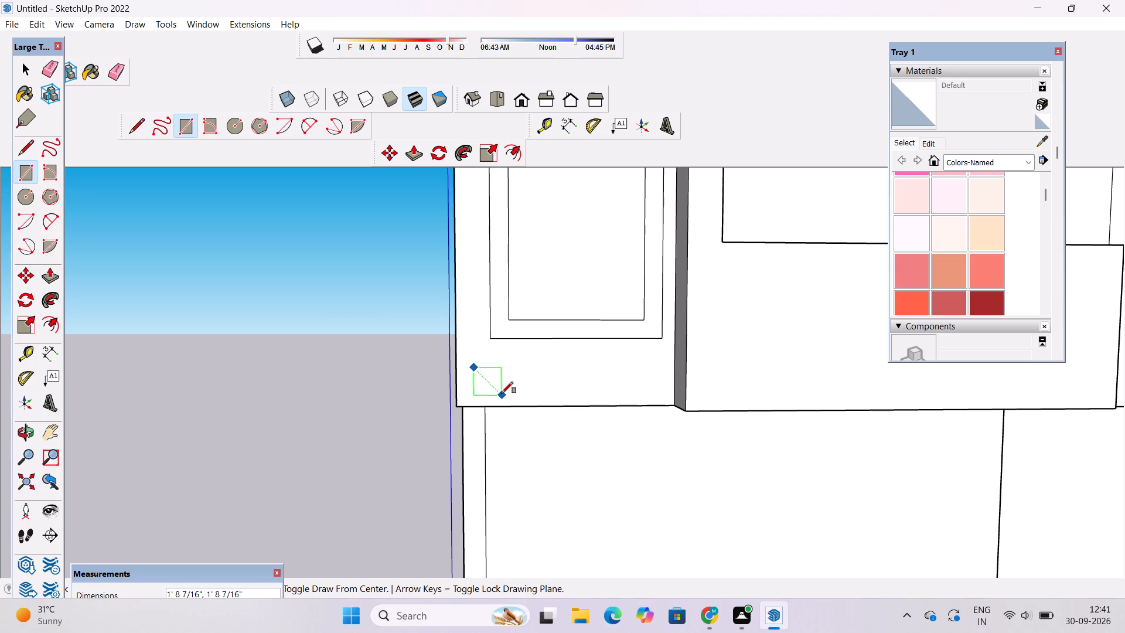
{"action": "left_click", "coordinate": [502, 393]}
{"action": "key", "text": "space"}
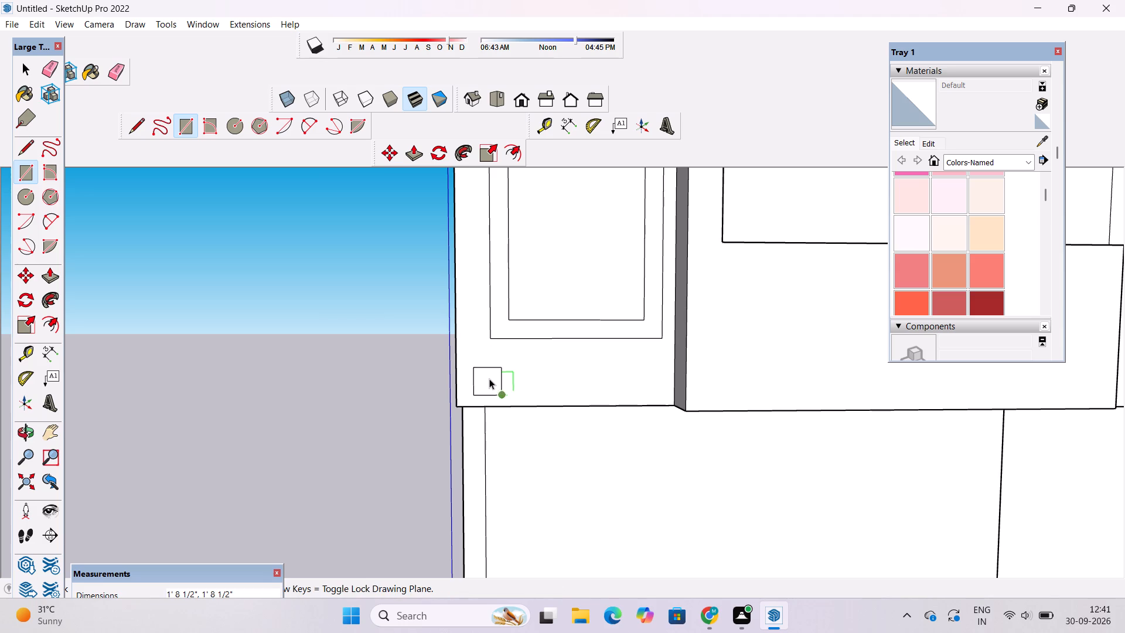
Copy the small square horizontally along the wall at 3.2' spacing, making three copies in a row.
{"action": "double_click", "coordinate": [489, 379]}
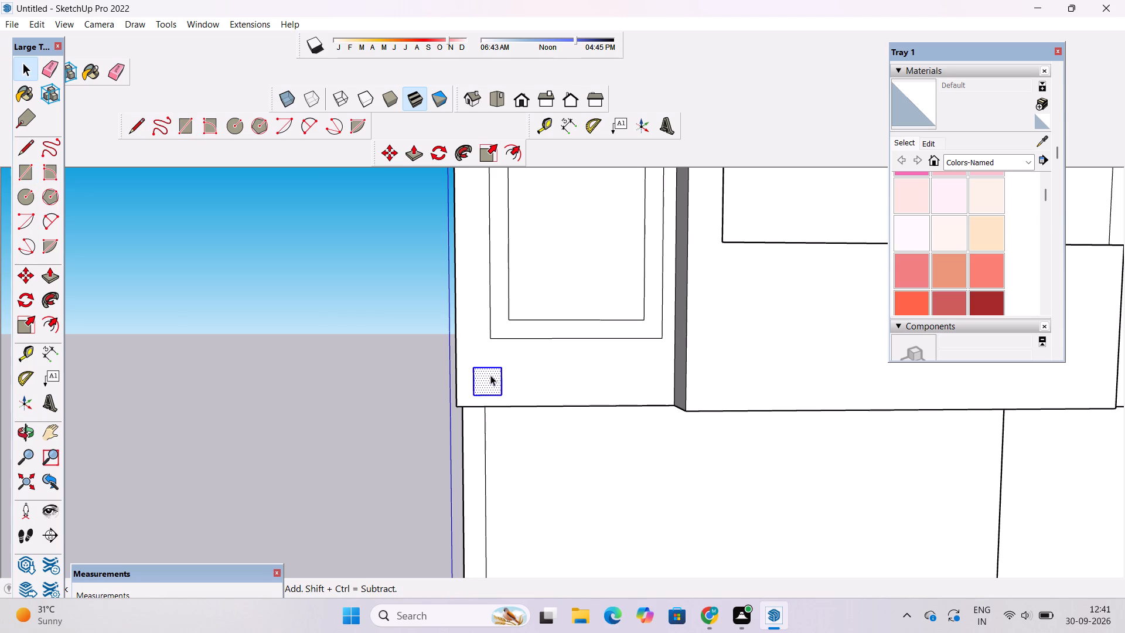
{"action": "key", "text": "m"}
{"action": "scroll", "coordinate": [490, 371], "scroll_direction": "down", "scroll_amount": 1}
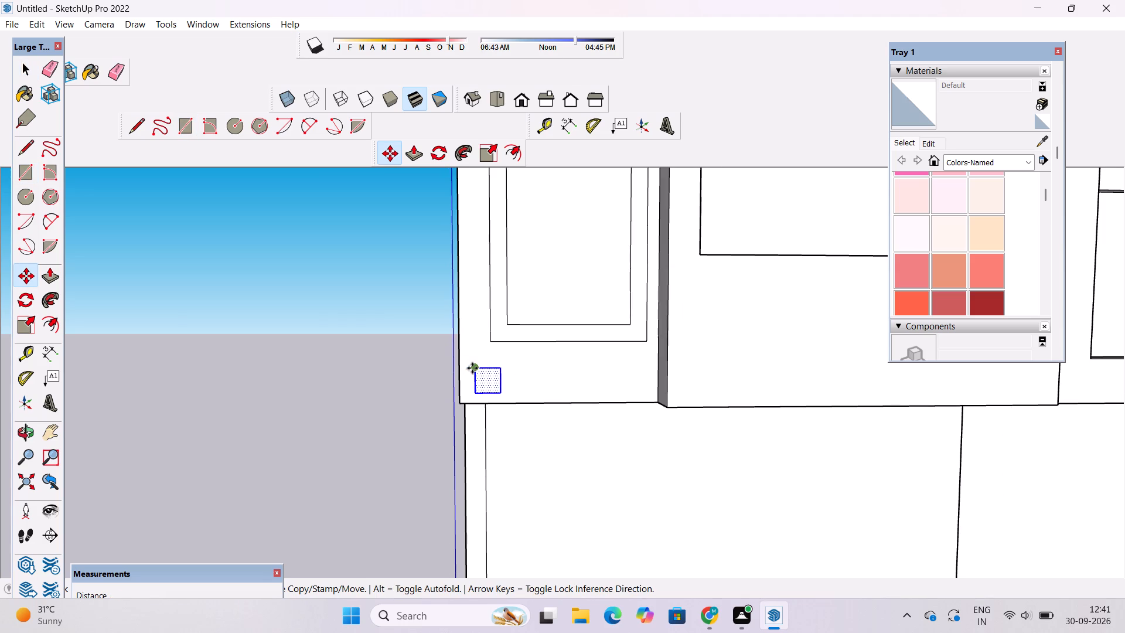
{"action": "left_click", "coordinate": [472, 368]}
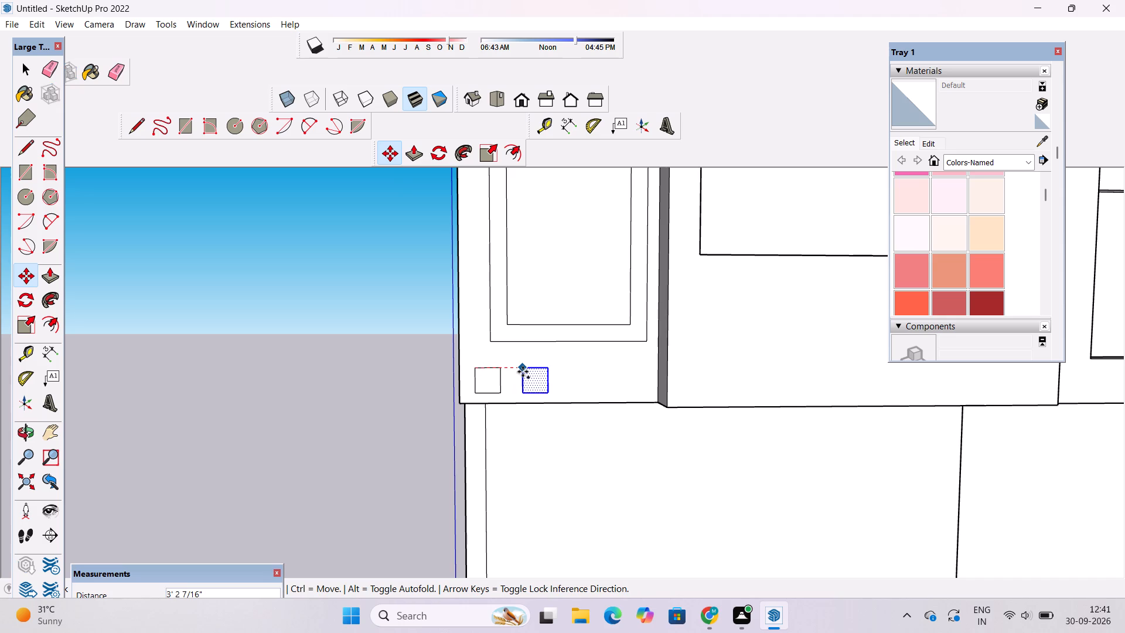
{"action": "type", "text": "3.2'"}
{"action": "key", "text": "Return"}
{"action": "key", "text": "asterisk"}
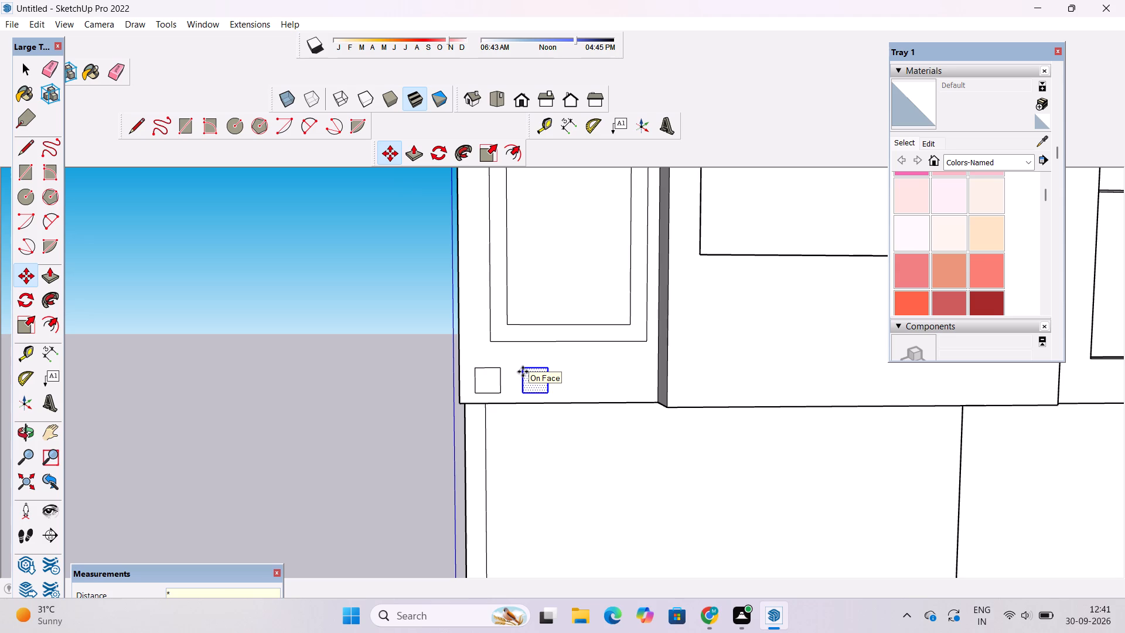
{"action": "key", "text": "3"}
{"action": "key", "text": "Return"}
{"action": "key", "text": "space"}
Push/Pull the square nearest the projecting wall outward by 9".
{"action": "scroll", "coordinate": [520, 369], "scroll_direction": "down", "scroll_amount": 6}
{"action": "scroll", "coordinate": [564, 356], "scroll_direction": "up", "scroll_amount": 5}
{"action": "key", "text": "o"}
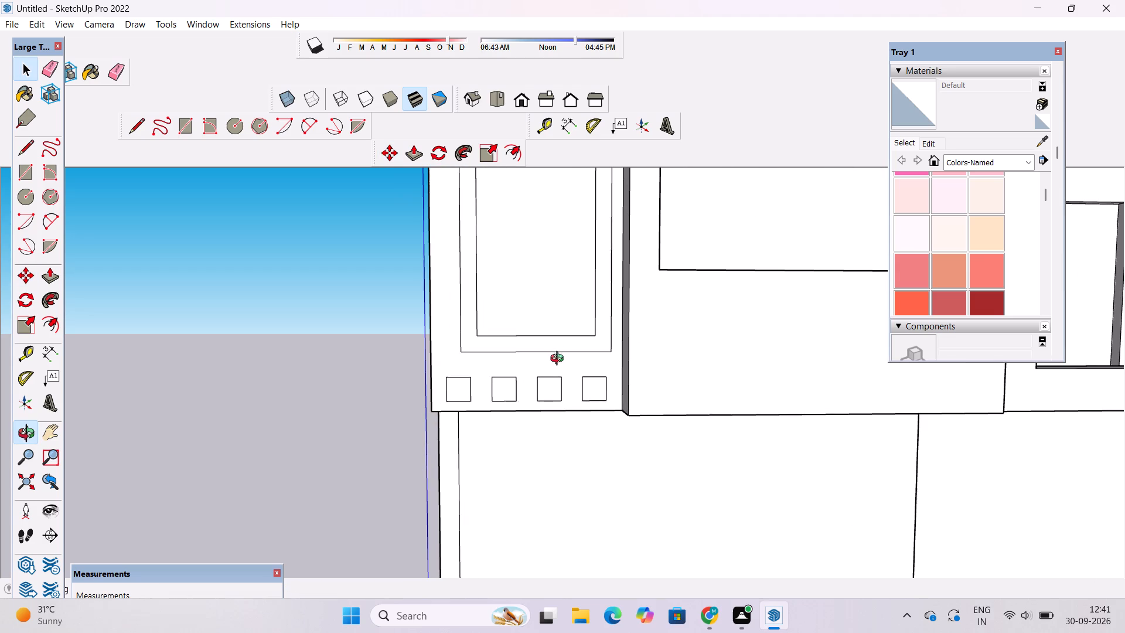
{"action": "left_click_drag", "start_coordinate": [513, 390], "coordinate": [561, 420]}
{"action": "left_click_drag", "start_coordinate": [562, 422], "coordinate": [538, 349], "text": "shift"}
{"action": "scroll", "coordinate": [533, 347], "scroll_direction": "down", "scroll_amount": 3}
{"action": "left_click_drag", "start_coordinate": [531, 348], "coordinate": [491, 376], "text": "shift"}
{"action": "key", "text": "space"}
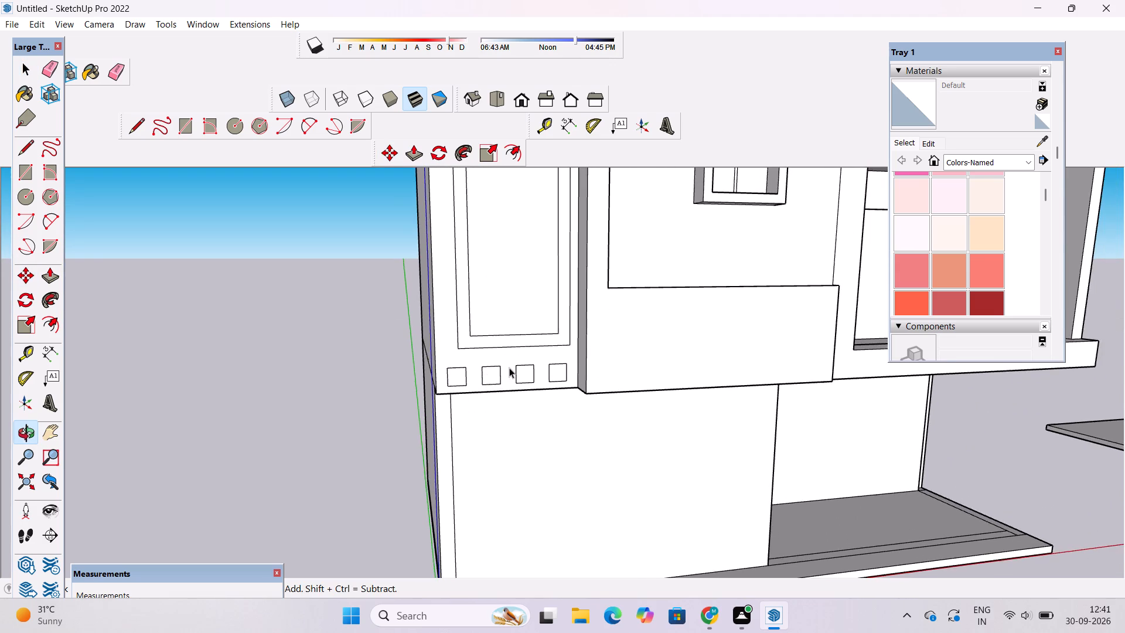
{"action": "scroll", "coordinate": [510, 366], "scroll_direction": "up", "scroll_amount": 3}
{"action": "scroll", "coordinate": [560, 360], "scroll_direction": "up", "scroll_amount": 2}
{"action": "key", "text": "p"}
{"action": "scroll", "coordinate": [565, 382], "scroll_direction": "up", "scroll_amount": 3}
{"action": "left_click", "coordinate": [577, 373]}
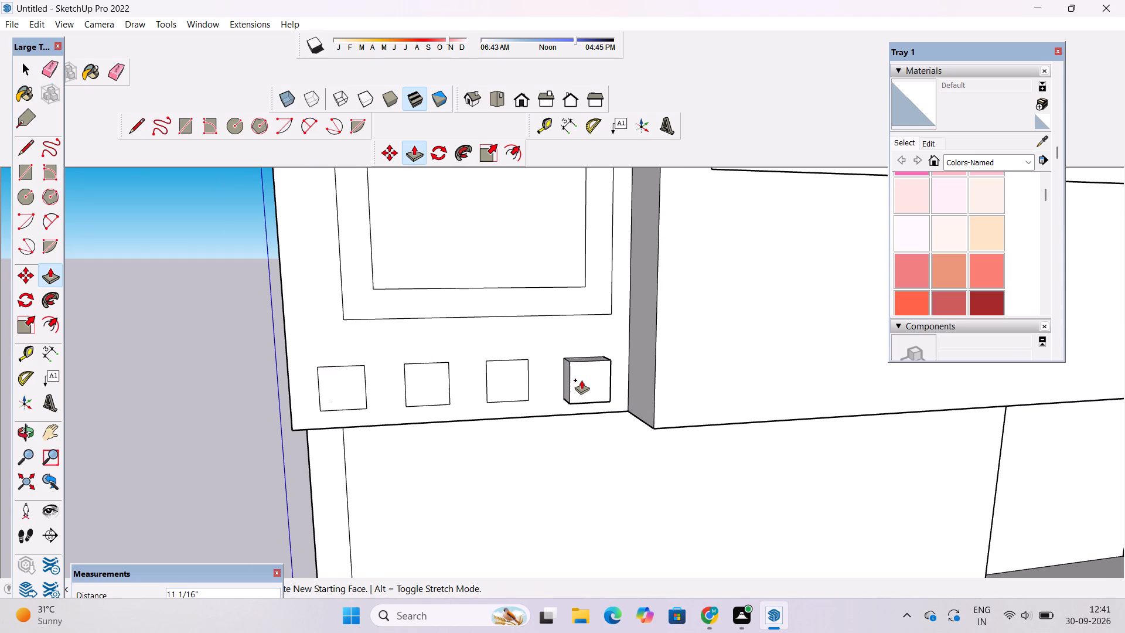
{"action": "scroll", "coordinate": [581, 380], "scroll_direction": "up", "scroll_amount": 3}
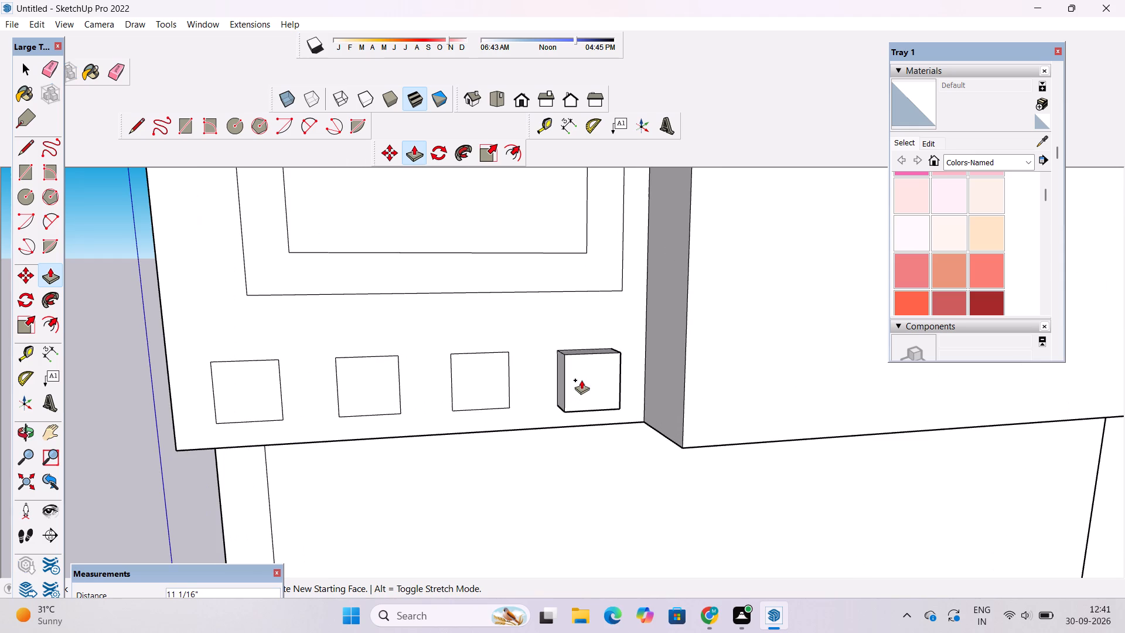
{"action": "key", "text": "9"}
{"action": "key", "text": "shift+quotedbl"}
{"action": "key", "text": "Return"}
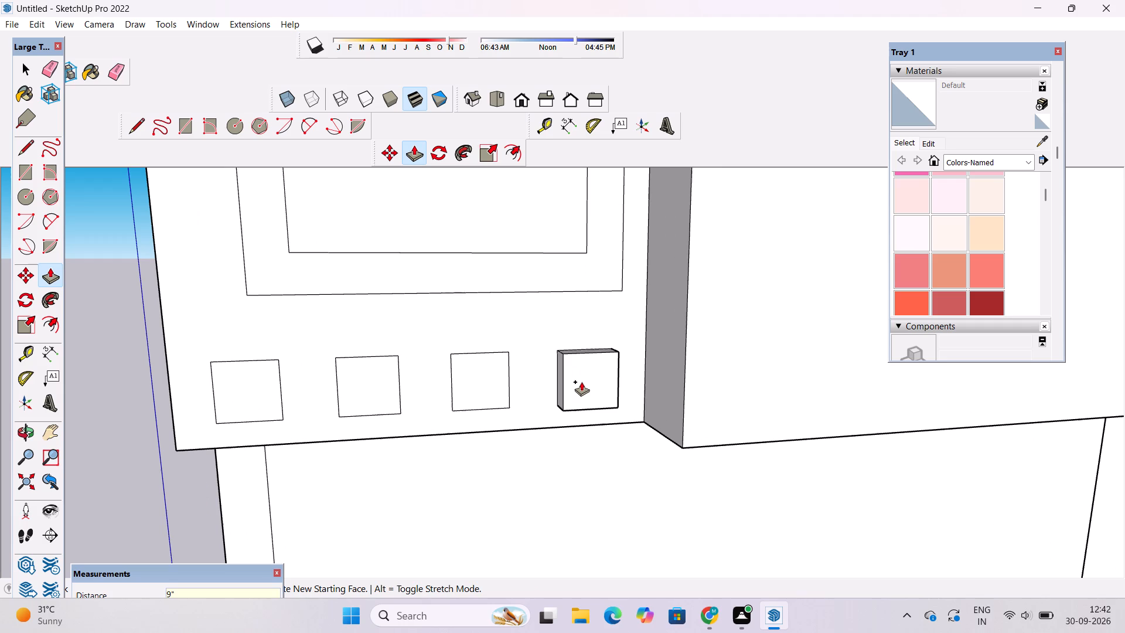
Scale the raised block's front face down in several passes to a small central square, tapering the block like a truncated pyramid.
{"action": "key", "text": "space"}
{"action": "left_click", "coordinate": [581, 391]}
{"action": "left_click", "coordinate": [581, 391]}
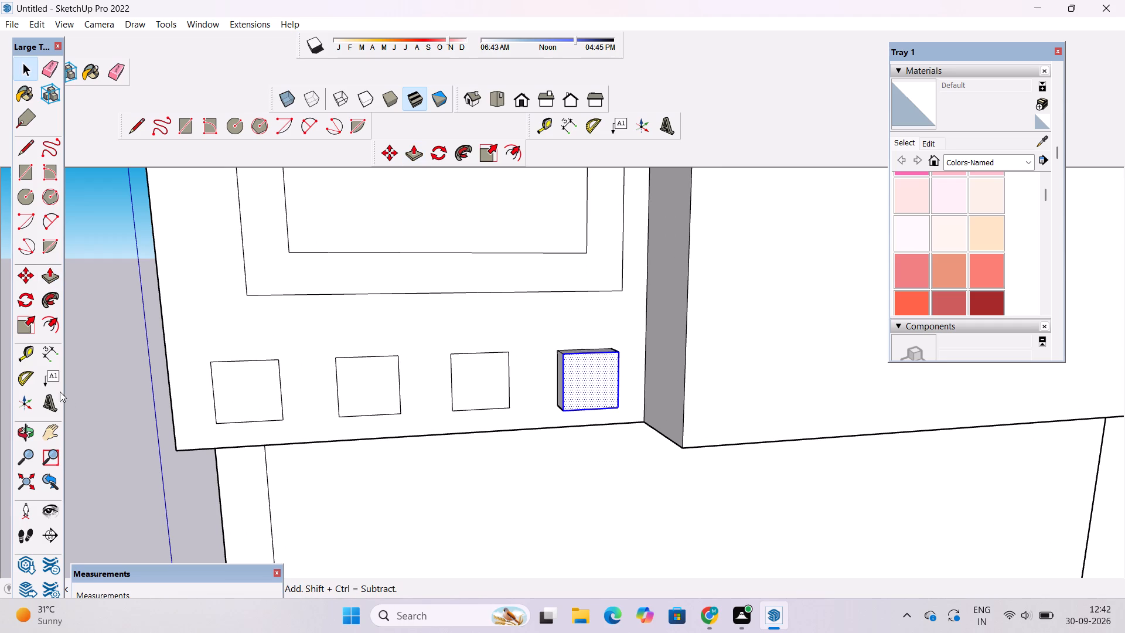
{"action": "key", "text": "s"}
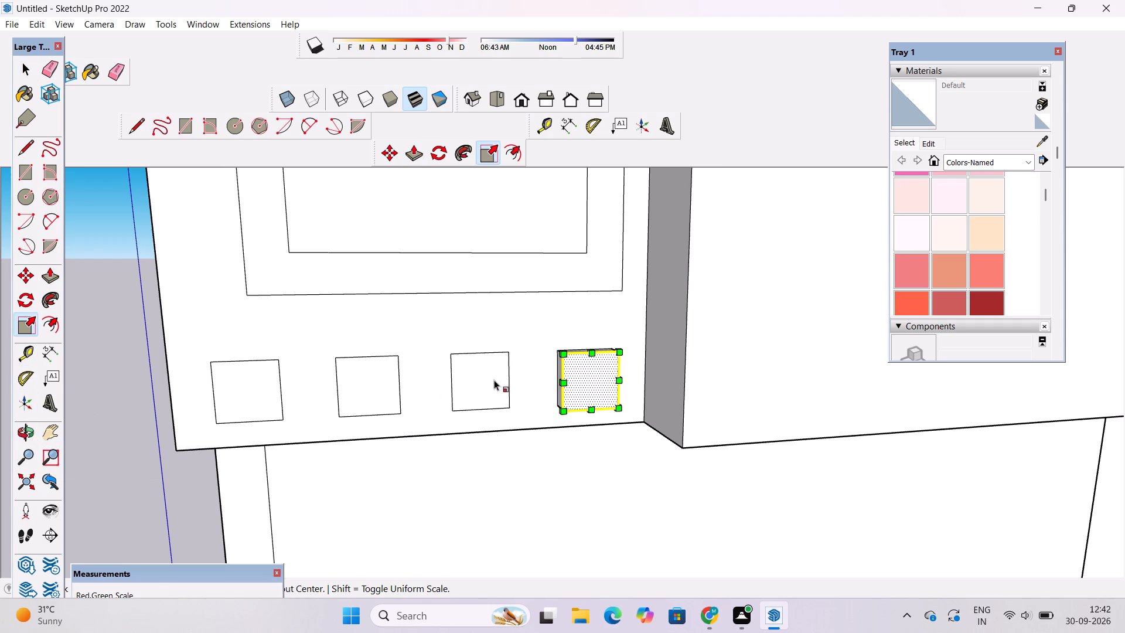
{"action": "left_click", "coordinate": [562, 353]}
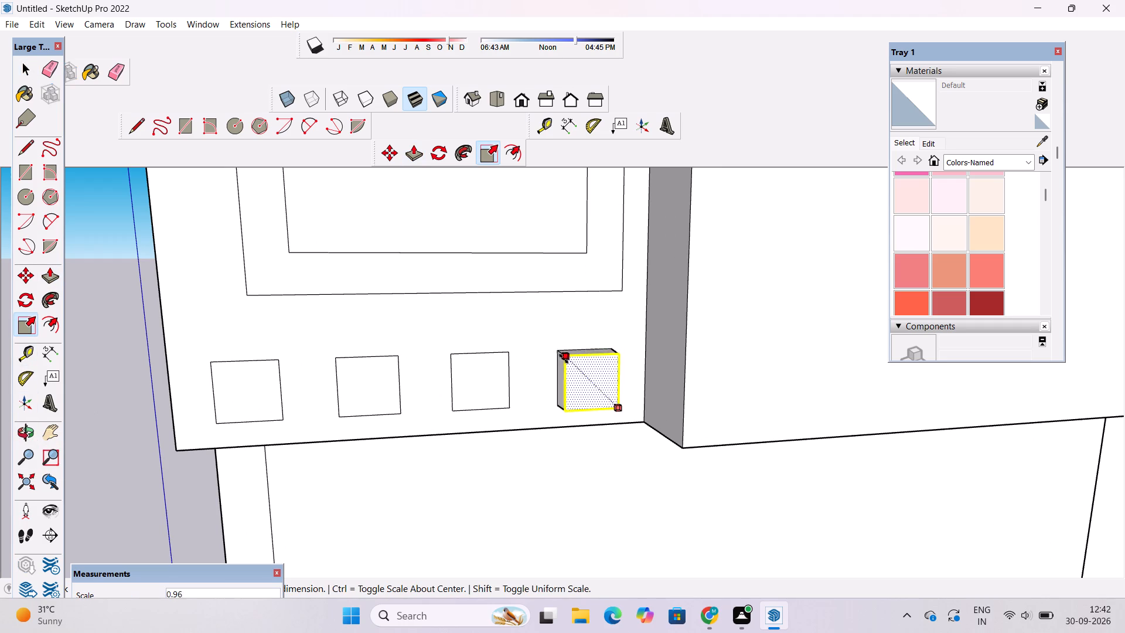
{"action": "left_click", "coordinate": [565, 361]}
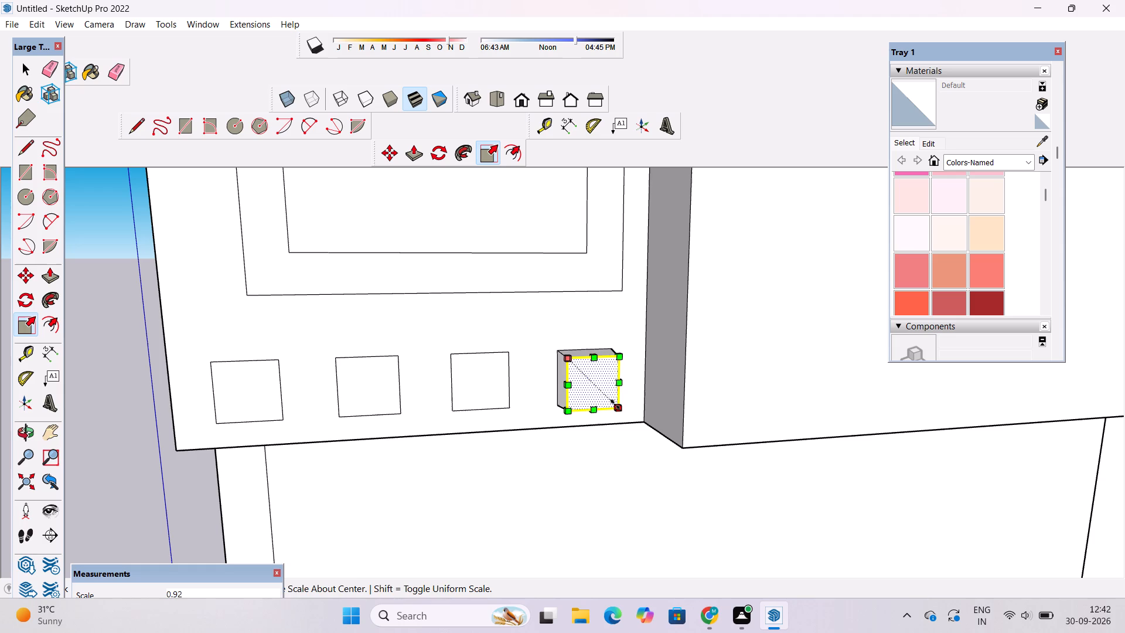
{"action": "left_click", "coordinate": [615, 404]}
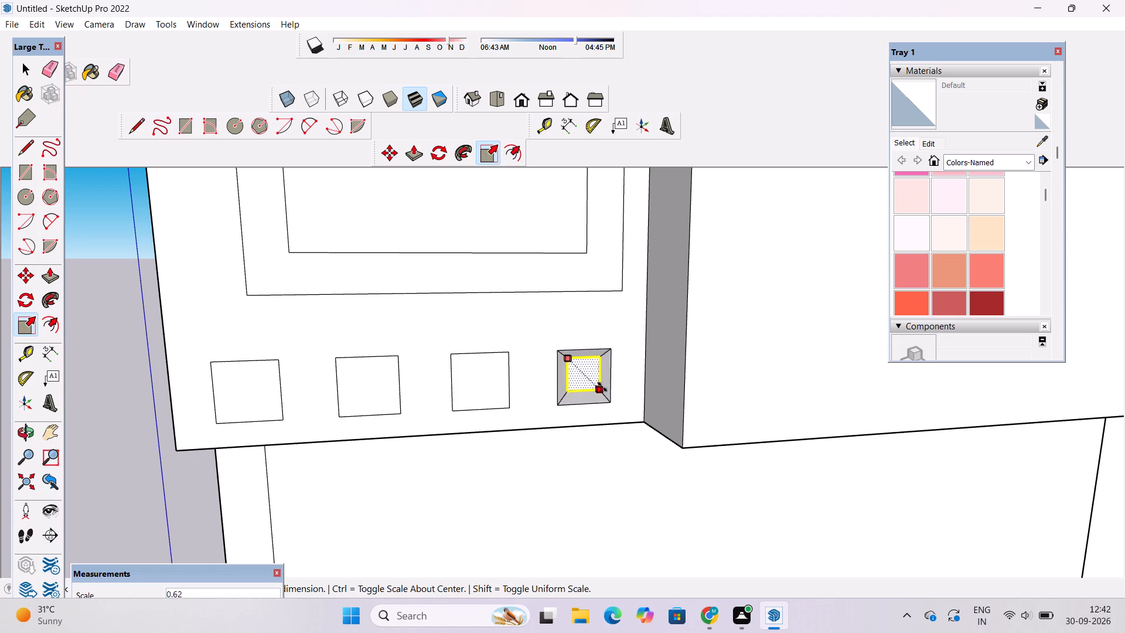
{"action": "left_click", "coordinate": [604, 391]}
{"action": "left_click", "coordinate": [604, 356]}
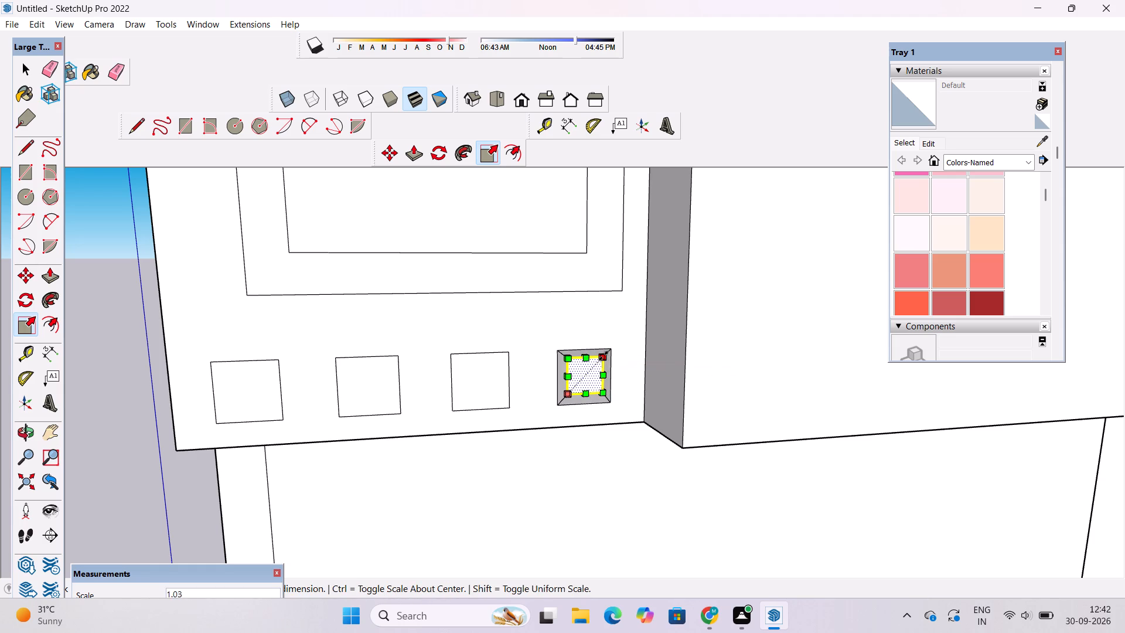
{"action": "left_click", "coordinate": [598, 367]}
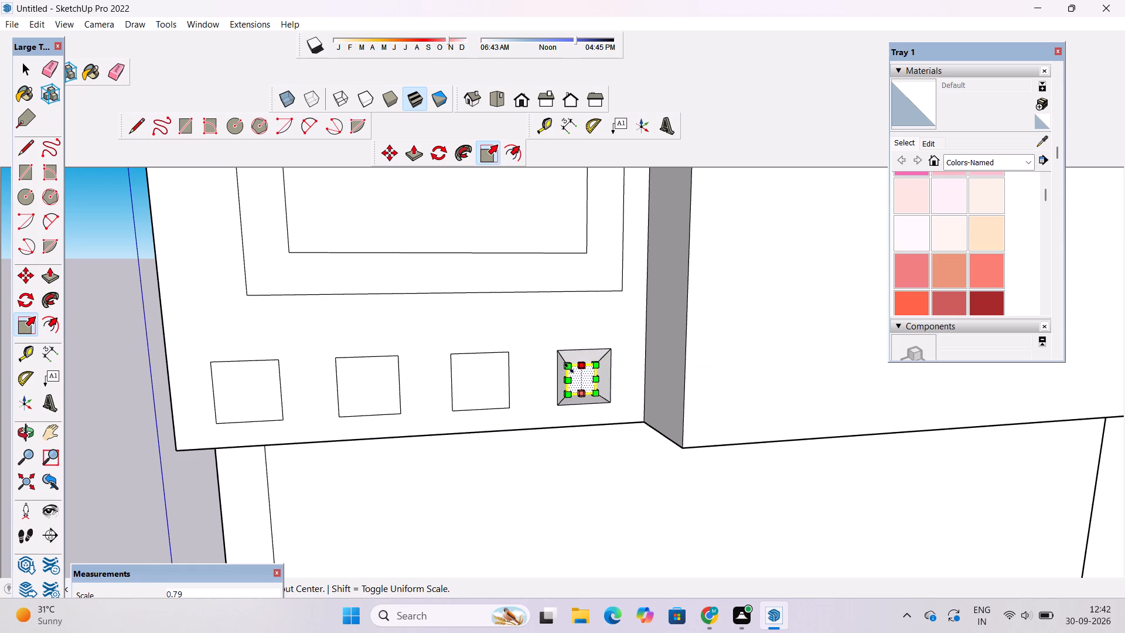
{"action": "left_click", "coordinate": [569, 368]}
{"action": "left_click", "coordinate": [572, 376]}
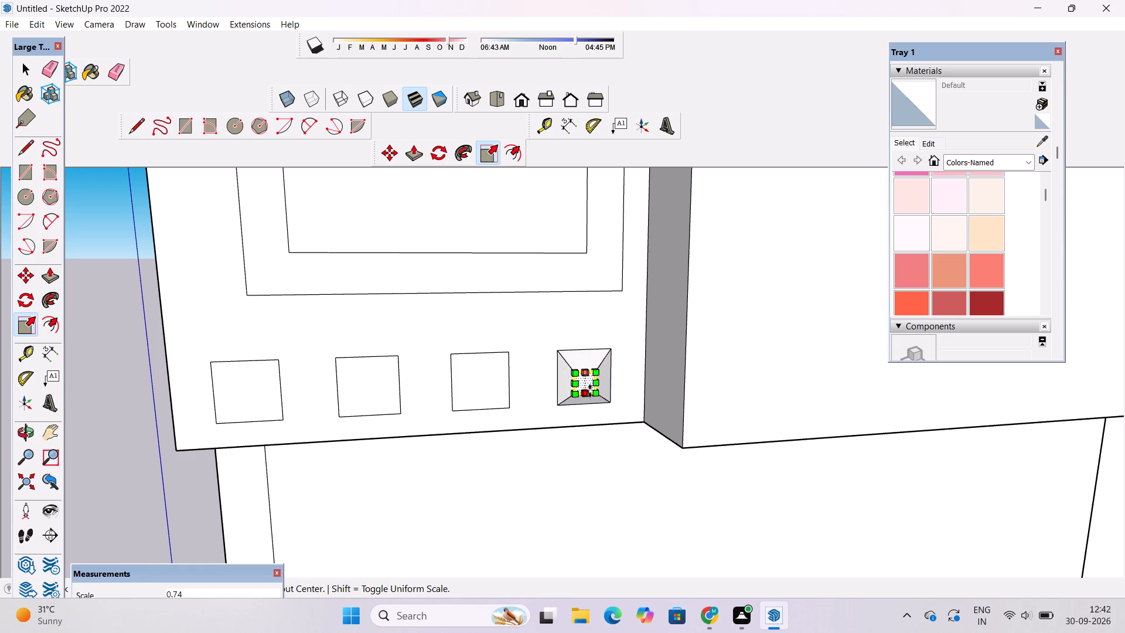
{"action": "left_click", "coordinate": [596, 391]}
{"action": "left_click", "coordinate": [595, 382]}
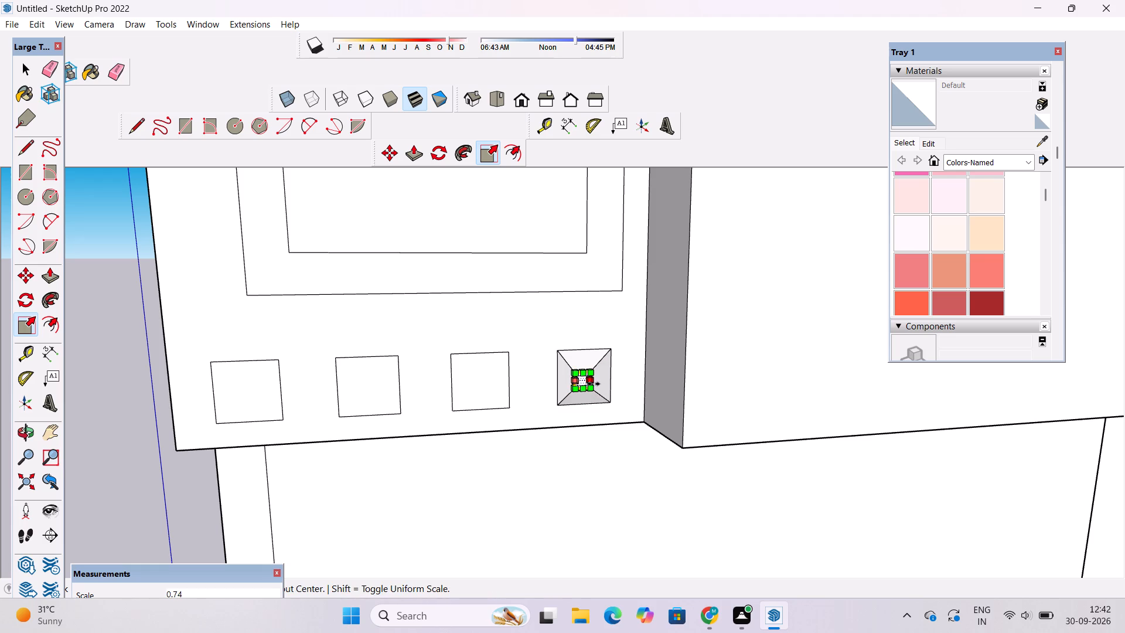
{"action": "scroll", "coordinate": [591, 386], "scroll_direction": "up", "scroll_amount": 5}
{"action": "key", "text": "space"}
{"action": "scroll", "coordinate": [673, 350], "scroll_direction": "down", "scroll_amount": 9}
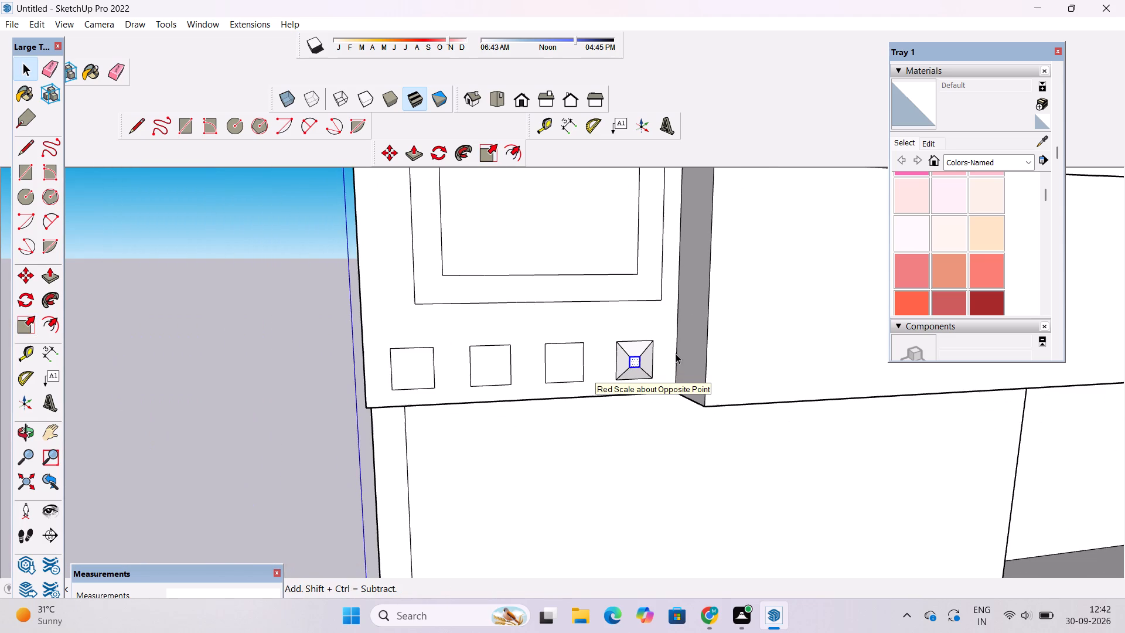
Examine the tapered block's projection from around the side of the house, and clear the selection.
{"action": "key", "text": "o"}
{"action": "left_click_drag", "start_coordinate": [349, 368], "coordinate": [572, 390]}
{"action": "left_click_drag", "start_coordinate": [647, 395], "coordinate": [487, 338]}
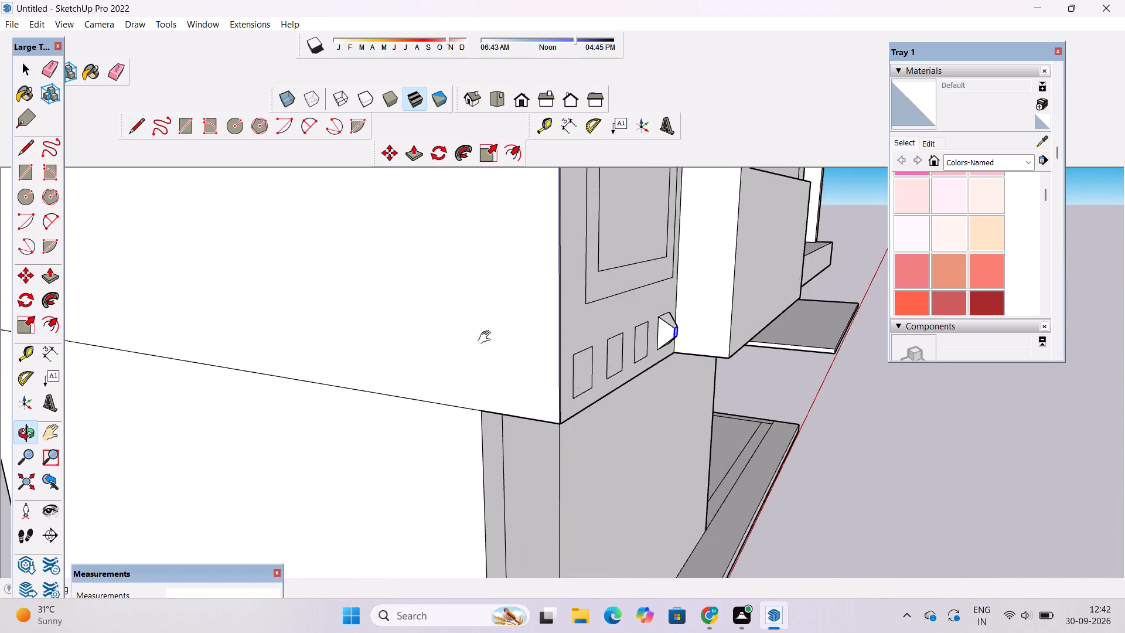
{"action": "left_click_drag", "start_coordinate": [487, 338], "coordinate": [486, 337]}
{"action": "scroll", "coordinate": [530, 335], "scroll_direction": "up", "scroll_amount": 2}
{"action": "left_click_drag", "start_coordinate": [530, 335], "coordinate": [529, 355], "text": "shift"}
{"action": "key", "text": "space"}
{"action": "left_click", "coordinate": [843, 410]}
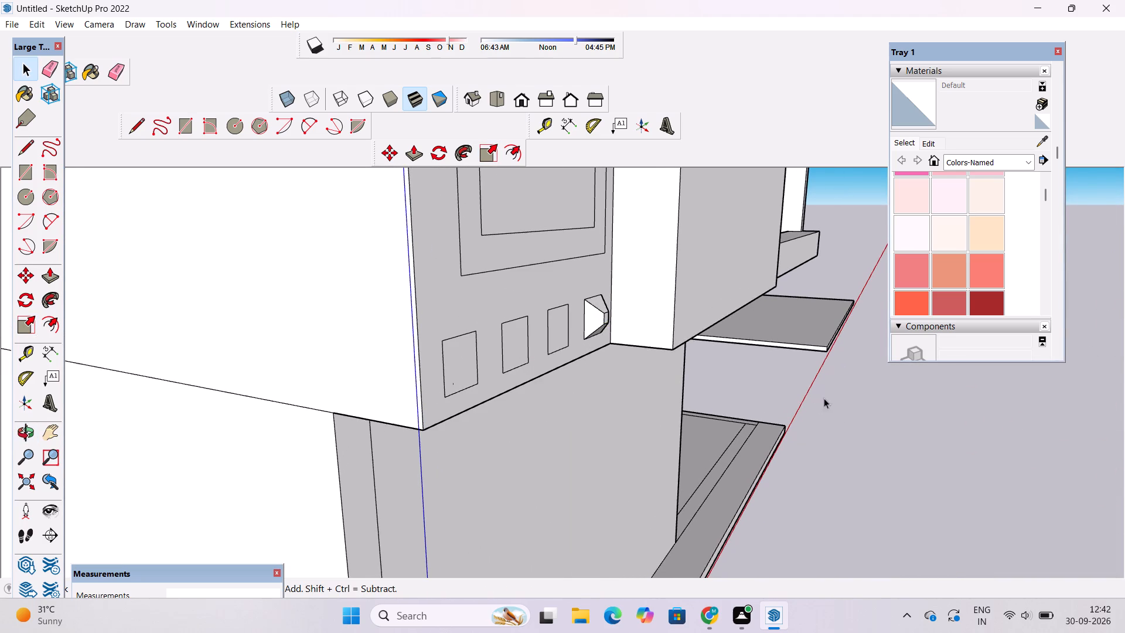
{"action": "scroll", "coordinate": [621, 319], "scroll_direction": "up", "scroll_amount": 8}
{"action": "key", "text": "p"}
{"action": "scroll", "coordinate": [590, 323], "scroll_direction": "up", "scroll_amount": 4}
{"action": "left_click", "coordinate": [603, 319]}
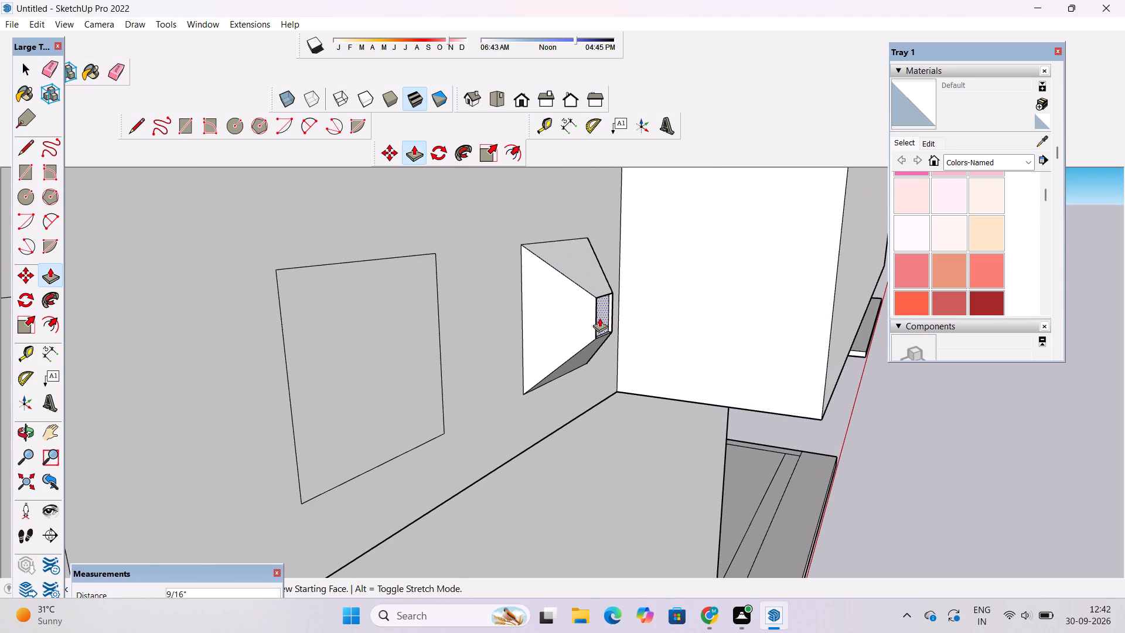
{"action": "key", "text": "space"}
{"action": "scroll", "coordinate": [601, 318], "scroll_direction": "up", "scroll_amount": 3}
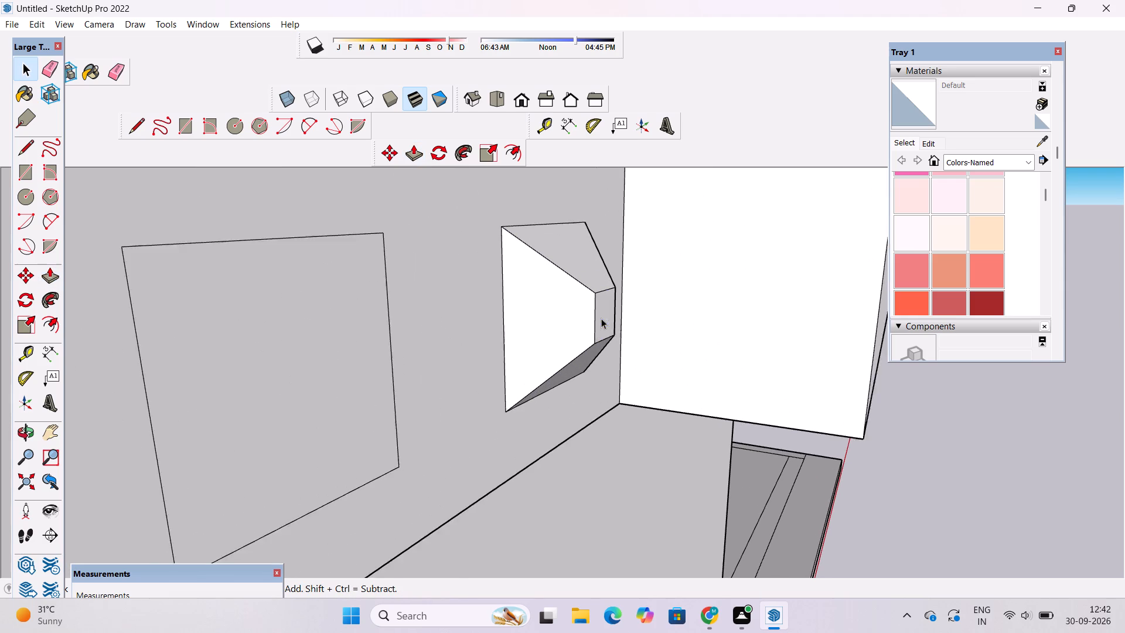
Undo the scaling passes that tapered the raised block nearest the projecting wall.
{"action": "key", "text": "o"}
{"action": "scroll", "coordinate": [607, 292], "scroll_direction": "down", "scroll_amount": 10}
{"action": "left_click_drag", "start_coordinate": [647, 336], "coordinate": [510, 317]}
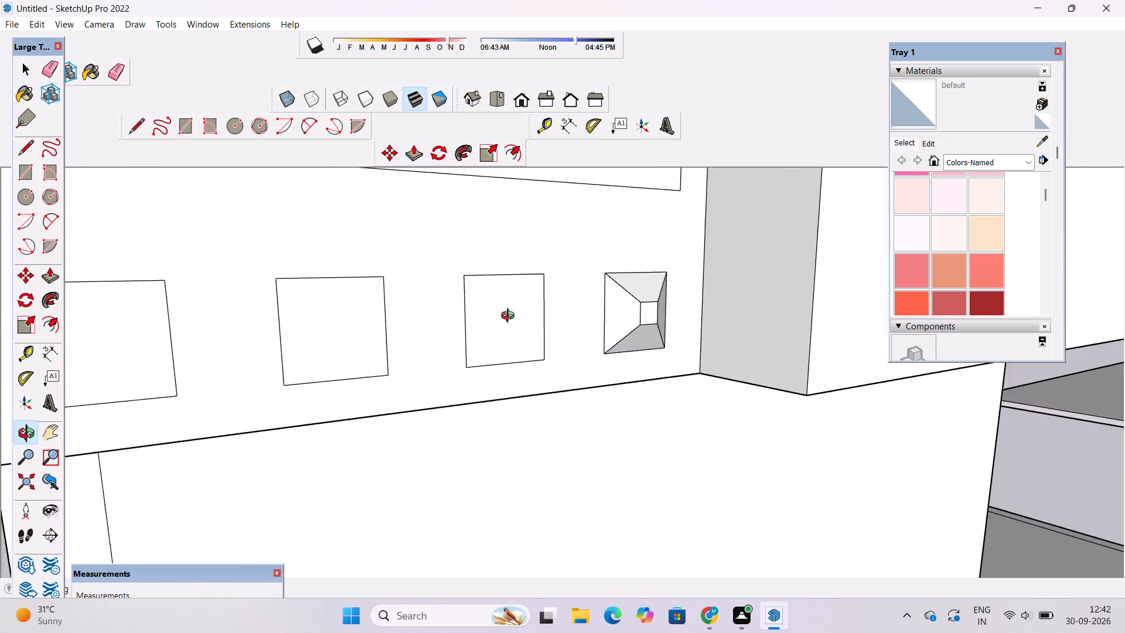
{"action": "scroll", "coordinate": [508, 311], "scroll_direction": "down", "scroll_amount": 6}
{"action": "left_click_drag", "start_coordinate": [592, 330], "coordinate": [479, 258]}
{"action": "scroll", "coordinate": [478, 257], "scroll_direction": "down", "scroll_amount": 5}
{"action": "left_click_drag", "start_coordinate": [517, 288], "coordinate": [581, 352]}
{"action": "scroll", "coordinate": [578, 338], "scroll_direction": "up", "scroll_amount": 7}
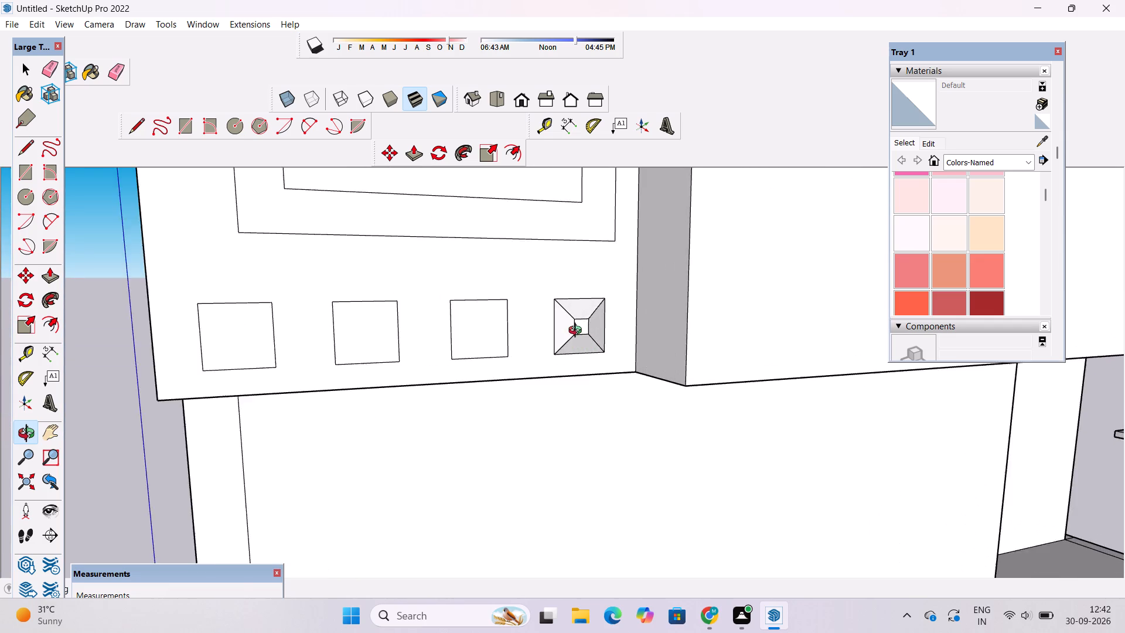
{"action": "scroll", "coordinate": [578, 332], "scroll_direction": "up", "scroll_amount": 3}
{"action": "left_click_drag", "start_coordinate": [586, 329], "coordinate": [501, 316], "text": "shift"}
{"action": "key", "text": "ctrl+z"}
{"action": "key", "text": "ctrl+z"}
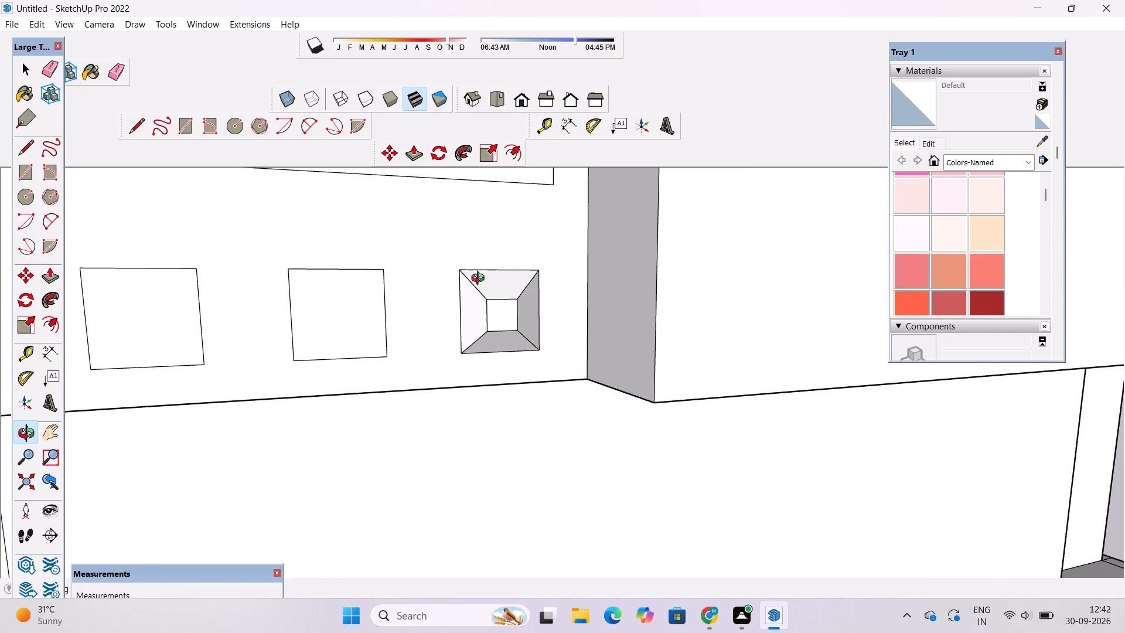
{"action": "key", "text": "ctrl+z"}
{"action": "key", "text": "ctrl+z"}
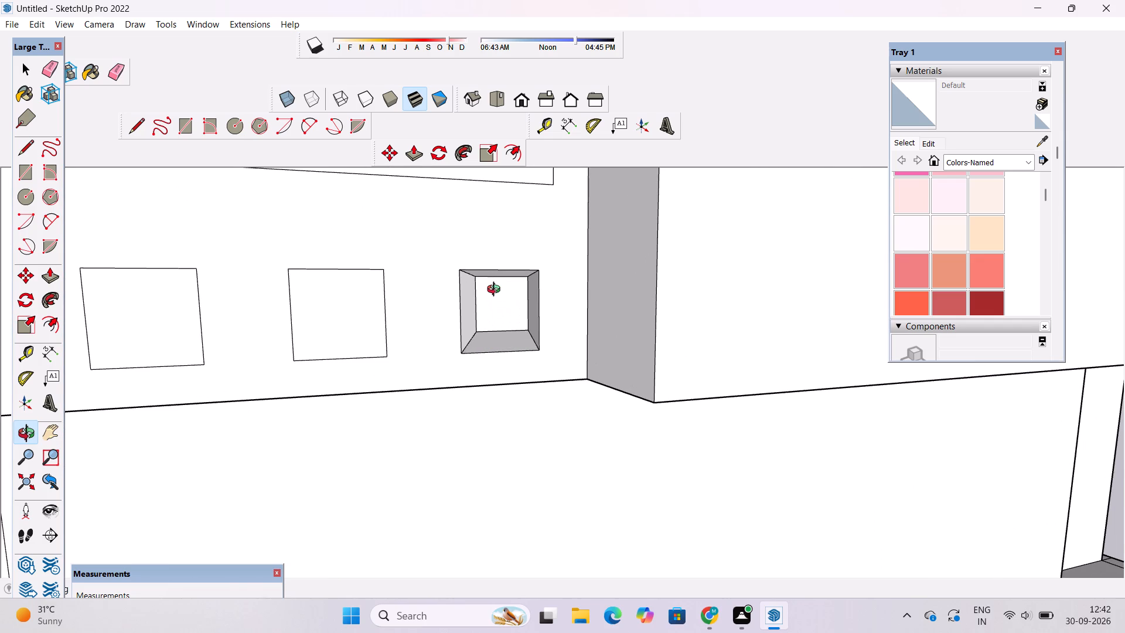
Push/Pull the three remaining flat squares in the row outward by 9" to match the block nearest the projecting wall.
{"action": "scroll", "coordinate": [496, 294], "scroll_direction": "down", "scroll_amount": 2}
{"action": "left_click_drag", "start_coordinate": [490, 297], "coordinate": [529, 329], "text": "shift"}
{"action": "left_click_drag", "start_coordinate": [522, 373], "coordinate": [471, 382]}
{"action": "left_click_drag", "start_coordinate": [444, 356], "coordinate": [444, 375], "text": "shift"}
{"action": "key", "text": "space"}
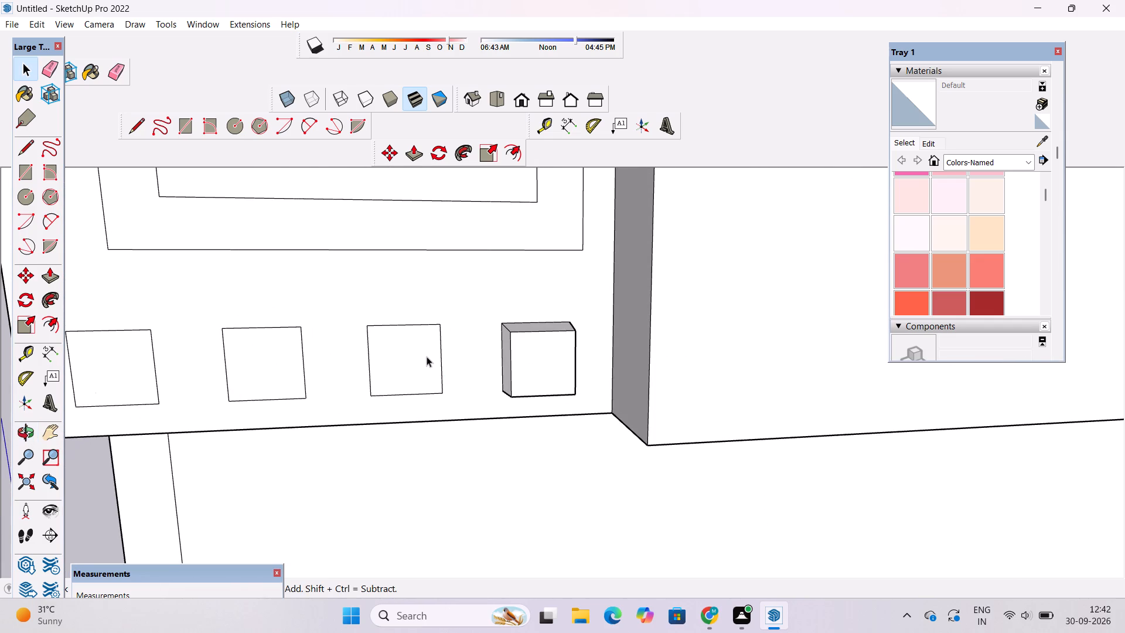
{"action": "left_click", "coordinate": [427, 356]}
{"action": "key", "text": "p"}
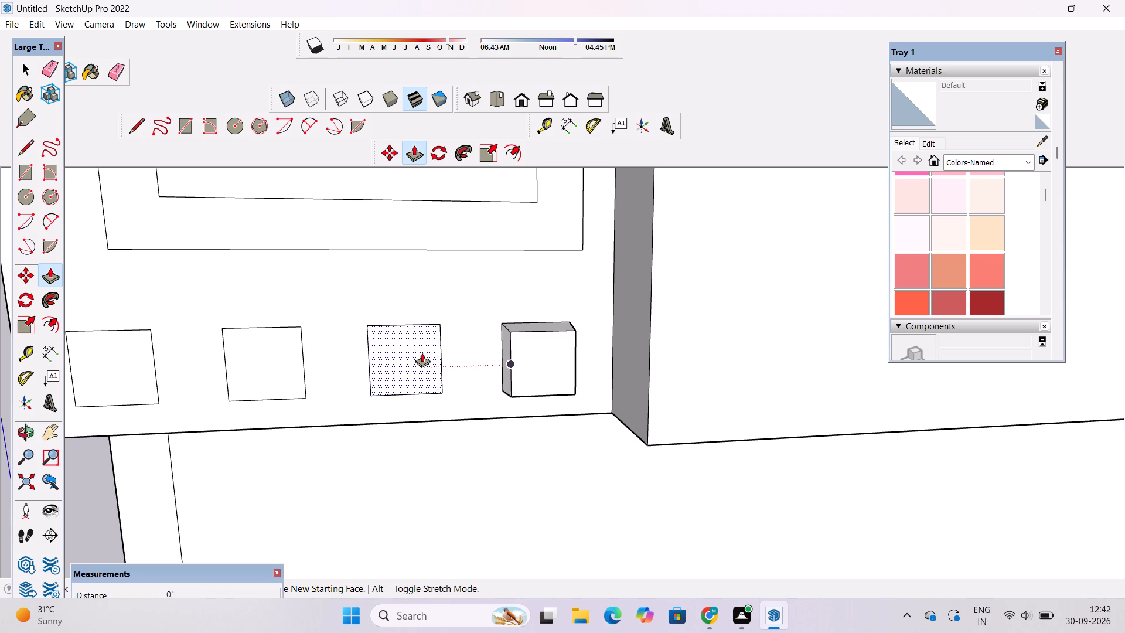
{"action": "left_click", "coordinate": [422, 353]}
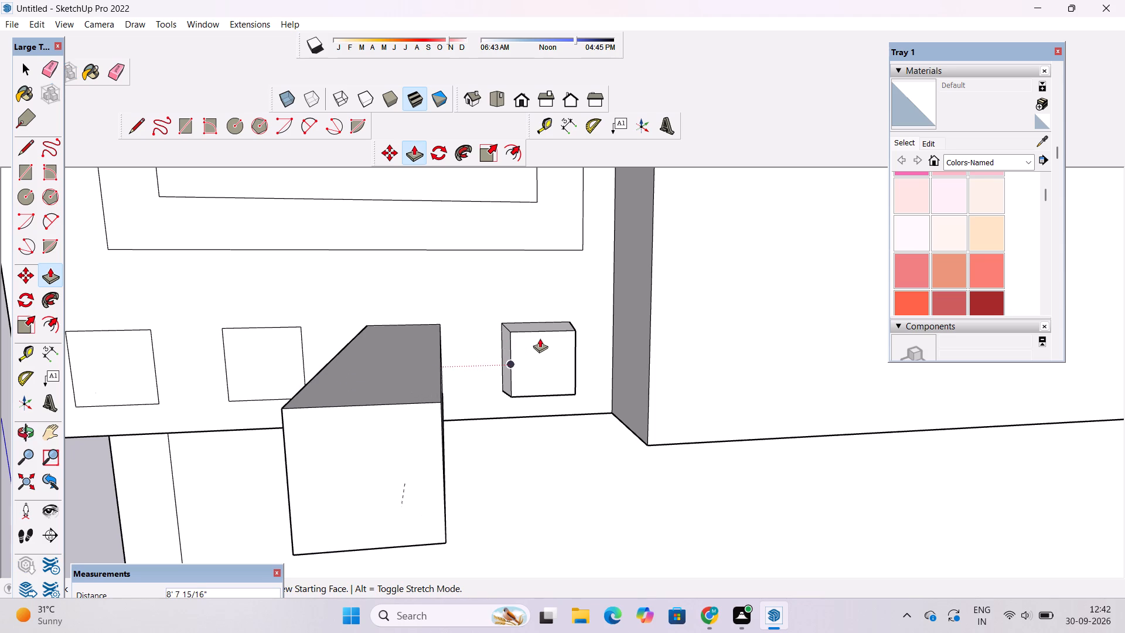
{"action": "left_click", "coordinate": [514, 335]}
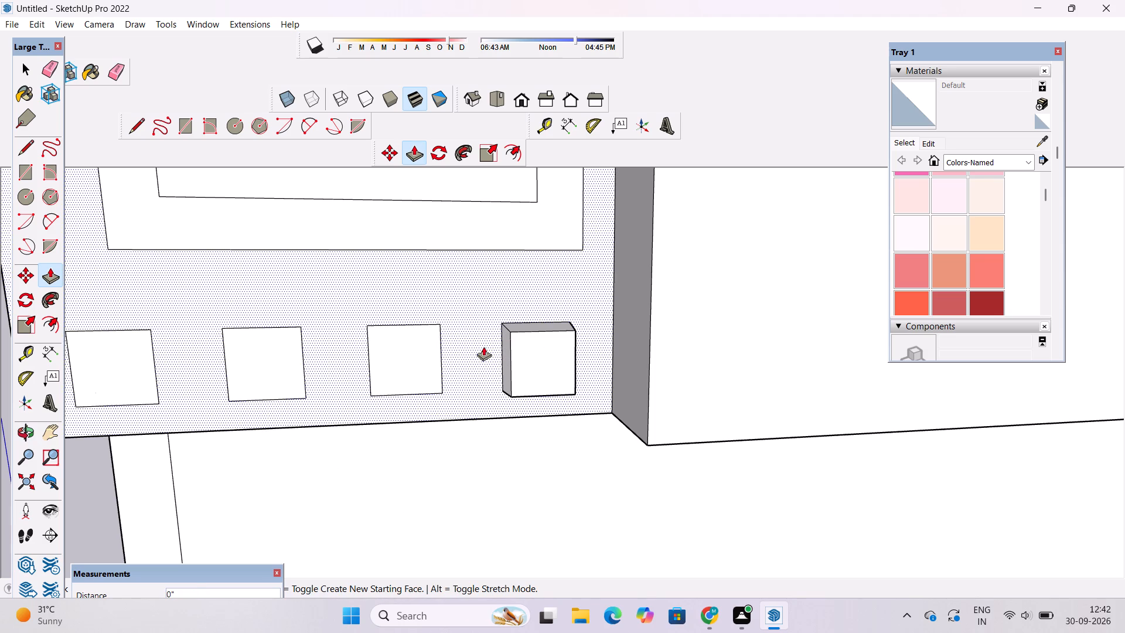
{"action": "left_click", "coordinate": [395, 360]}
{"action": "left_click", "coordinate": [540, 349]}
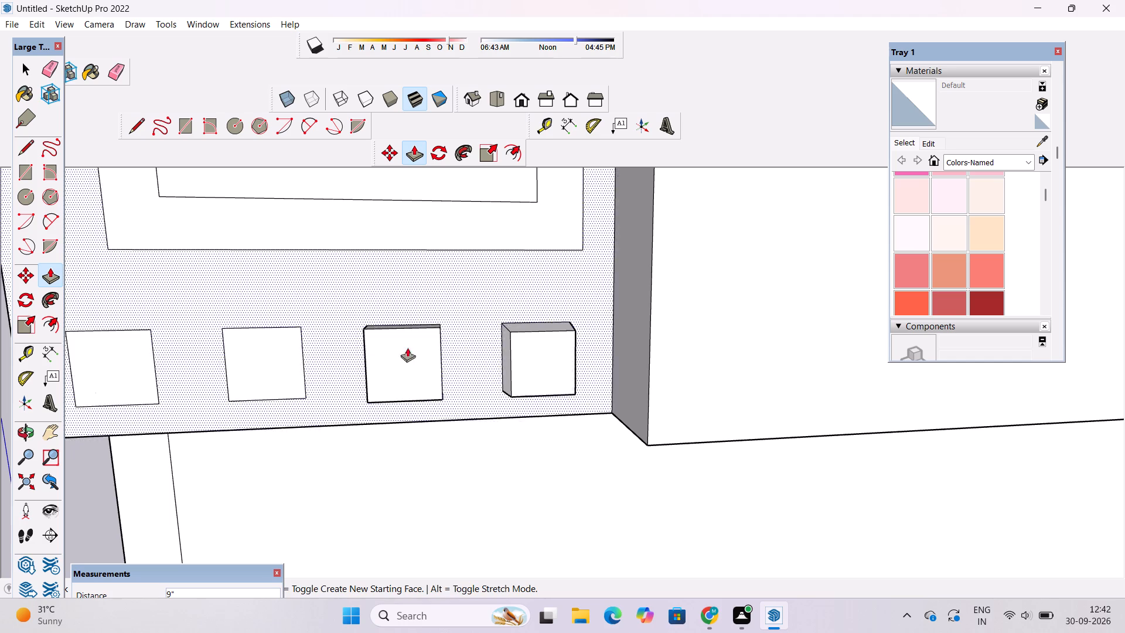
{"action": "left_click", "coordinate": [276, 341]}
{"action": "left_click", "coordinate": [418, 348]}
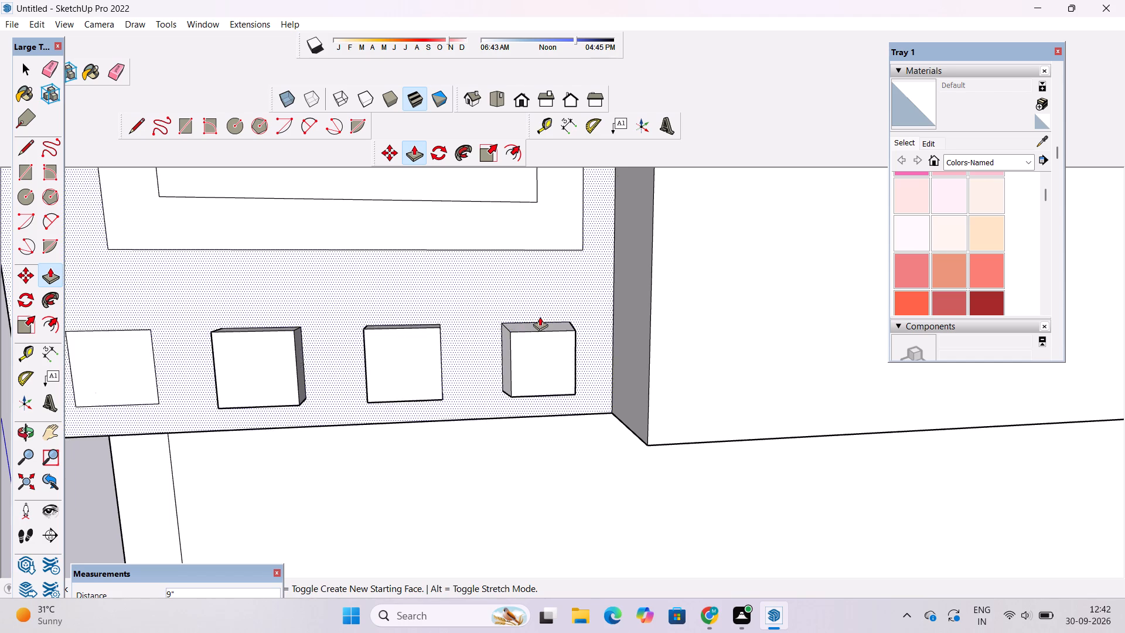
{"action": "scroll", "coordinate": [540, 316], "scroll_direction": "down", "scroll_amount": 4}
{"action": "left_click", "coordinate": [259, 342]}
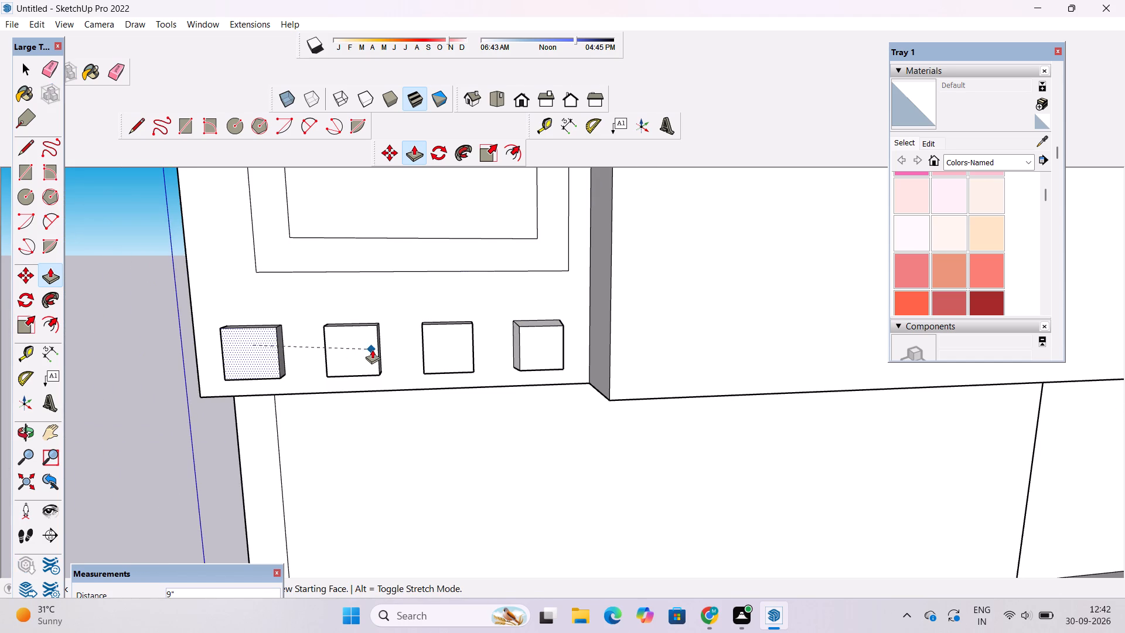
{"action": "left_click", "coordinate": [372, 349]}
Examine the row of four raised blocks and the double-outlined panel above them from several angles.
{"action": "key", "text": "o"}
{"action": "scroll", "coordinate": [373, 349], "scroll_direction": "down", "scroll_amount": 7}
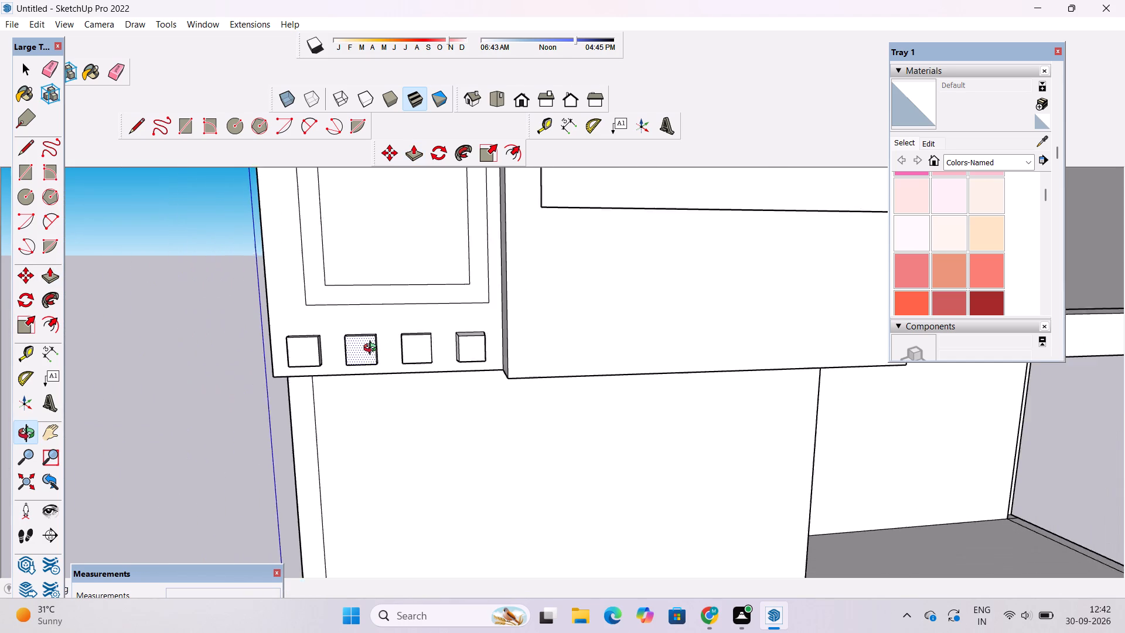
{"action": "scroll", "coordinate": [373, 349], "scroll_direction": "down", "scroll_amount": 1}
{"action": "left_click_drag", "start_coordinate": [373, 346], "coordinate": [364, 396], "text": "shift"}
{"action": "left_click_drag", "start_coordinate": [349, 405], "coordinate": [522, 423]}
{"action": "scroll", "coordinate": [589, 416], "scroll_direction": "up", "scroll_amount": 5}
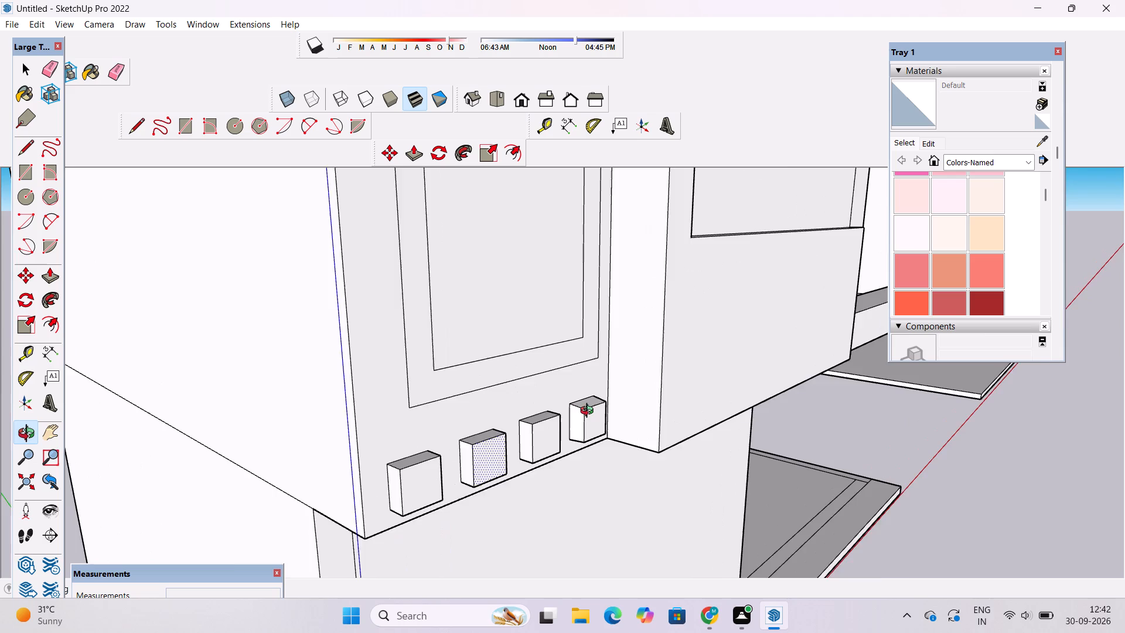
{"action": "scroll", "coordinate": [589, 412], "scroll_direction": "up", "scroll_amount": 4}
{"action": "left_click_drag", "start_coordinate": [590, 412], "coordinate": [529, 310]}
{"action": "scroll", "coordinate": [517, 292], "scroll_direction": "down", "scroll_amount": 8}
{"action": "left_click_drag", "start_coordinate": [544, 329], "coordinate": [511, 466], "text": "shift"}
{"action": "scroll", "coordinate": [493, 403], "scroll_direction": "down", "scroll_amount": 6}
{"action": "left_click_drag", "start_coordinate": [499, 377], "coordinate": [473, 469], "text": "shift"}
{"action": "scroll", "coordinate": [417, 359], "scroll_direction": "up", "scroll_amount": 3}
{"action": "left_click_drag", "start_coordinate": [417, 358], "coordinate": [381, 393]}
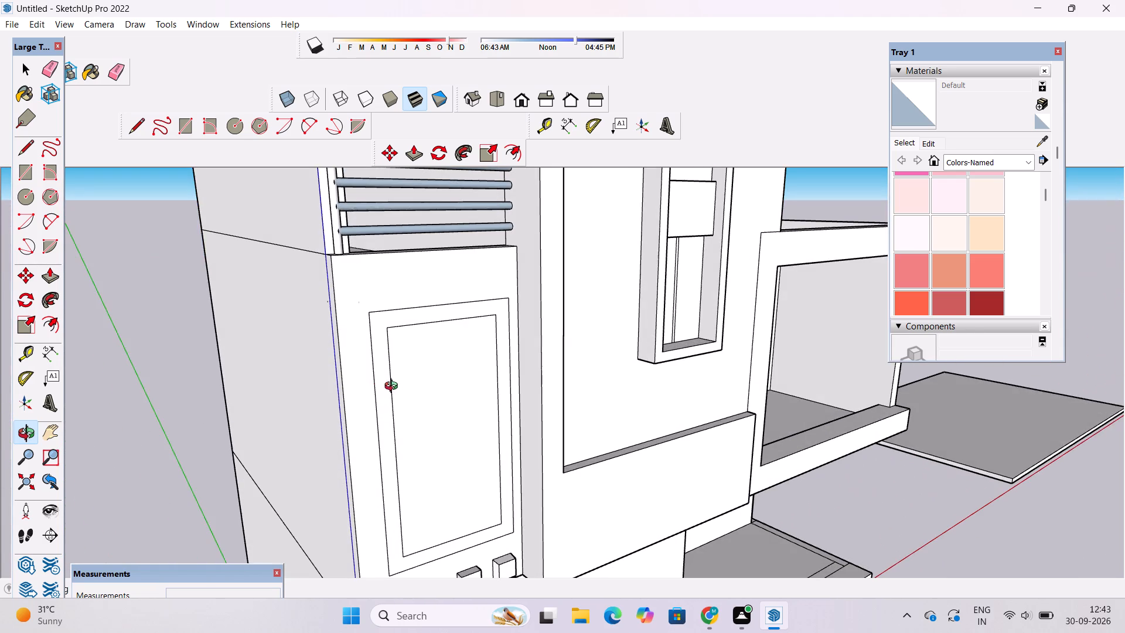
{"action": "left_click_drag", "start_coordinate": [407, 365], "coordinate": [425, 343]}
{"action": "left_click_drag", "start_coordinate": [429, 343], "coordinate": [383, 383], "text": "shift"}
{"action": "scroll", "coordinate": [383, 396], "scroll_direction": "up", "scroll_amount": 5}
{"action": "left_click", "coordinate": [383, 396], "text": "shift"}
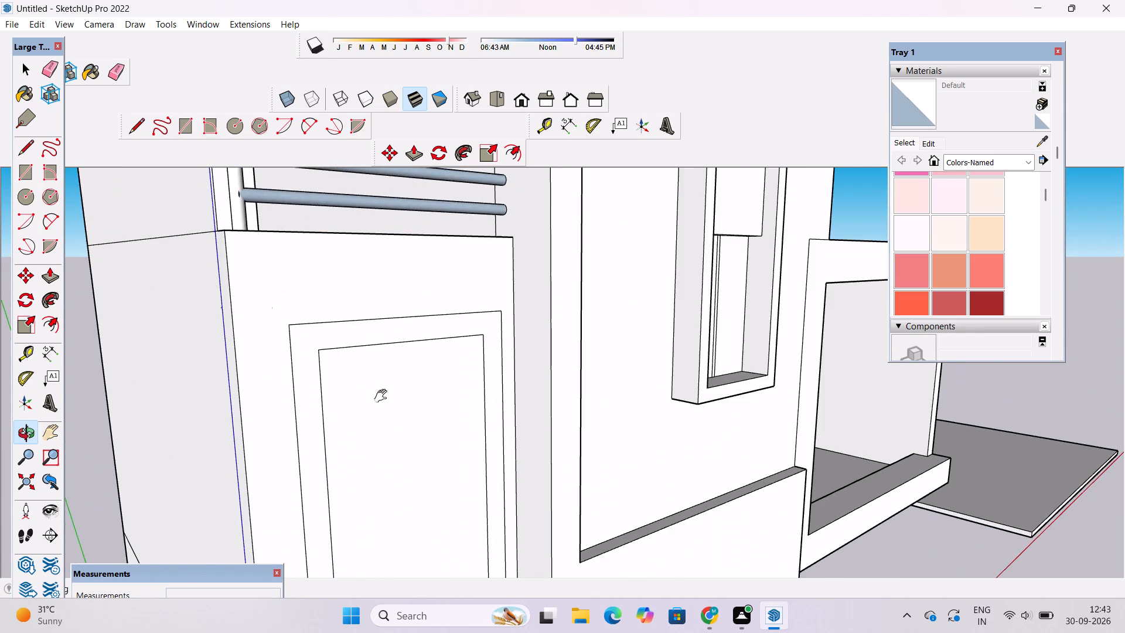
{"action": "left_click_drag", "start_coordinate": [380, 394], "coordinate": [309, 367]}
{"action": "scroll", "coordinate": [300, 363], "scroll_direction": "down", "scroll_amount": 4}
{"action": "left_click_drag", "start_coordinate": [319, 378], "coordinate": [303, 351]}
{"action": "left_click_drag", "start_coordinate": [310, 372], "coordinate": [314, 310], "text": "shift"}
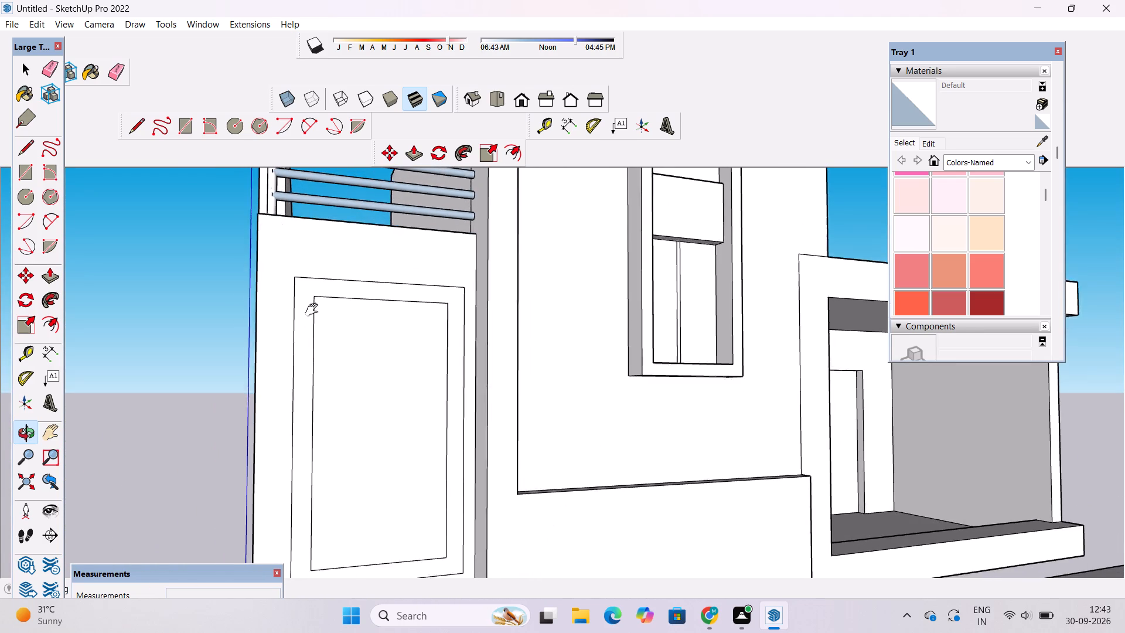
{"action": "left_click_drag", "start_coordinate": [314, 310], "coordinate": [314, 309], "text": "shift"}
{"action": "left_click_drag", "start_coordinate": [325, 328], "coordinate": [325, 366]}
{"action": "scroll", "coordinate": [325, 366], "scroll_direction": "up", "scroll_amount": 2}
{"action": "left_click_drag", "start_coordinate": [325, 366], "coordinate": [318, 332]}
{"action": "left_click_drag", "start_coordinate": [318, 331], "coordinate": [298, 334]}
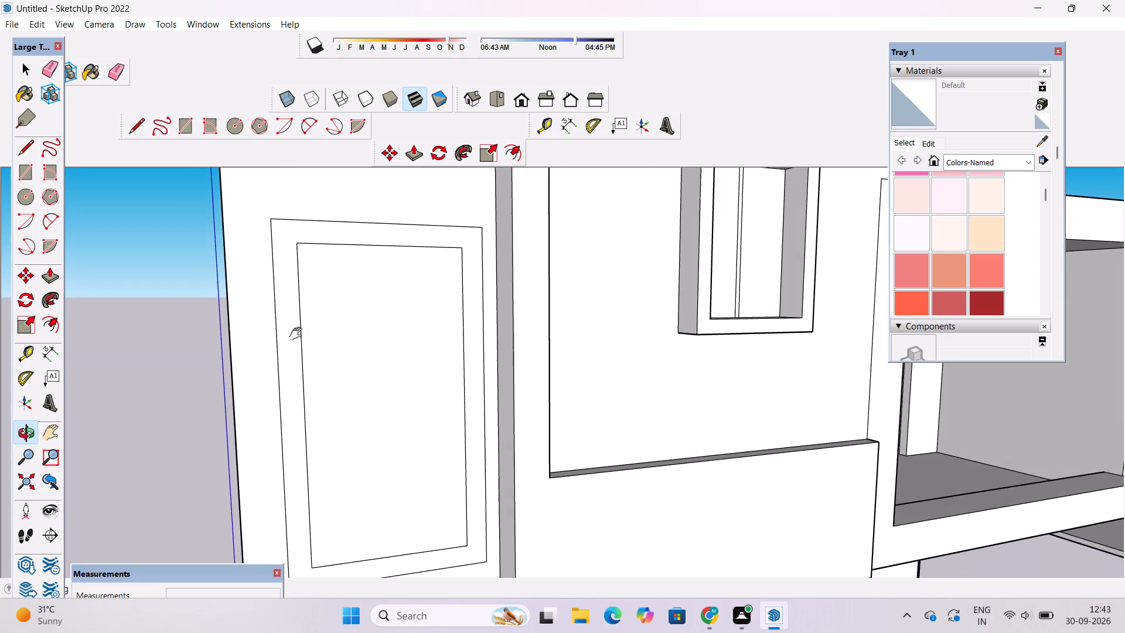
{"action": "left_click_drag", "start_coordinate": [298, 334], "coordinate": [274, 342]}
{"action": "scroll", "coordinate": [274, 342], "scroll_direction": "down", "scroll_amount": 4}
Erase all four edges of the inner rectangle within the upper-floor wall panel, keeping the outer outline.
{"action": "key", "text": "space"}
{"action": "key", "text": "e"}
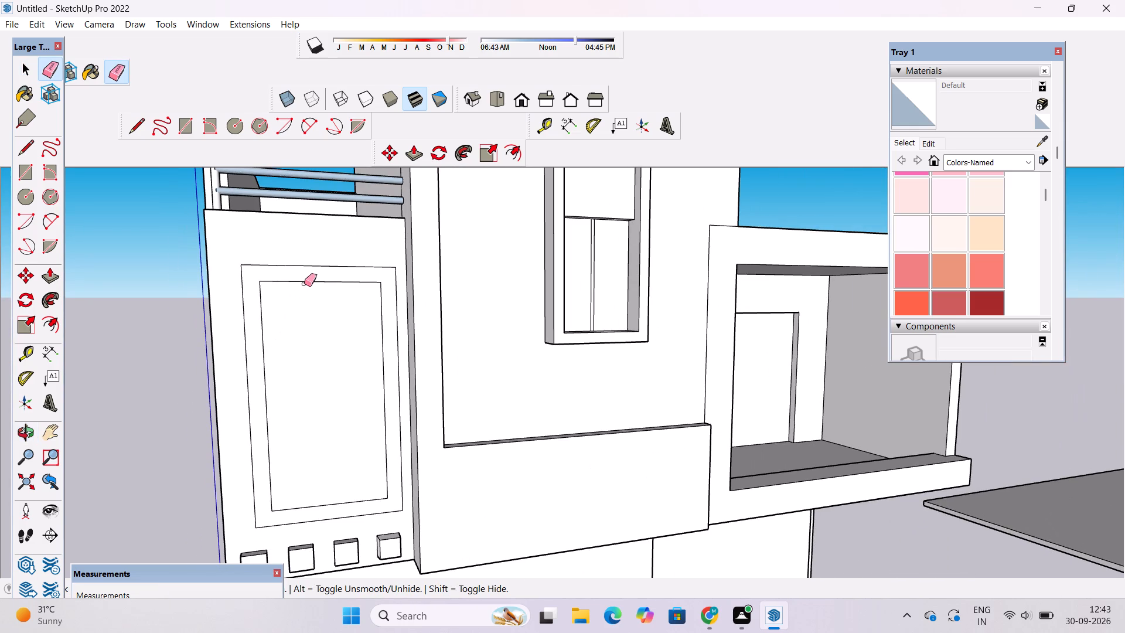
{"action": "left_click", "coordinate": [304, 284]}
{"action": "left_click_drag", "start_coordinate": [316, 275], "coordinate": [316, 281]}
{"action": "left_click_drag", "start_coordinate": [287, 303], "coordinate": [268, 342]}
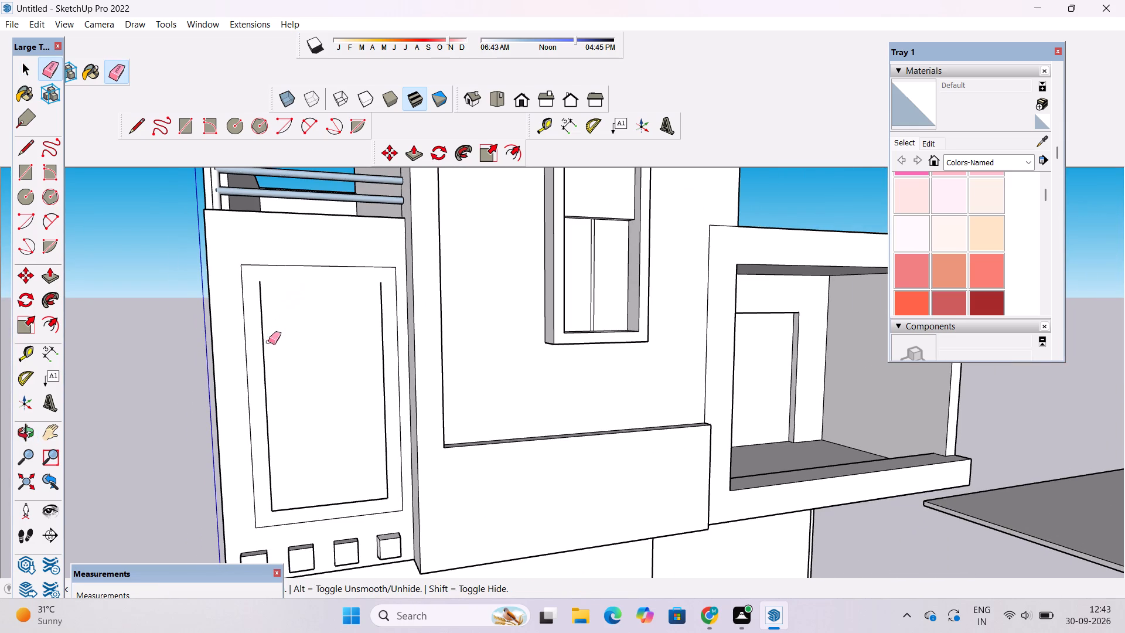
{"action": "left_click_drag", "start_coordinate": [268, 342], "coordinate": [262, 386]}
{"action": "left_click_drag", "start_coordinate": [384, 325], "coordinate": [380, 354]}
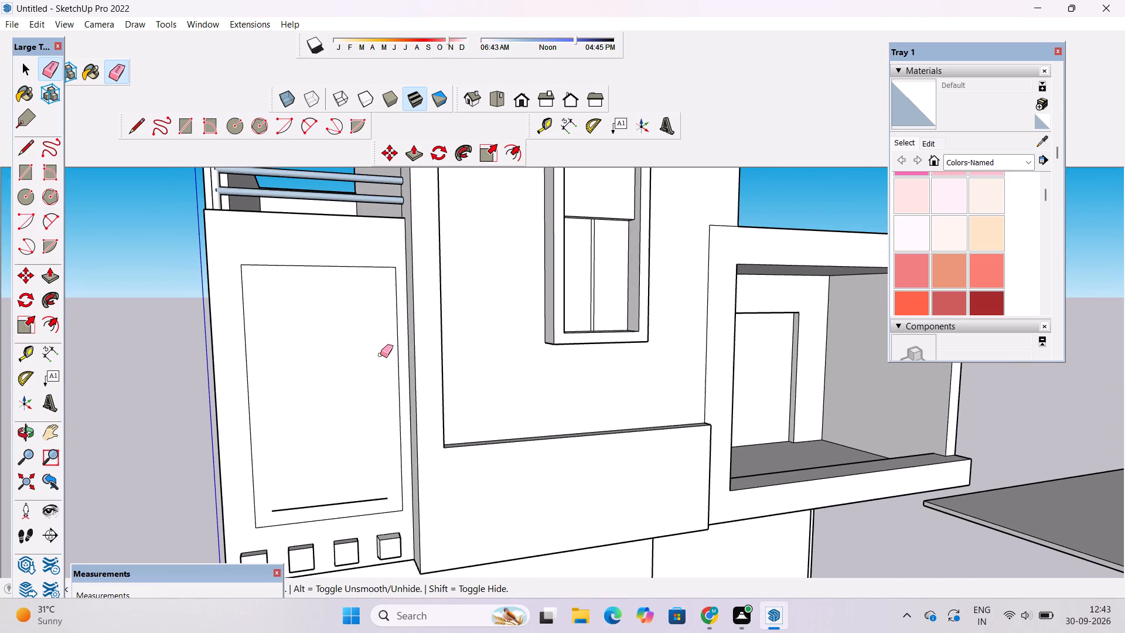
{"action": "left_click_drag", "start_coordinate": [388, 422], "coordinate": [366, 494]}
Offset the panel's outer outline inward by about 7 13/16" to form a narrower frame border.
{"action": "key", "text": "o"}
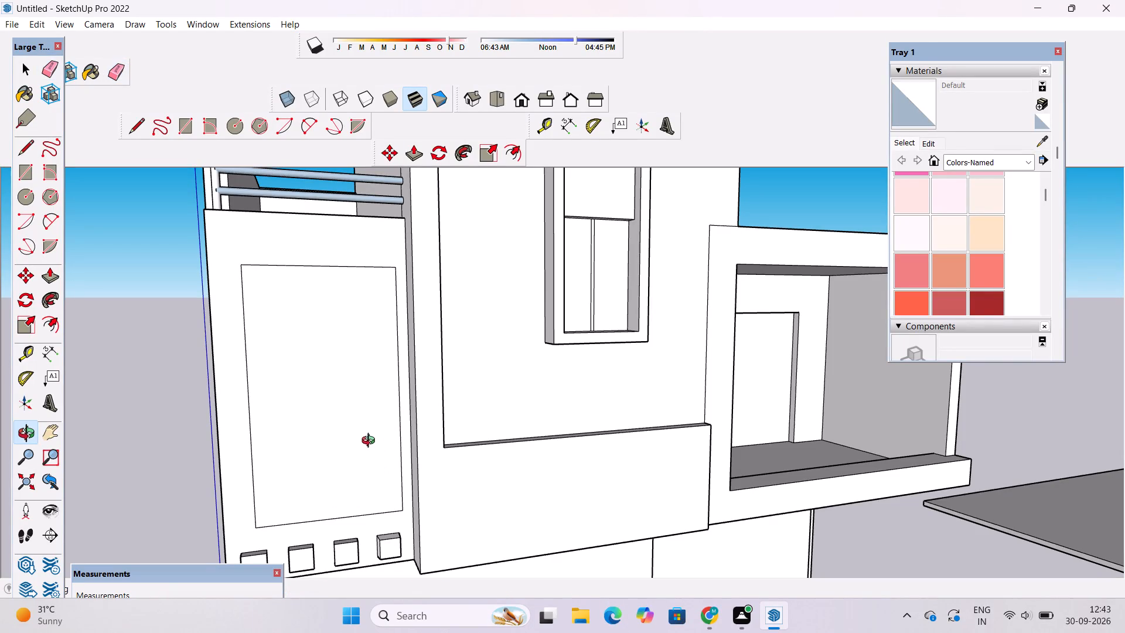
{"action": "key", "text": "f"}
{"action": "left_click", "coordinate": [303, 269]}
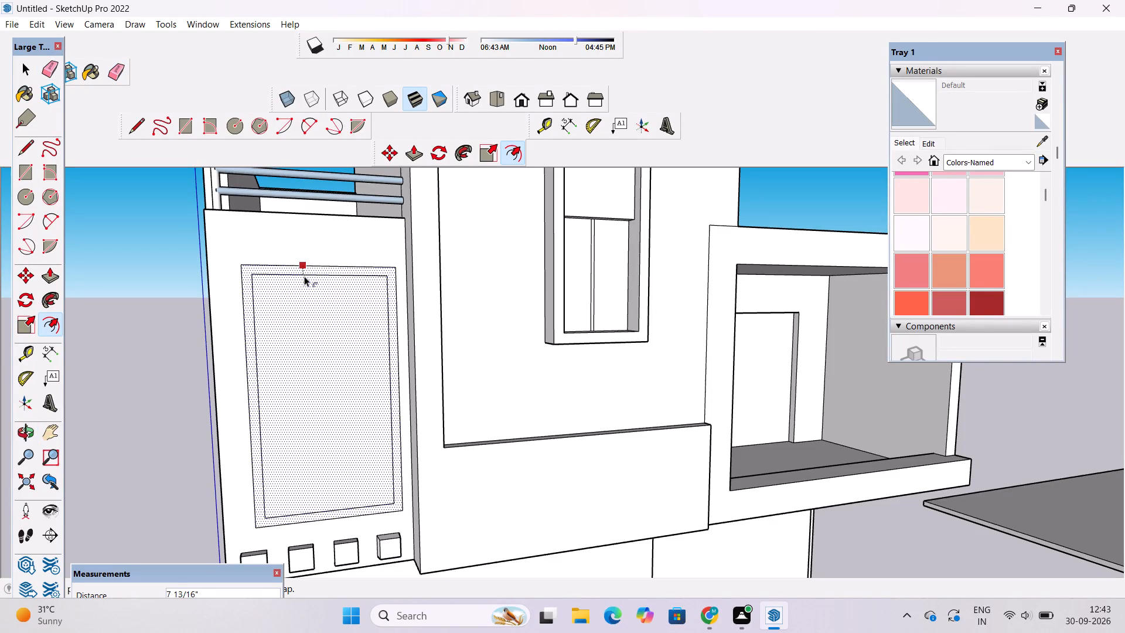
{"action": "left_click", "coordinate": [304, 276]}
{"action": "key", "text": "space"}
Push/Pull the narrow frame strip around the wall panel outward by 6".
{"action": "scroll", "coordinate": [282, 275], "scroll_direction": "up", "scroll_amount": 4}
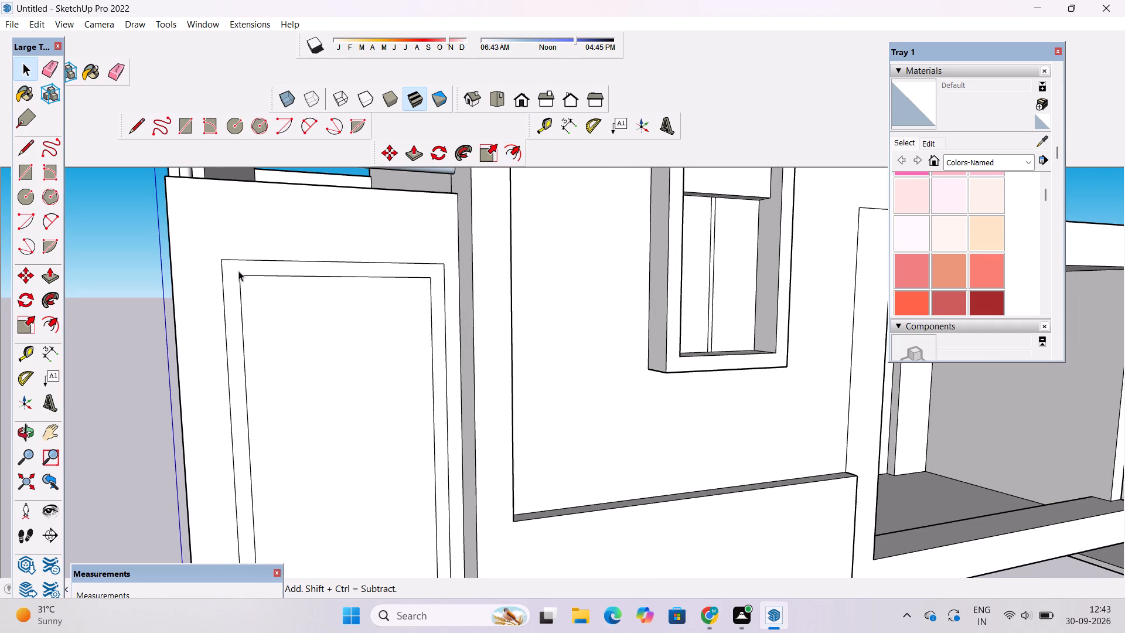
{"action": "left_click", "coordinate": [233, 270]}
{"action": "key", "text": "p"}
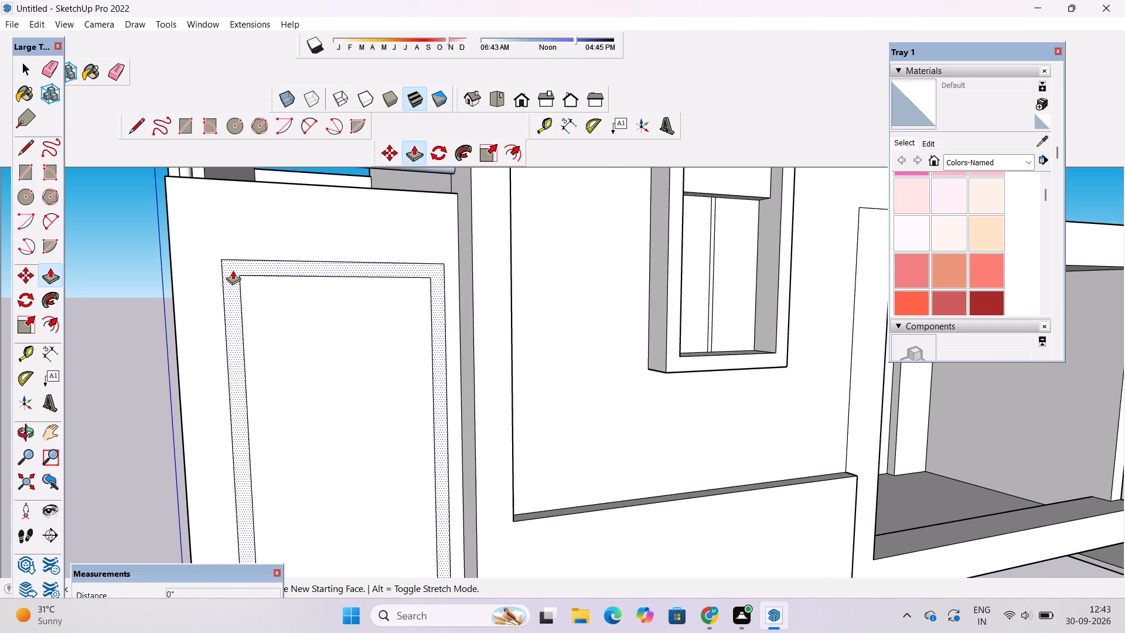
{"action": "left_click", "coordinate": [233, 270]}
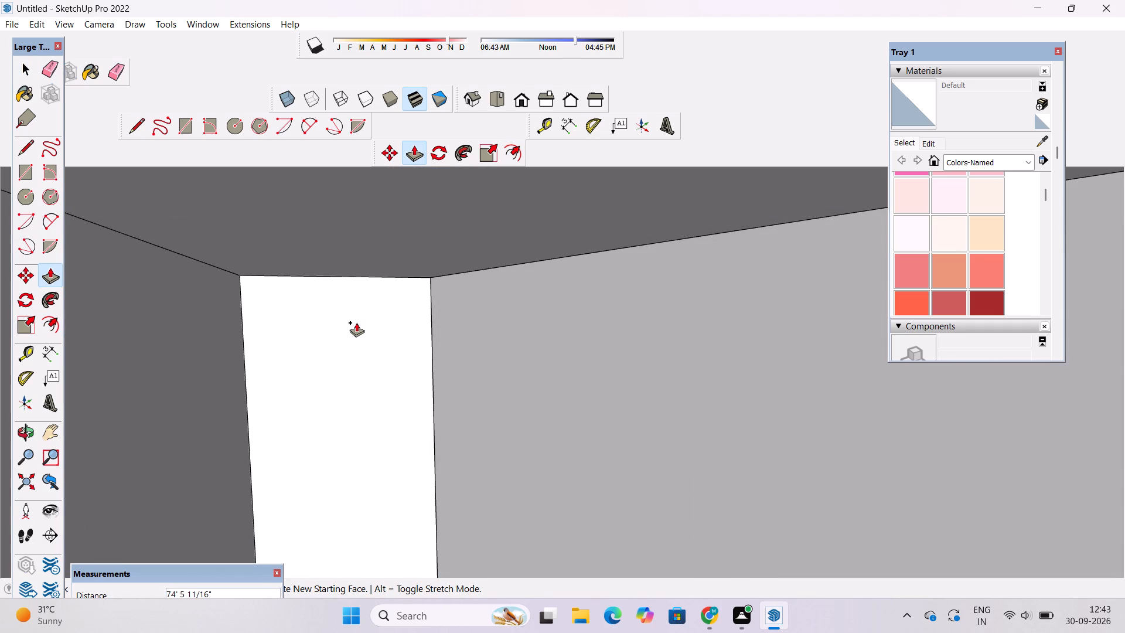
{"action": "type", "text": "6\""}
{"action": "key", "text": "Return"}
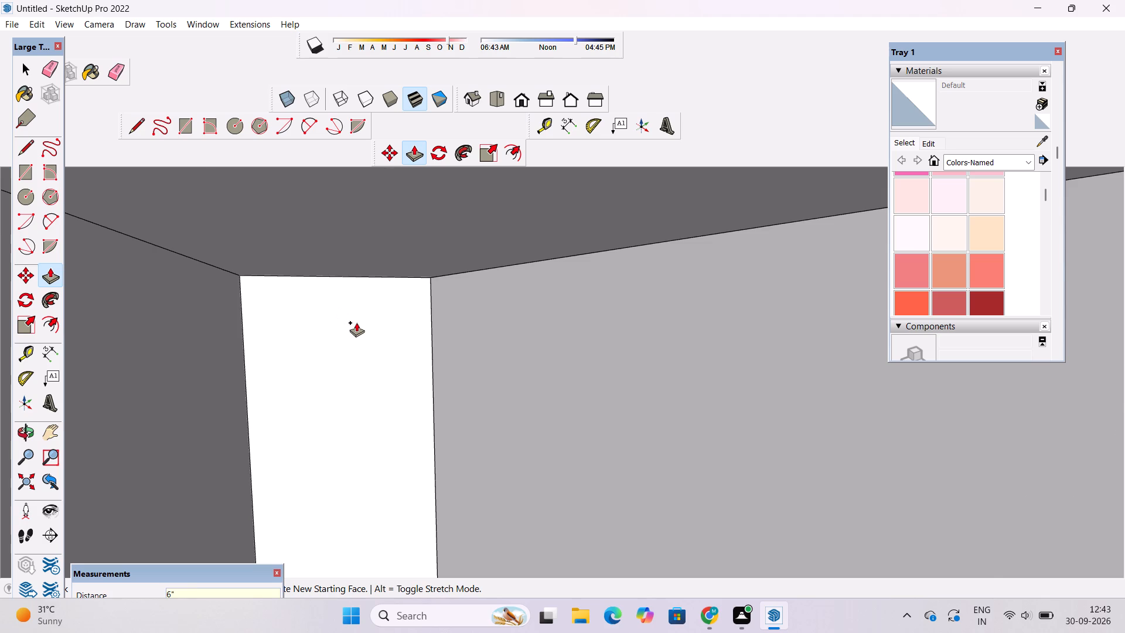
Examine the raised panel frame and the row of blocks from the side, below and the front.
{"action": "key", "text": "o"}
{"action": "scroll", "coordinate": [364, 340], "scroll_direction": "down", "scroll_amount": 10}
{"action": "left_click_drag", "start_coordinate": [352, 383], "coordinate": [503, 435]}
{"action": "scroll", "coordinate": [411, 472], "scroll_direction": "up", "scroll_amount": 3}
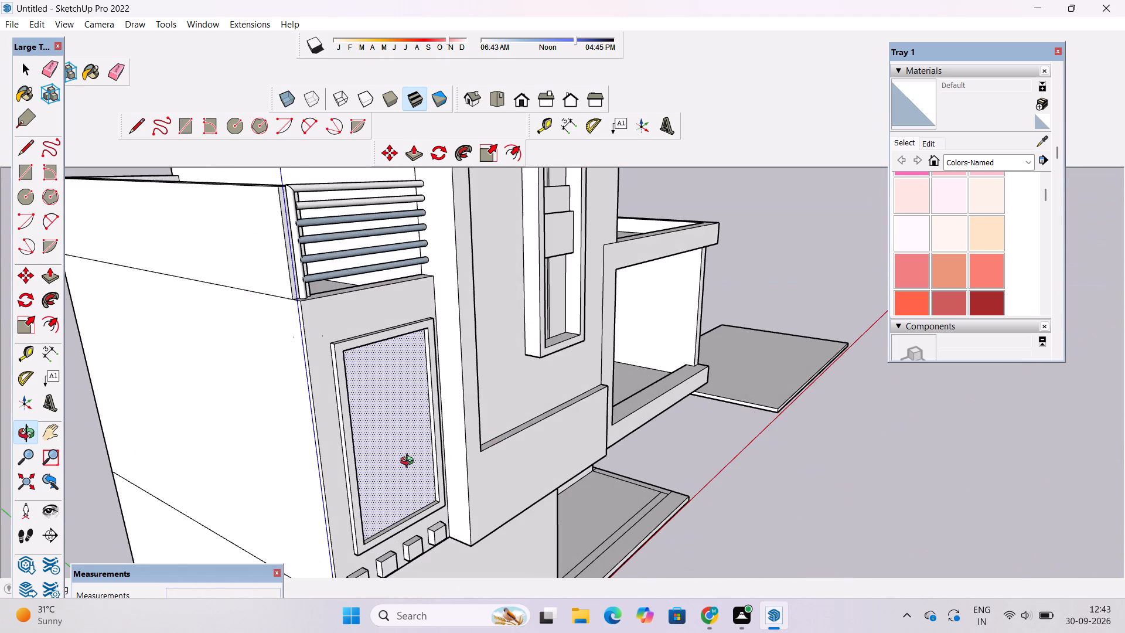
{"action": "left_click_drag", "start_coordinate": [408, 461], "coordinate": [390, 314], "text": "shift"}
{"action": "scroll", "coordinate": [387, 300], "scroll_direction": "down", "scroll_amount": 4}
{"action": "left_click_drag", "start_coordinate": [407, 342], "coordinate": [333, 288]}
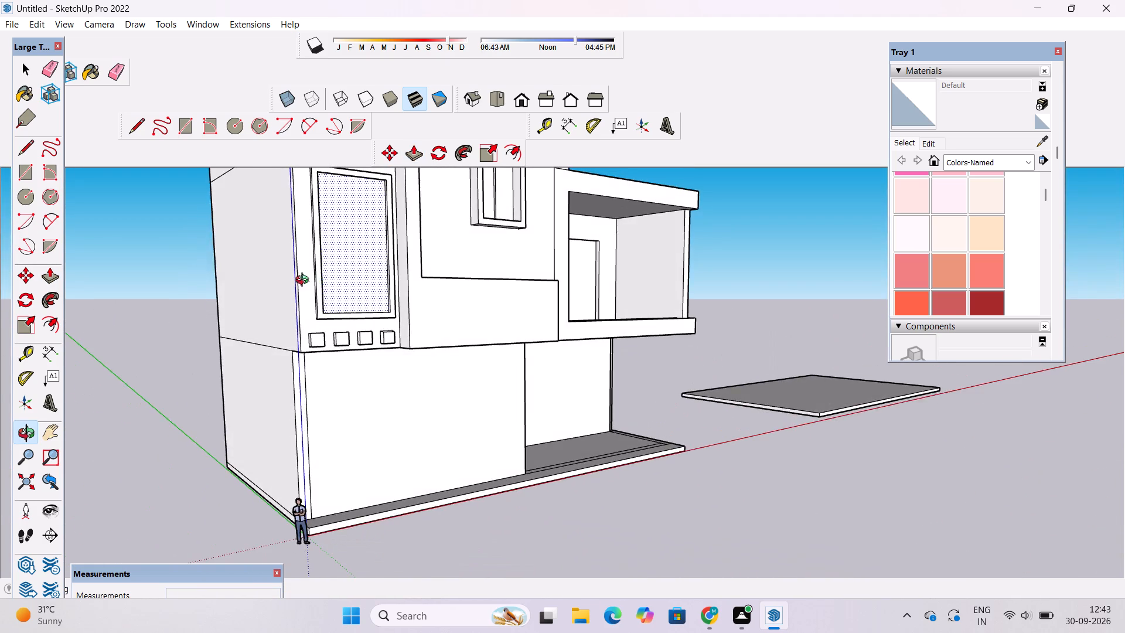
{"action": "scroll", "coordinate": [305, 281], "scroll_direction": "up", "scroll_amount": 3}
{"action": "left_click_drag", "start_coordinate": [332, 267], "coordinate": [336, 384], "text": "shift"}
{"action": "left_click_drag", "start_coordinate": [403, 387], "coordinate": [275, 353]}
{"action": "scroll", "coordinate": [265, 337], "scroll_direction": "down", "scroll_amount": 3}
{"action": "left_click_drag", "start_coordinate": [352, 336], "coordinate": [305, 356], "text": "shift"}
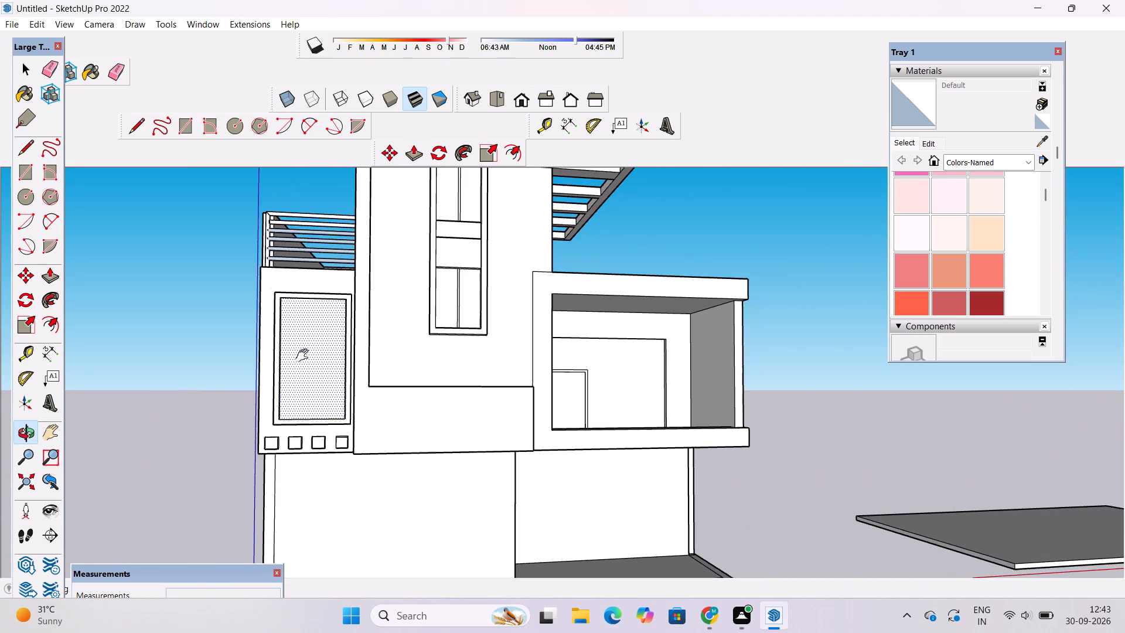
Examine the projecting balcony box, its flat roof and the surrounding parapet from the front, above and the side.
{"action": "scroll", "coordinate": [336, 307], "scroll_direction": "down", "scroll_amount": 5}
{"action": "scroll", "coordinate": [337, 305], "scroll_direction": "up", "scroll_amount": 4}
{"action": "scroll", "coordinate": [337, 305], "scroll_direction": "down", "scroll_amount": 3}
{"action": "left_click_drag", "start_coordinate": [397, 265], "coordinate": [369, 406], "text": "shift"}
{"action": "scroll", "coordinate": [407, 385], "scroll_direction": "up", "scroll_amount": 2}
{"action": "left_click_drag", "start_coordinate": [439, 392], "coordinate": [304, 275], "text": "shift"}
{"action": "left_click_drag", "start_coordinate": [397, 324], "coordinate": [407, 454]}
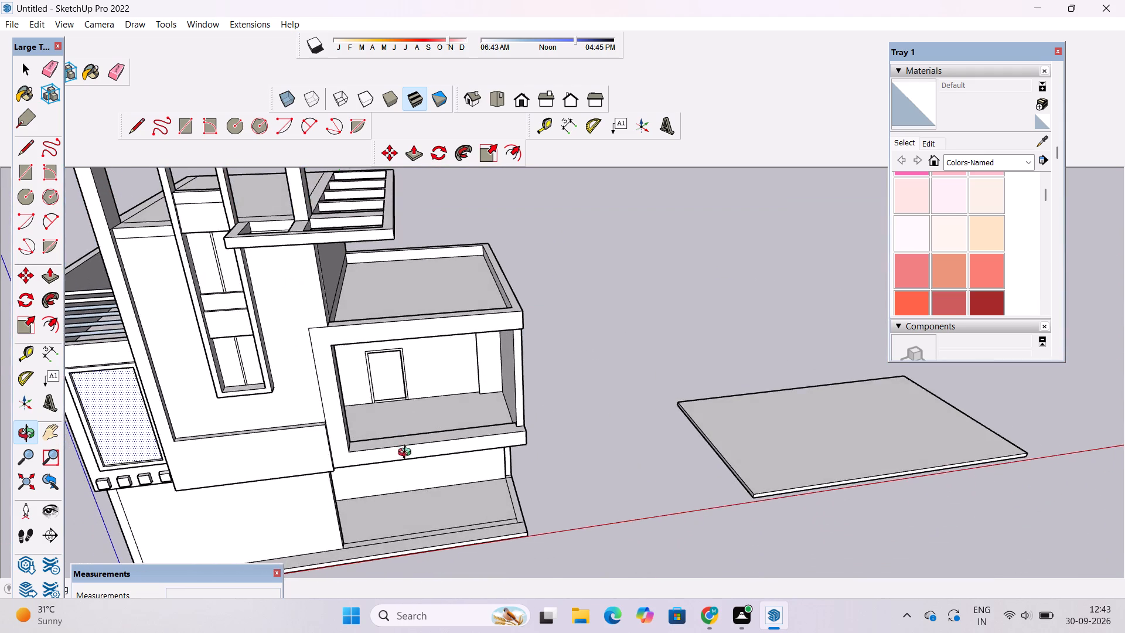
{"action": "left_click_drag", "start_coordinate": [407, 454], "coordinate": [407, 448]}
{"action": "scroll", "coordinate": [392, 353], "scroll_direction": "up", "scroll_amount": 8}
{"action": "left_click_drag", "start_coordinate": [417, 318], "coordinate": [405, 323]}
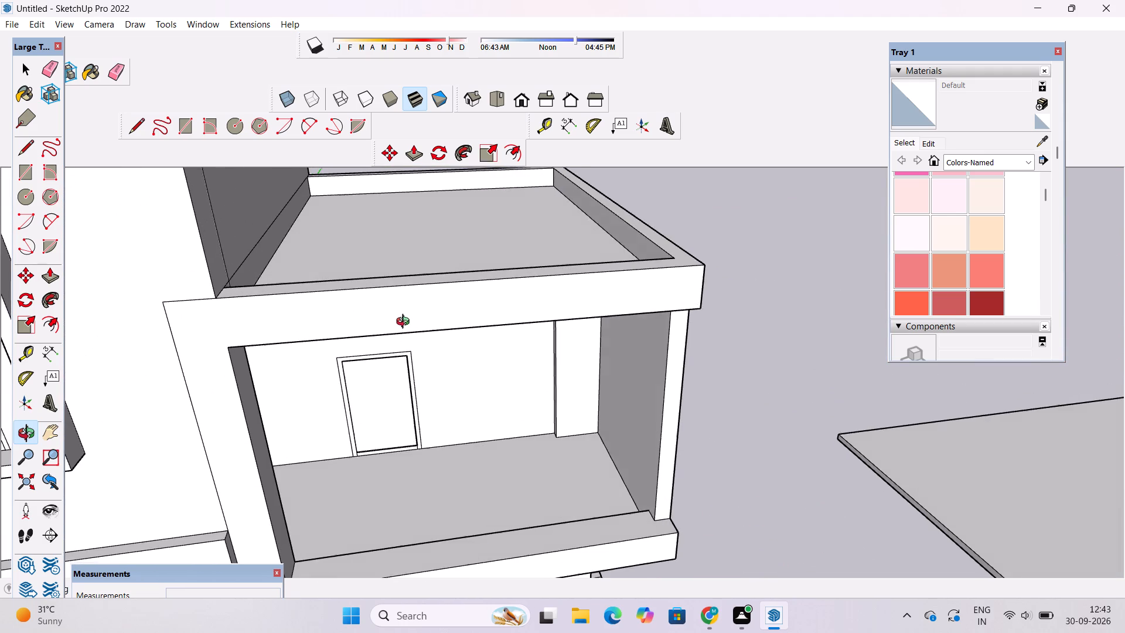
{"action": "left_click_drag", "start_coordinate": [405, 323], "coordinate": [354, 328]}
{"action": "scroll", "coordinate": [346, 324], "scroll_direction": "up", "scroll_amount": 1}
{"action": "left_click_drag", "start_coordinate": [346, 318], "coordinate": [298, 365], "text": "shift"}
{"action": "scroll", "coordinate": [295, 356], "scroll_direction": "down", "scroll_amount": 3}
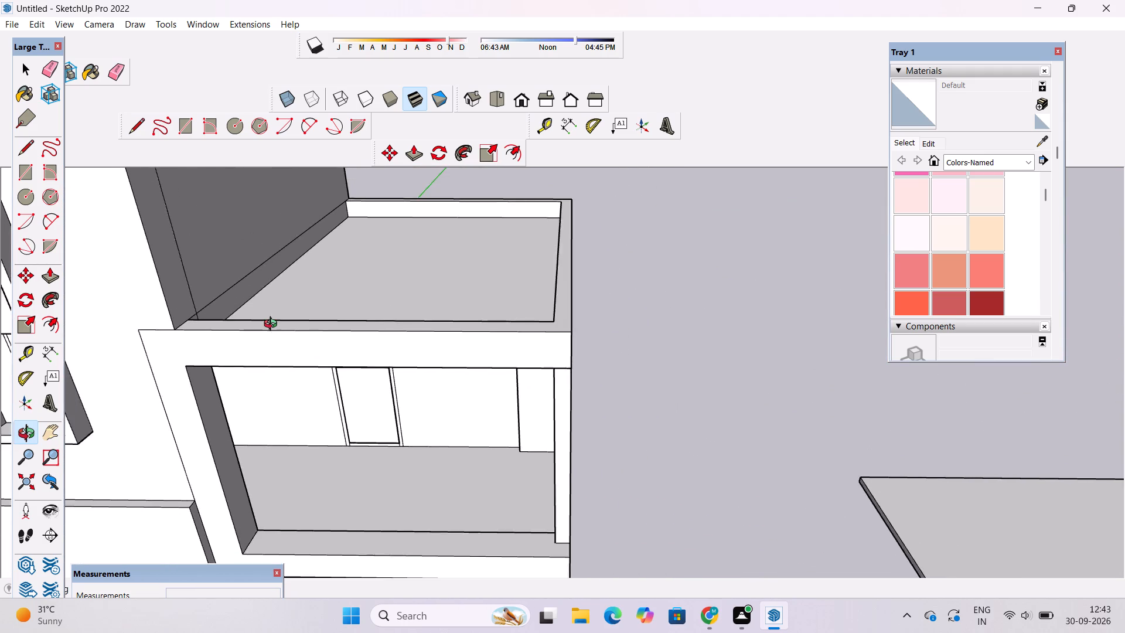
{"action": "scroll", "coordinate": [273, 325], "scroll_direction": "up", "scroll_amount": 4}
{"action": "left_click_drag", "start_coordinate": [358, 304], "coordinate": [229, 300]}
{"action": "left_click_drag", "start_coordinate": [224, 285], "coordinate": [262, 432], "text": "shift"}
{"action": "left_click_drag", "start_coordinate": [386, 358], "coordinate": [243, 338]}
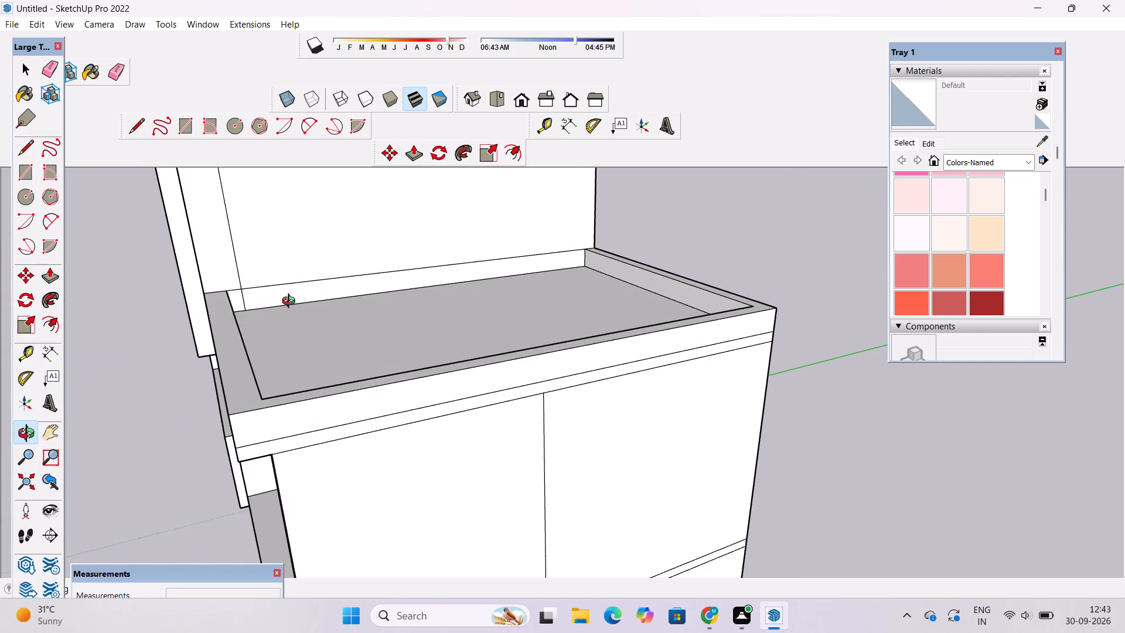
Erase the leftover vertical and horizontal edges on the wall rising behind the balcony box's flat roof, just above the roof surface.
{"action": "left_click_drag", "start_coordinate": [291, 302], "coordinate": [233, 357]}
{"action": "scroll", "coordinate": [253, 321], "scroll_direction": "up", "scroll_amount": 4}
{"action": "left_click_drag", "start_coordinate": [257, 324], "coordinate": [272, 382], "text": "shift"}
{"action": "scroll", "coordinate": [273, 383], "scroll_direction": "up", "scroll_amount": 2}
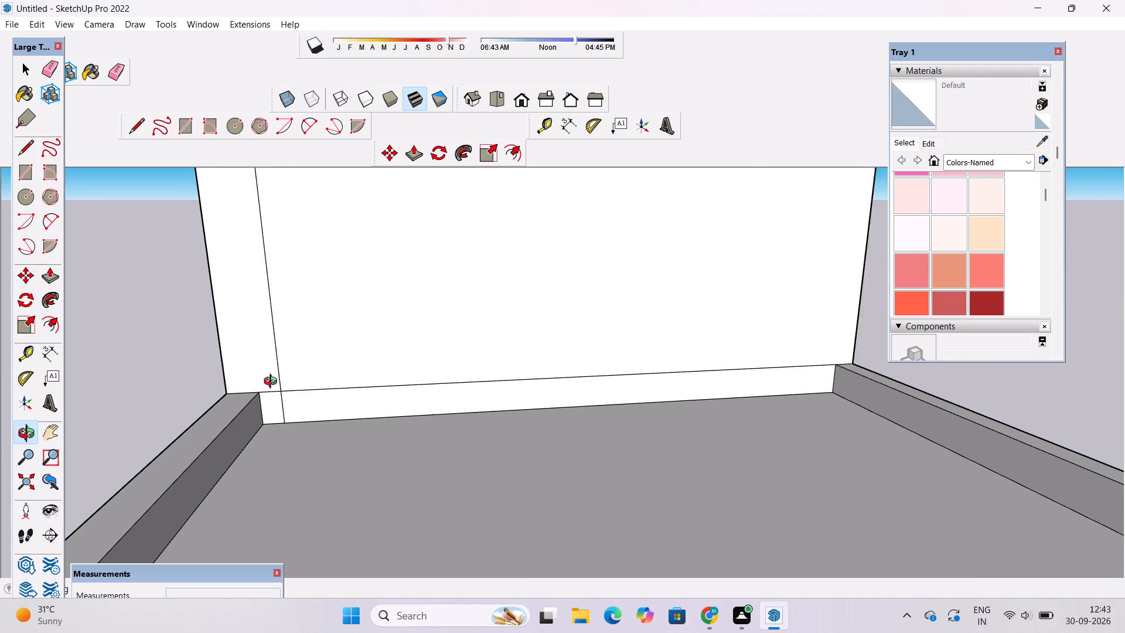
{"action": "scroll", "coordinate": [273, 383], "scroll_direction": "up", "scroll_amount": 1}
{"action": "key", "text": "e"}
{"action": "left_click_drag", "start_coordinate": [282, 345], "coordinate": [279, 399]}
{"action": "left_click_drag", "start_coordinate": [299, 384], "coordinate": [277, 409]}
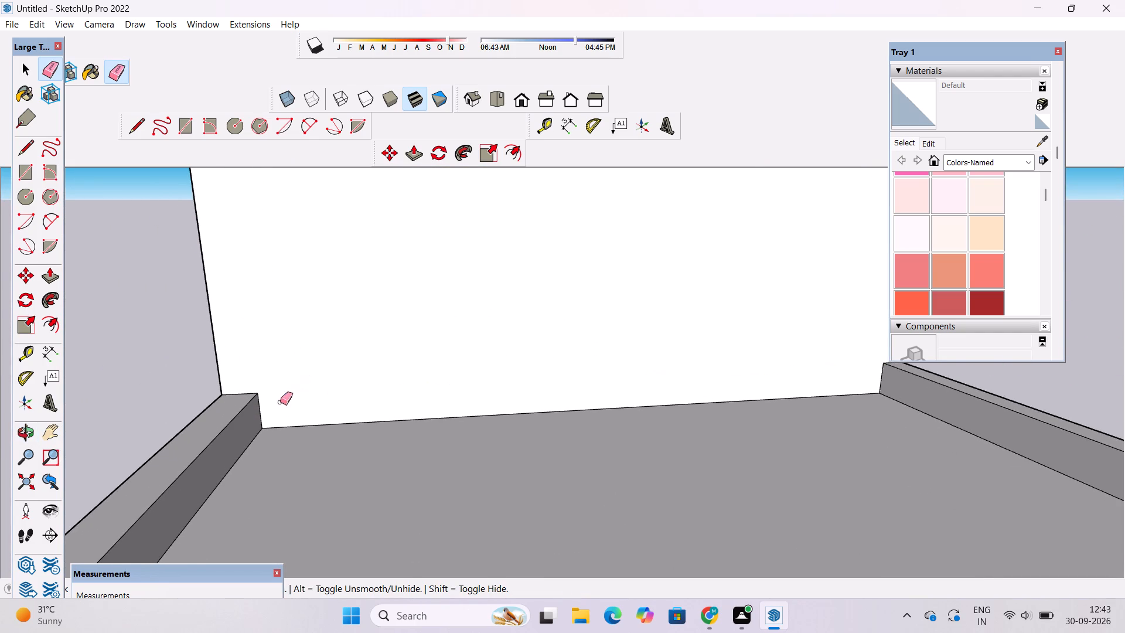
{"action": "scroll", "coordinate": [281, 367], "scroll_direction": "down", "scroll_amount": 6}
{"action": "scroll", "coordinate": [630, 349], "scroll_direction": "down", "scroll_amount": 4}
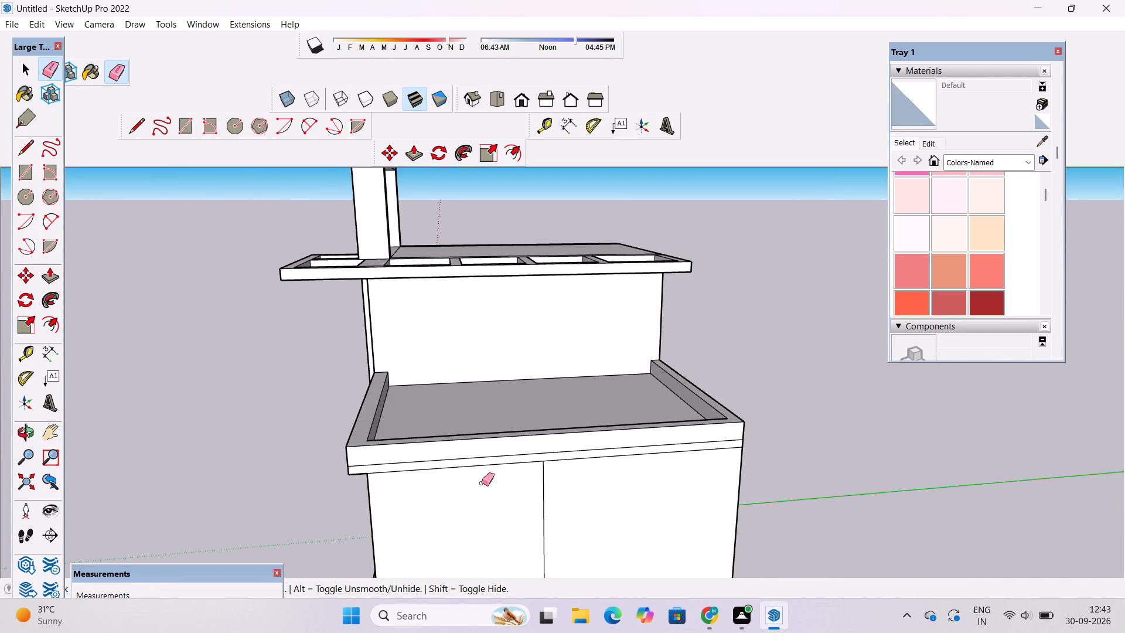
Erase the horizontal parapet lines and the vertical seam on the outer side face of the balcony box.
{"action": "scroll", "coordinate": [473, 452], "scroll_direction": "up", "scroll_amount": 4}
{"action": "left_click_drag", "start_coordinate": [481, 451], "coordinate": [488, 491]}
{"action": "scroll", "coordinate": [521, 453], "scroll_direction": "up", "scroll_amount": 4}
{"action": "left_click_drag", "start_coordinate": [522, 448], "coordinate": [523, 460]}
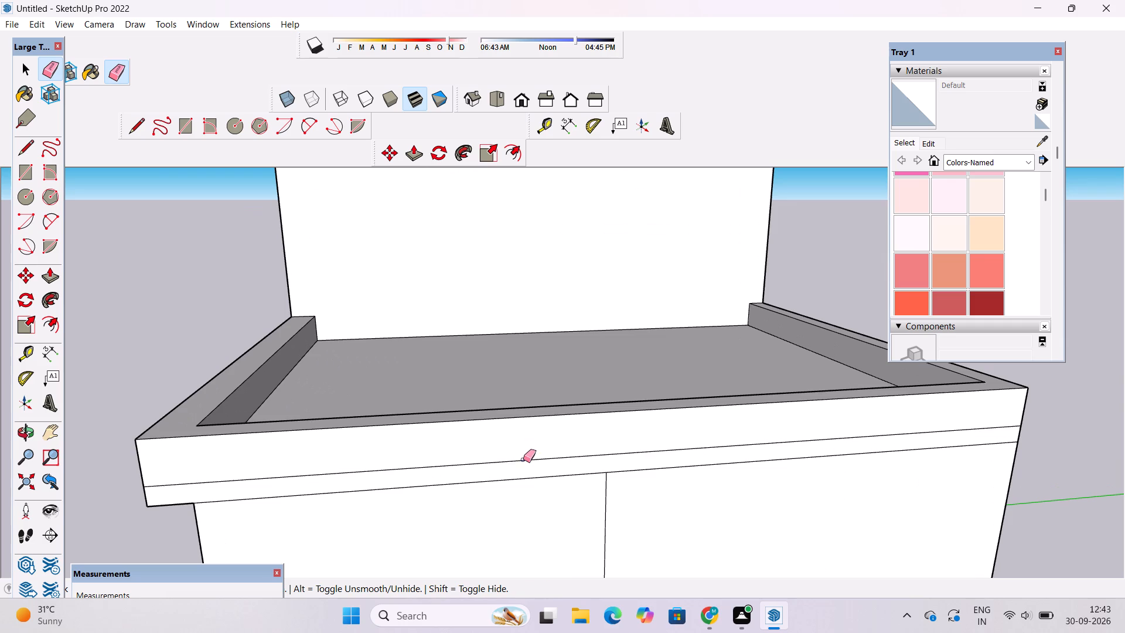
{"action": "left_click_drag", "start_coordinate": [523, 460], "coordinate": [523, 477]}
{"action": "scroll", "coordinate": [505, 418], "scroll_direction": "down", "scroll_amount": 5}
{"action": "left_click_drag", "start_coordinate": [595, 438], "coordinate": [566, 486]}
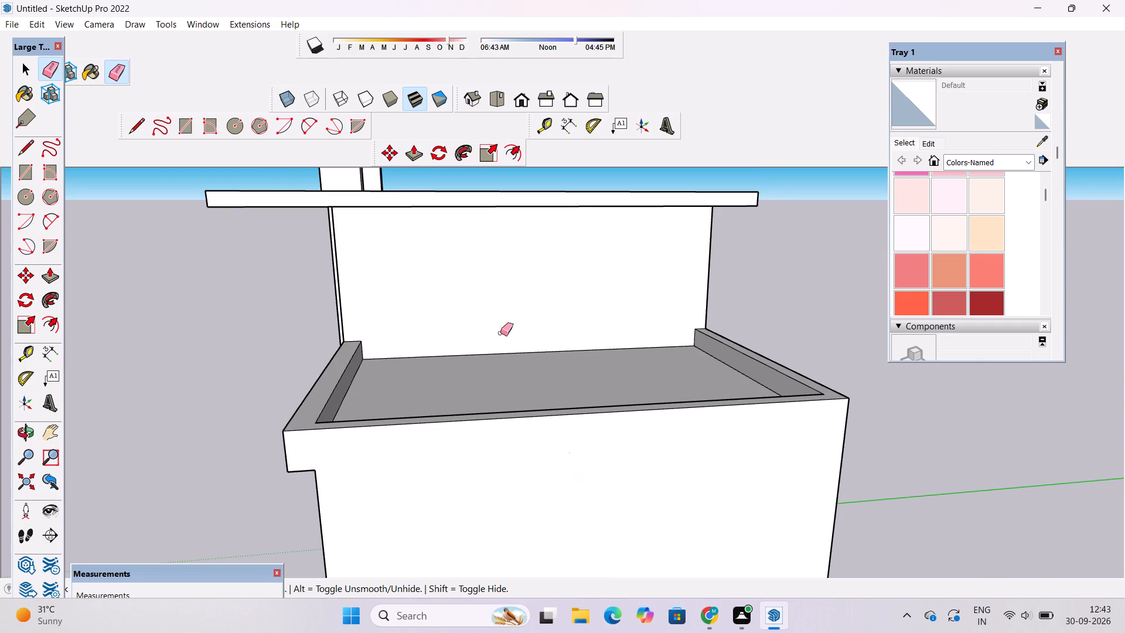
Erase the remaining stray edges on the balcony box's side wall, including the small rectangle outline at the front slab's end.
{"action": "scroll", "coordinate": [500, 333], "scroll_direction": "down", "scroll_amount": 10}
{"action": "scroll", "coordinate": [547, 495], "scroll_direction": "up", "scroll_amount": 7}
{"action": "left_click_drag", "start_coordinate": [562, 395], "coordinate": [562, 425]}
{"action": "scroll", "coordinate": [489, 404], "scroll_direction": "up", "scroll_amount": 8}
{"action": "left_click_drag", "start_coordinate": [491, 400], "coordinate": [495, 426]}
{"action": "scroll", "coordinate": [513, 328], "scroll_direction": "down", "scroll_amount": 5}
{"action": "scroll", "coordinate": [508, 391], "scroll_direction": "up", "scroll_amount": 4}
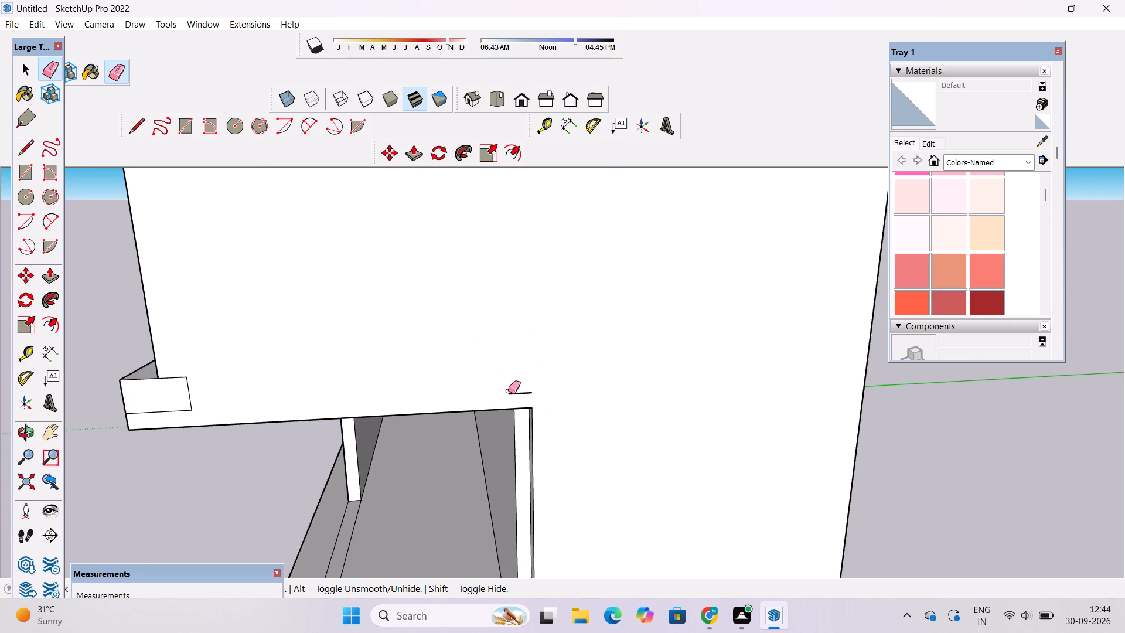
{"action": "left_click_drag", "start_coordinate": [521, 384], "coordinate": [527, 401]}
{"action": "scroll", "coordinate": [536, 372], "scroll_direction": "down", "scroll_amount": 1}
{"action": "scroll", "coordinate": [293, 403], "scroll_direction": "up", "scroll_amount": 2}
{"action": "scroll", "coordinate": [225, 394], "scroll_direction": "up", "scroll_amount": 3}
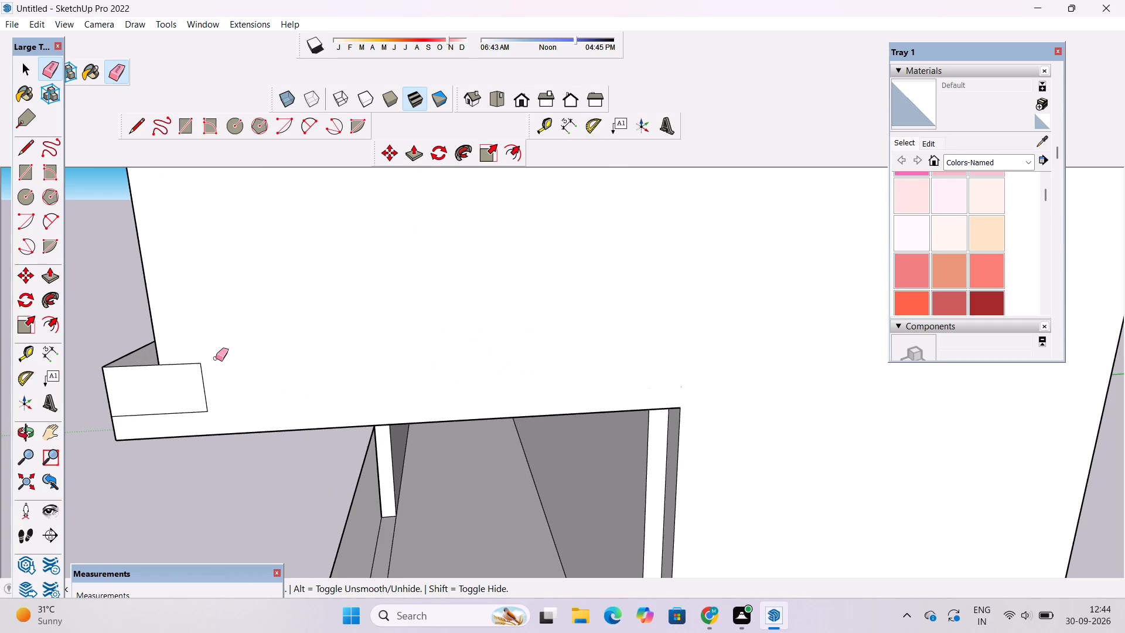
{"action": "left_click_drag", "start_coordinate": [216, 358], "coordinate": [169, 403]}
{"action": "left_click_drag", "start_coordinate": [187, 356], "coordinate": [185, 379]}
{"action": "scroll", "coordinate": [190, 375], "scroll_direction": "up", "scroll_amount": 1}
Draw an 8' vertical line up the balcony opening's right inner side wall, starting from the front ledge.
{"action": "key", "text": "o"}
{"action": "scroll", "coordinate": [190, 373], "scroll_direction": "down", "scroll_amount": 7}
{"action": "left_click_drag", "start_coordinate": [152, 381], "coordinate": [518, 404]}
{"action": "scroll", "coordinate": [512, 392], "scroll_direction": "down", "scroll_amount": 2}
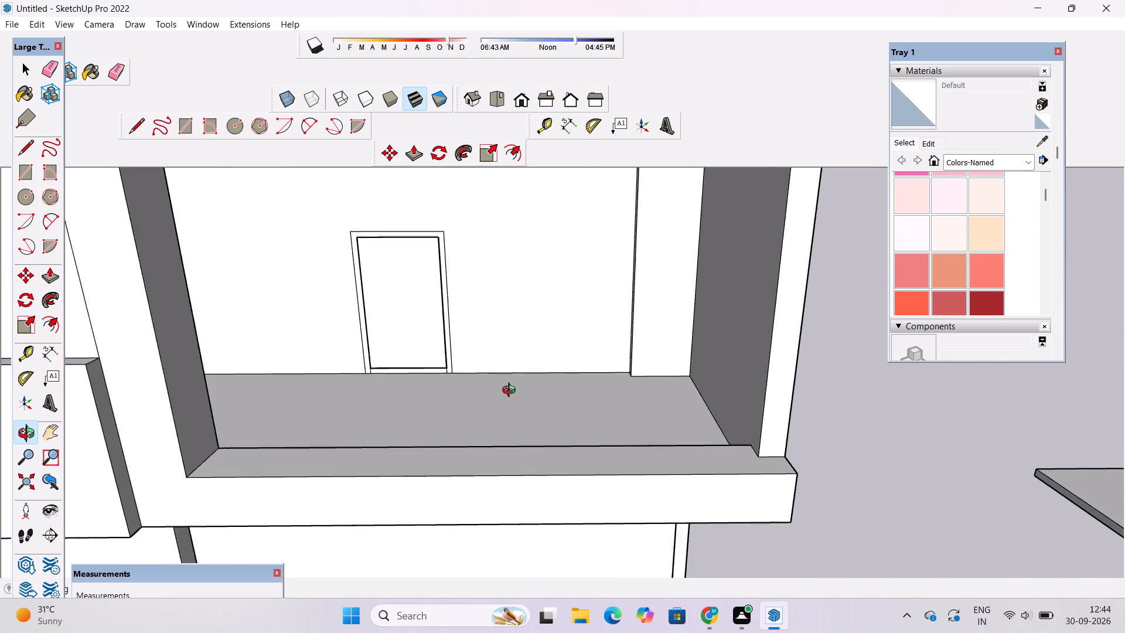
{"action": "scroll", "coordinate": [512, 392], "scroll_direction": "down", "scroll_amount": 2}
{"action": "left_click_drag", "start_coordinate": [492, 411], "coordinate": [546, 436]}
{"action": "left_click_drag", "start_coordinate": [527, 430], "coordinate": [434, 377], "text": "shift"}
{"action": "scroll", "coordinate": [427, 365], "scroll_direction": "down", "scroll_amount": 1}
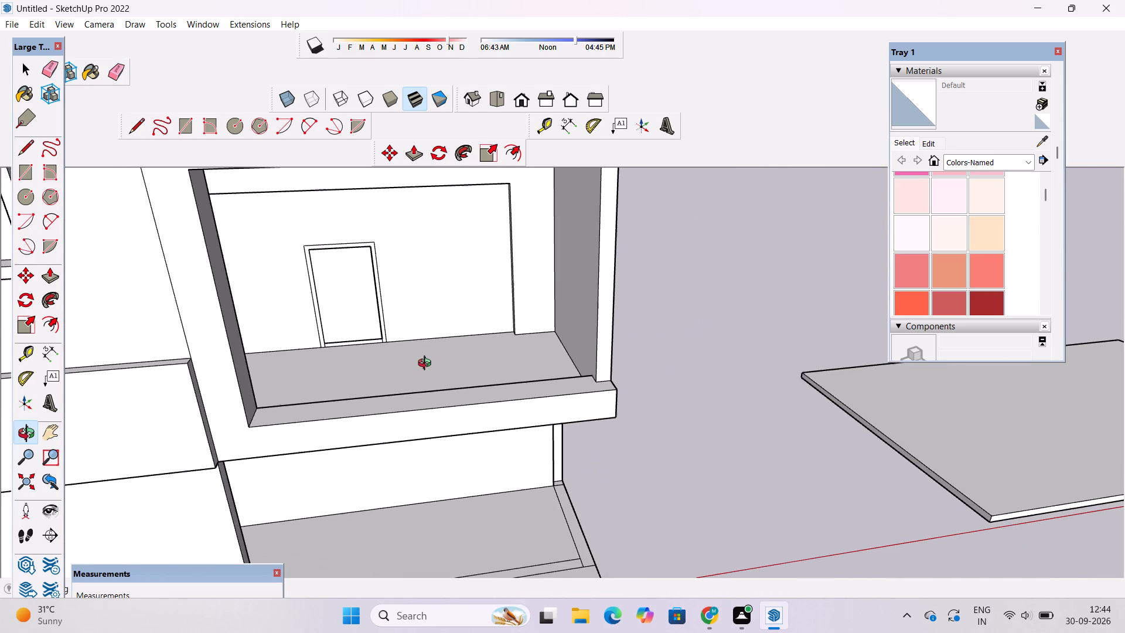
{"action": "left_click_drag", "start_coordinate": [427, 373], "coordinate": [424, 414]}
{"action": "scroll", "coordinate": [424, 415], "scroll_direction": "up", "scroll_amount": 2}
{"action": "left_click_drag", "start_coordinate": [424, 416], "coordinate": [422, 367], "text": "shift"}
{"action": "scroll", "coordinate": [290, 378], "scroll_direction": "up", "scroll_amount": 3}
{"action": "left_click_drag", "start_coordinate": [271, 389], "coordinate": [285, 394], "text": "shift"}
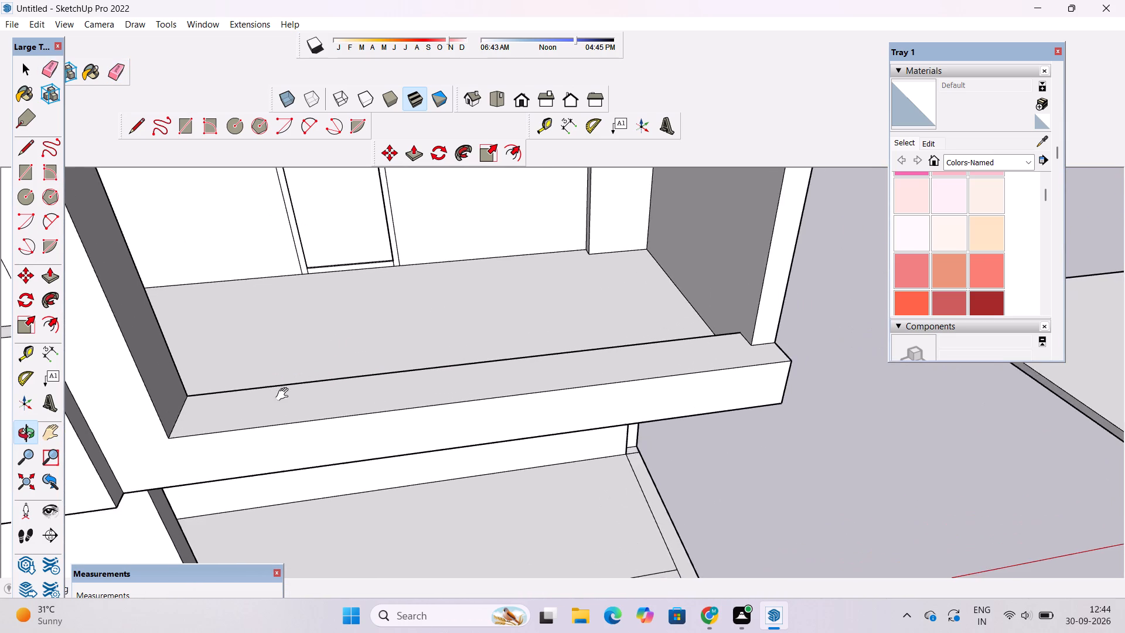
{"action": "left_click_drag", "start_coordinate": [285, 394], "coordinate": [297, 394], "text": "shift"}
{"action": "left_click_drag", "start_coordinate": [298, 414], "coordinate": [298, 430]}
{"action": "left_click_drag", "start_coordinate": [267, 442], "coordinate": [268, 426]}
{"action": "left_click", "coordinate": [268, 426]}
{"action": "key", "text": "l"}
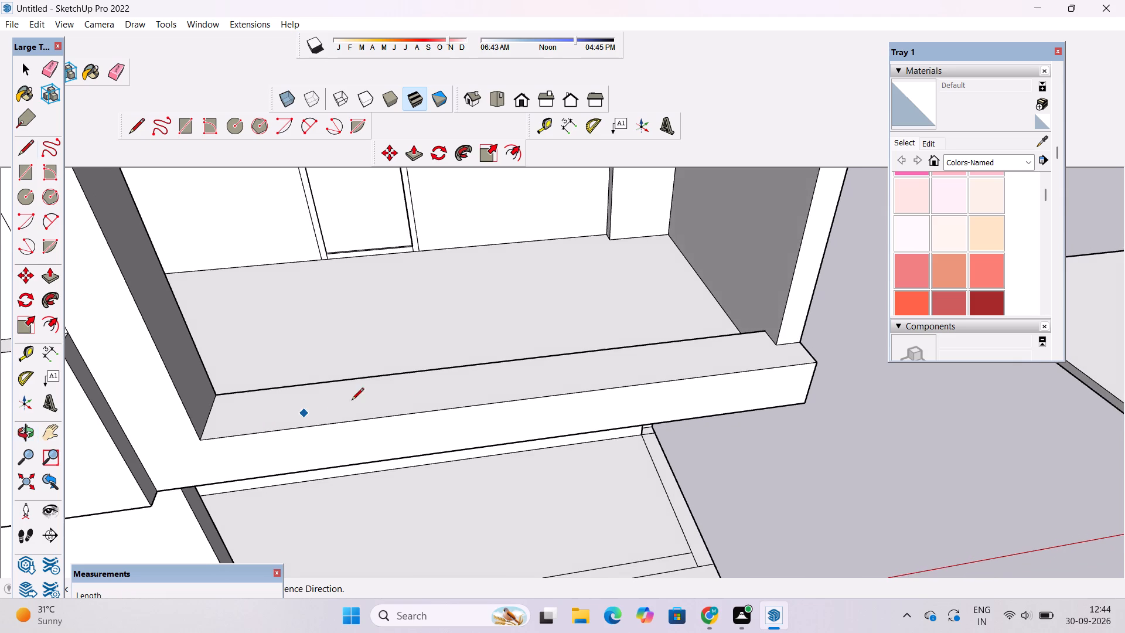
{"action": "scroll", "coordinate": [745, 331], "scroll_direction": "up", "scroll_amount": 14}
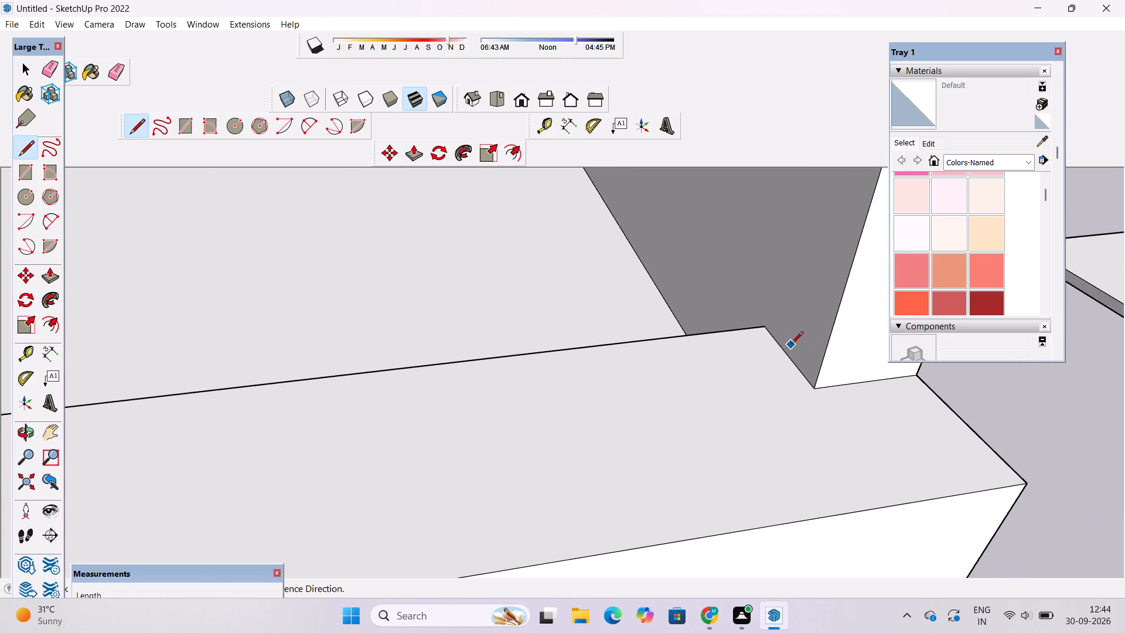
{"action": "left_click", "coordinate": [786, 356]}
{"action": "scroll", "coordinate": [781, 340], "scroll_direction": "down", "scroll_amount": 10}
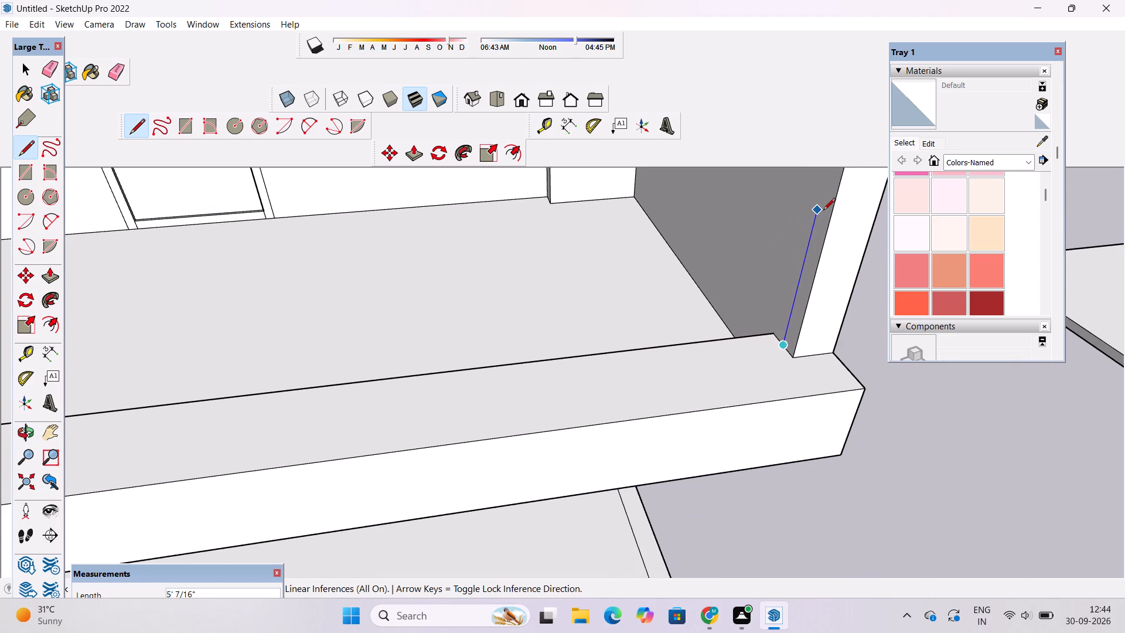
{"action": "type", "text": "8'"}
{"action": "key", "text": "Return"}
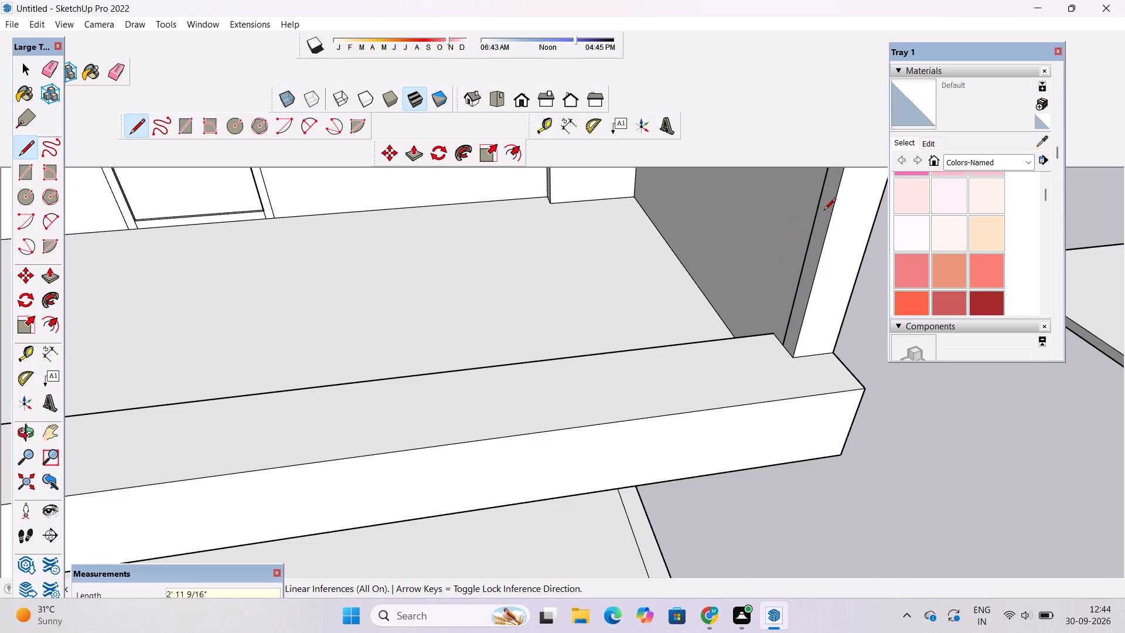
Draw a 31' horizontal line from the top of the 8' line across the balcony opening to the opposite side wall.
{"action": "scroll", "coordinate": [817, 251], "scroll_direction": "down", "scroll_amount": 12}
{"action": "scroll", "coordinate": [555, 247], "scroll_direction": "up", "scroll_amount": 3}
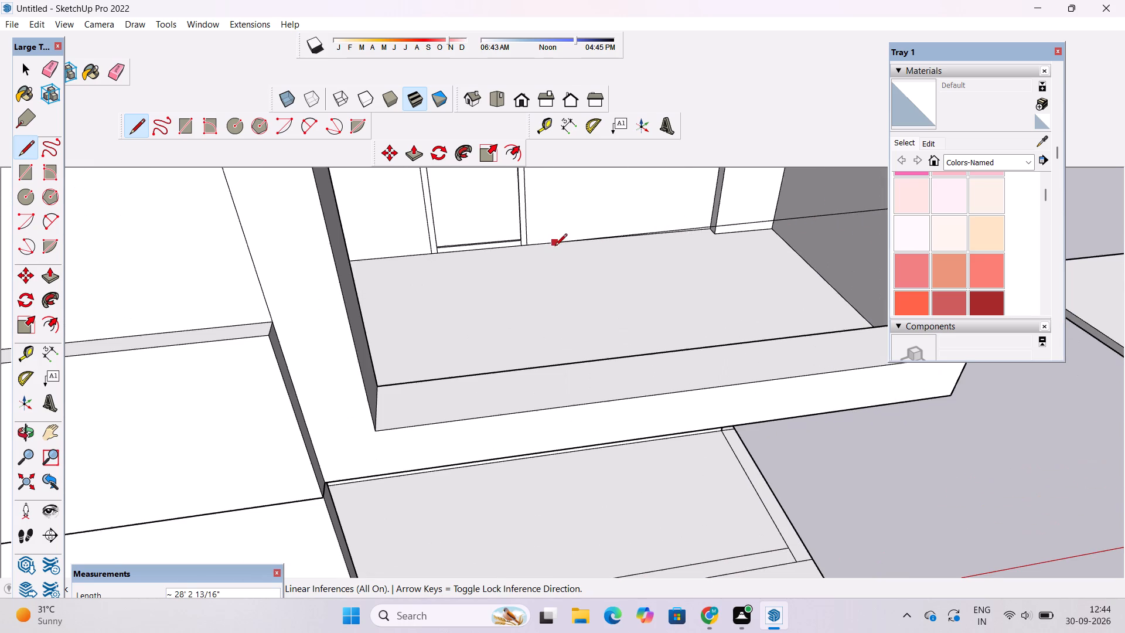
{"action": "key", "text": "o"}
{"action": "left_click_drag", "start_coordinate": [701, 336], "coordinate": [627, 285]}
{"action": "scroll", "coordinate": [577, 277], "scroll_direction": "down", "scroll_amount": 4}
{"action": "left_click_drag", "start_coordinate": [571, 290], "coordinate": [565, 380], "text": "shift"}
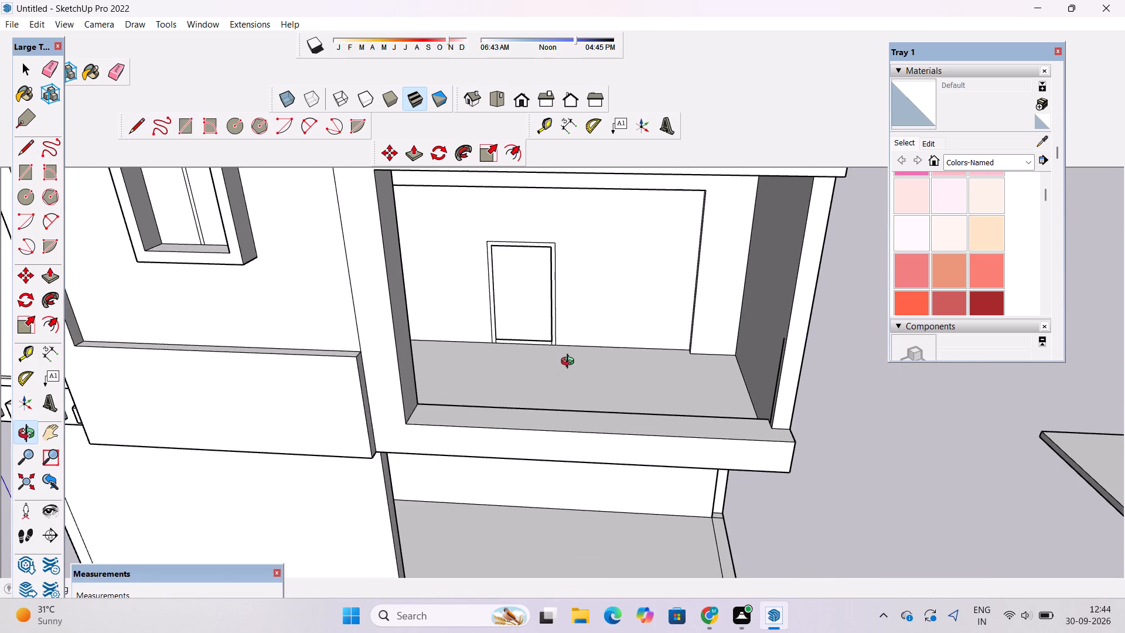
{"action": "scroll", "coordinate": [570, 363], "scroll_direction": "up", "scroll_amount": 1}
{"action": "left_click_drag", "start_coordinate": [570, 363], "coordinate": [568, 323]}
{"action": "scroll", "coordinate": [567, 321], "scroll_direction": "down", "scroll_amount": 2}
{"action": "left_click_drag", "start_coordinate": [564, 328], "coordinate": [564, 386], "text": "shift"}
{"action": "scroll", "coordinate": [564, 387], "scroll_direction": "up", "scroll_amount": 1}
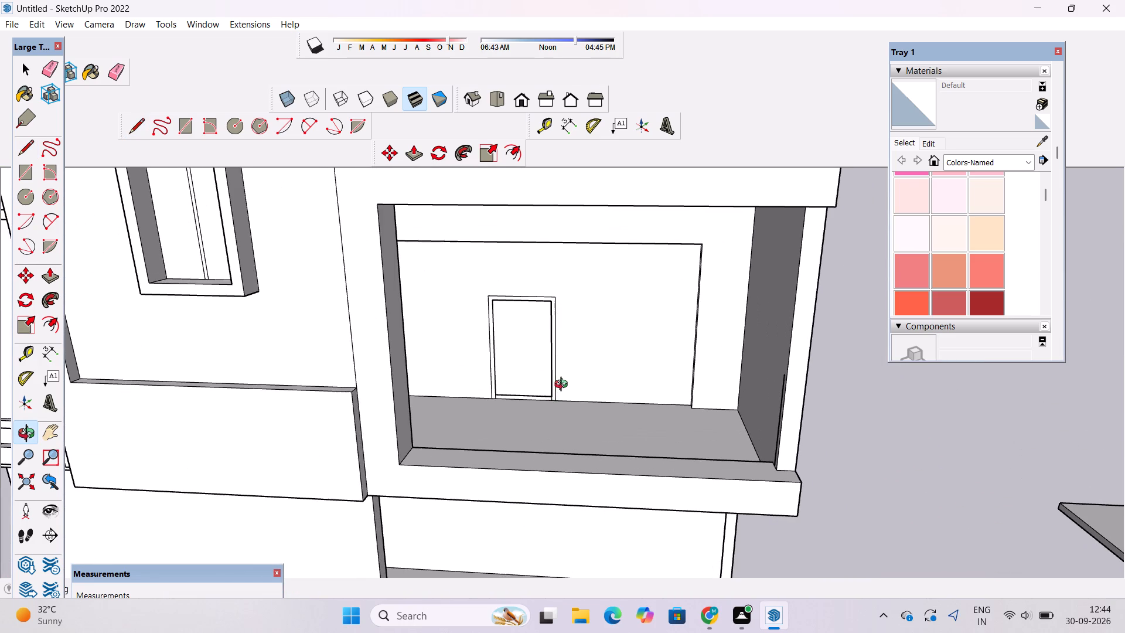
{"action": "left_click_drag", "start_coordinate": [564, 386], "coordinate": [507, 421]}
{"action": "left_click_drag", "start_coordinate": [505, 410], "coordinate": [516, 414], "text": "shift"}
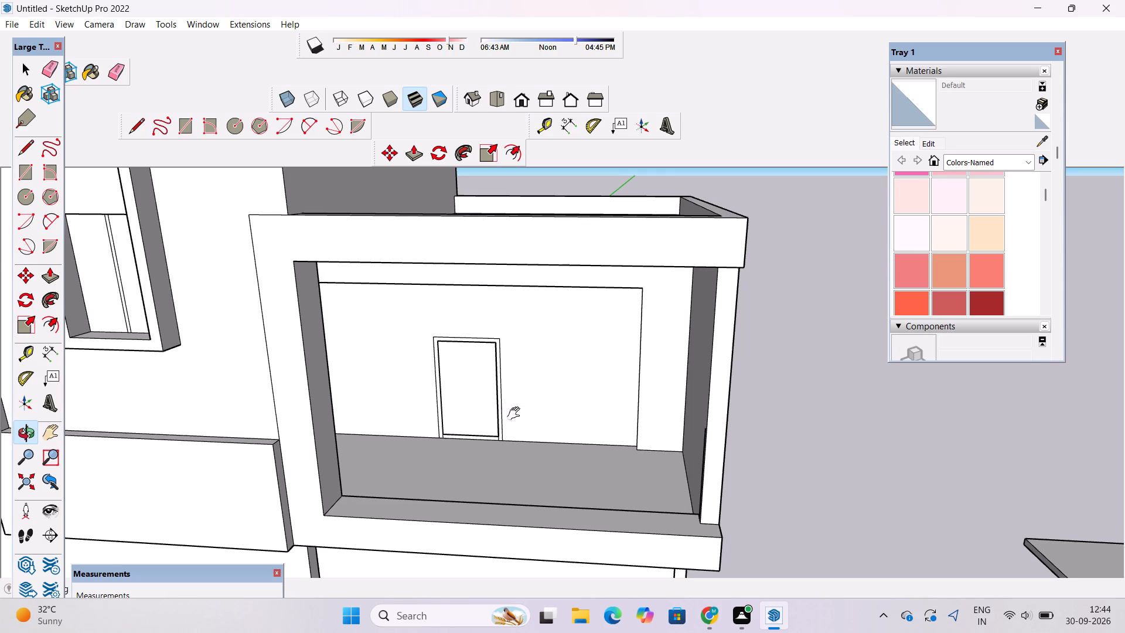
{"action": "left_click_drag", "start_coordinate": [516, 414], "coordinate": [548, 430], "text": "shift"}
{"action": "key", "text": "l"}
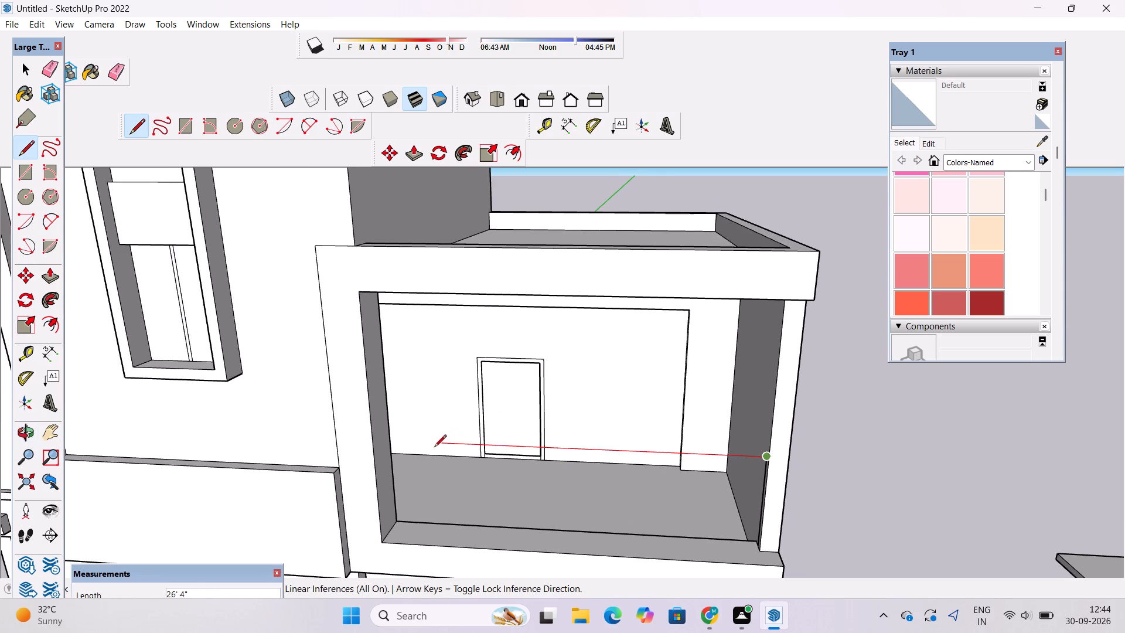
{"action": "left_click", "coordinate": [386, 443]}
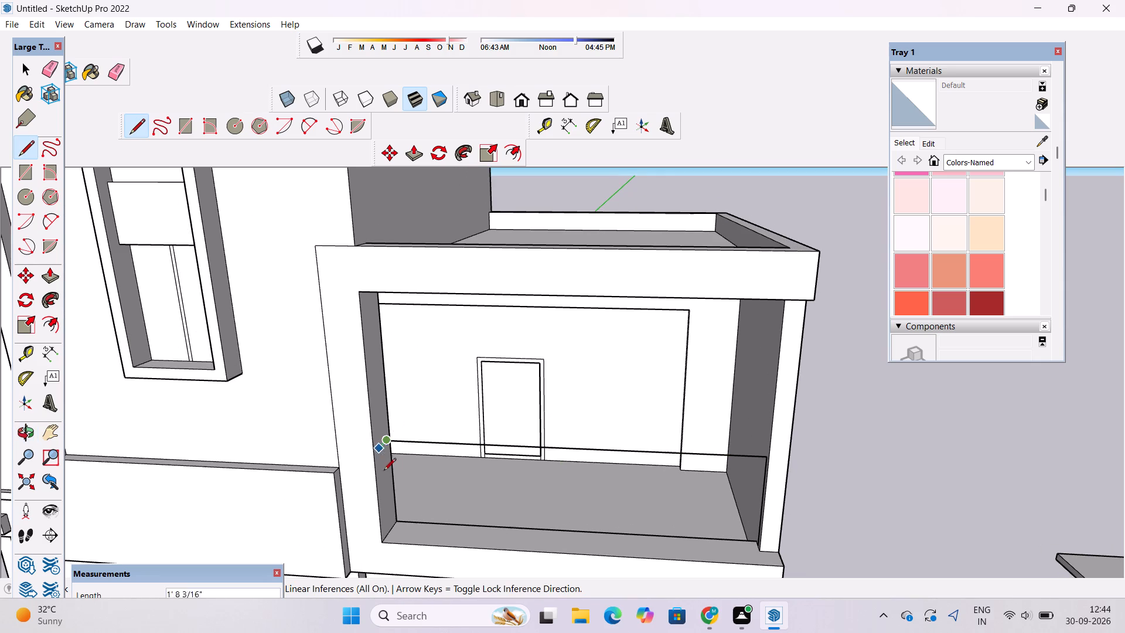
Draw an 8' vertical line from the horizontal line's left end down the side wall to the balcony ledge.
{"action": "scroll", "coordinate": [397, 504], "scroll_direction": "up", "scroll_amount": 7}
{"action": "scroll", "coordinate": [369, 488], "scroll_direction": "down", "scroll_amount": 5}
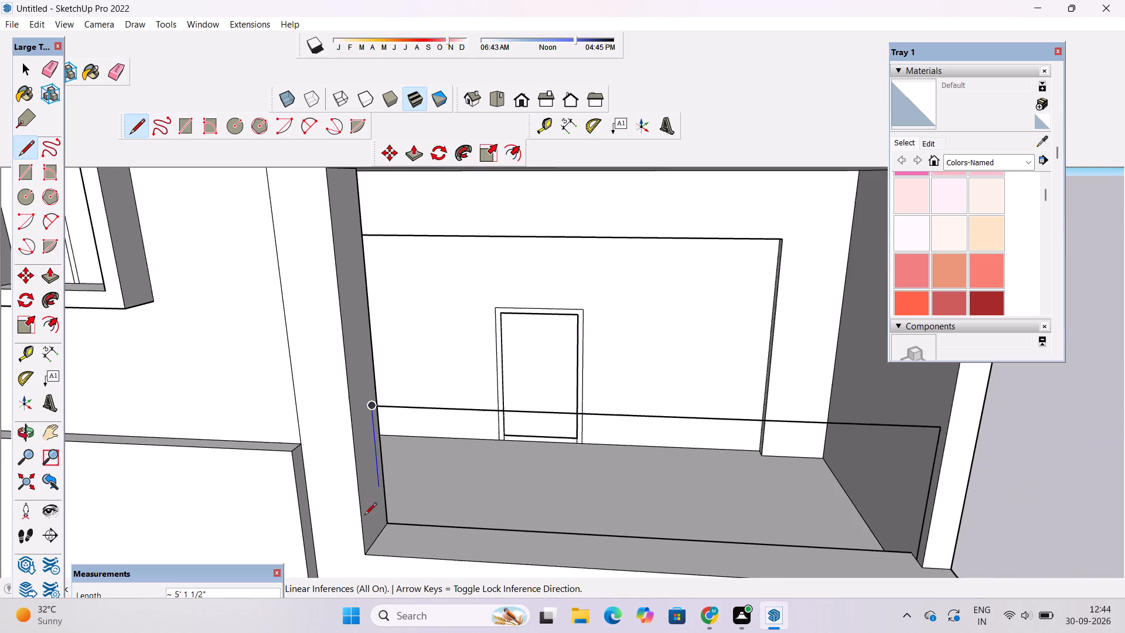
{"action": "scroll", "coordinate": [364, 552], "scroll_direction": "up", "scroll_amount": 11}
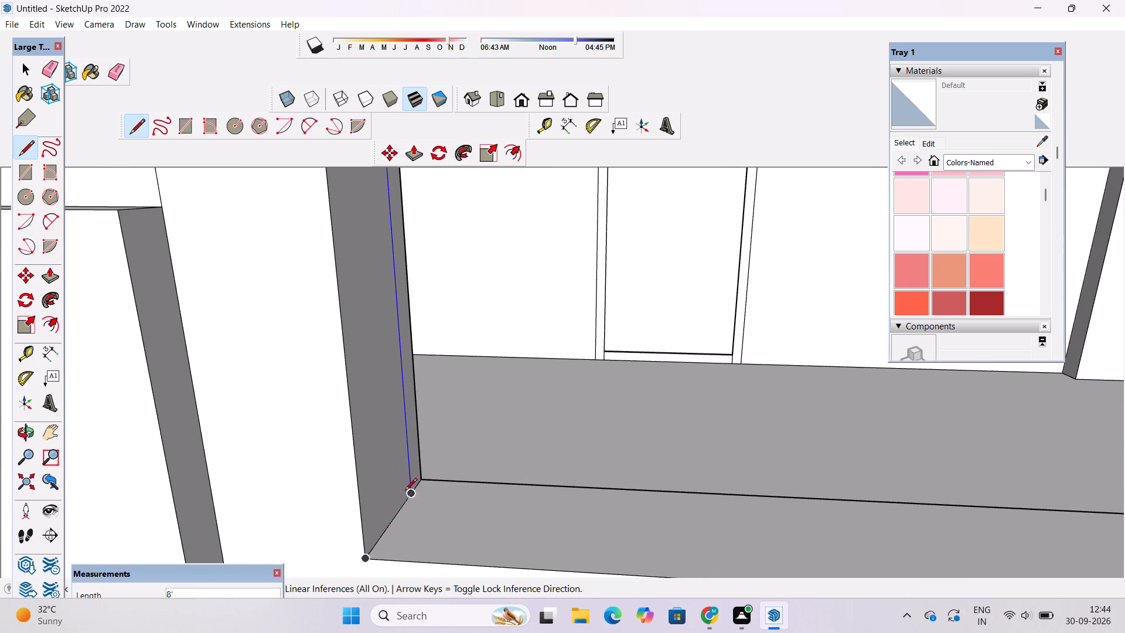
{"action": "left_click", "coordinate": [407, 490]}
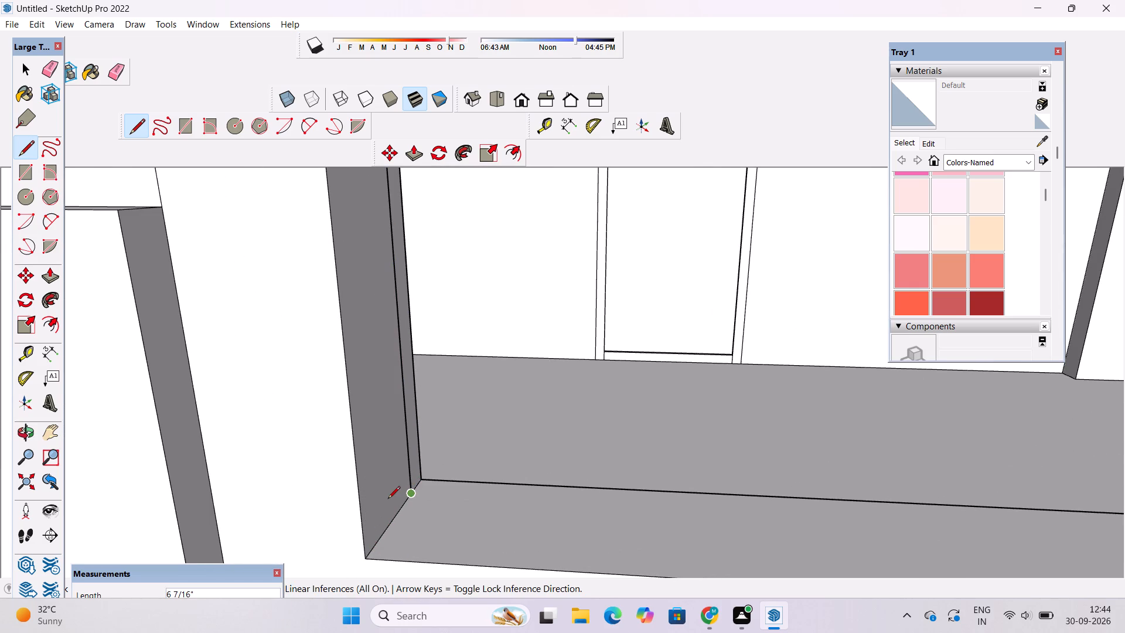
{"action": "key", "text": "space"}
Draw a circle of 3" radius on the left side wall, centred on the horizontal line's end.
{"action": "scroll", "coordinate": [388, 499], "scroll_direction": "down", "scroll_amount": 12}
{"action": "scroll", "coordinate": [411, 352], "scroll_direction": "up", "scroll_amount": 4}
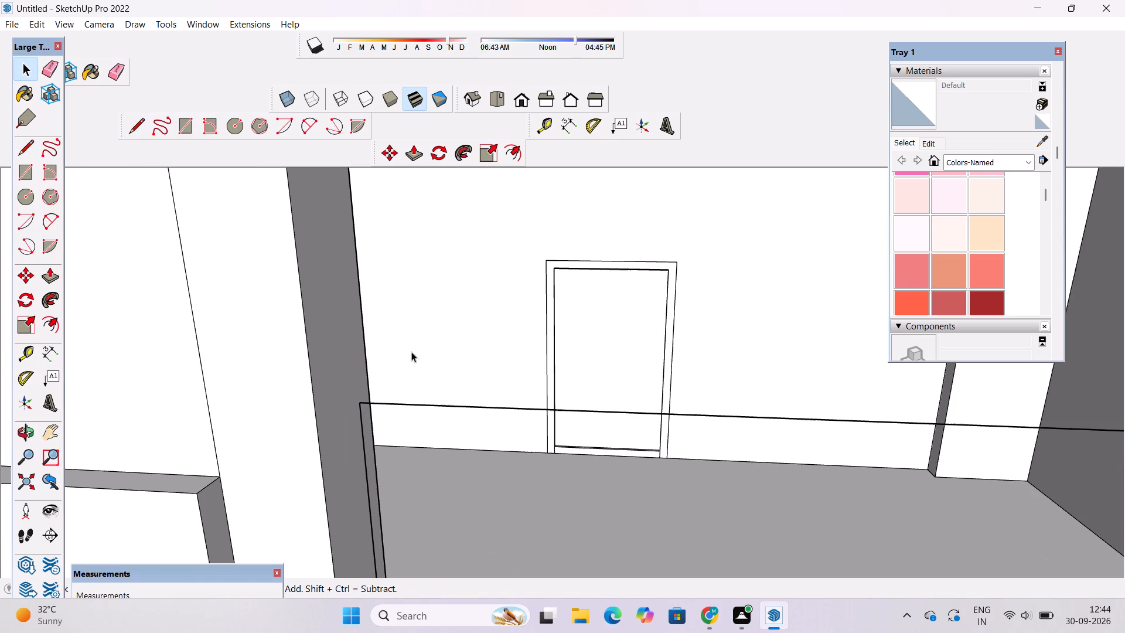
{"action": "key", "text": "c"}
{"action": "scroll", "coordinate": [388, 401], "scroll_direction": "up", "scroll_amount": 4}
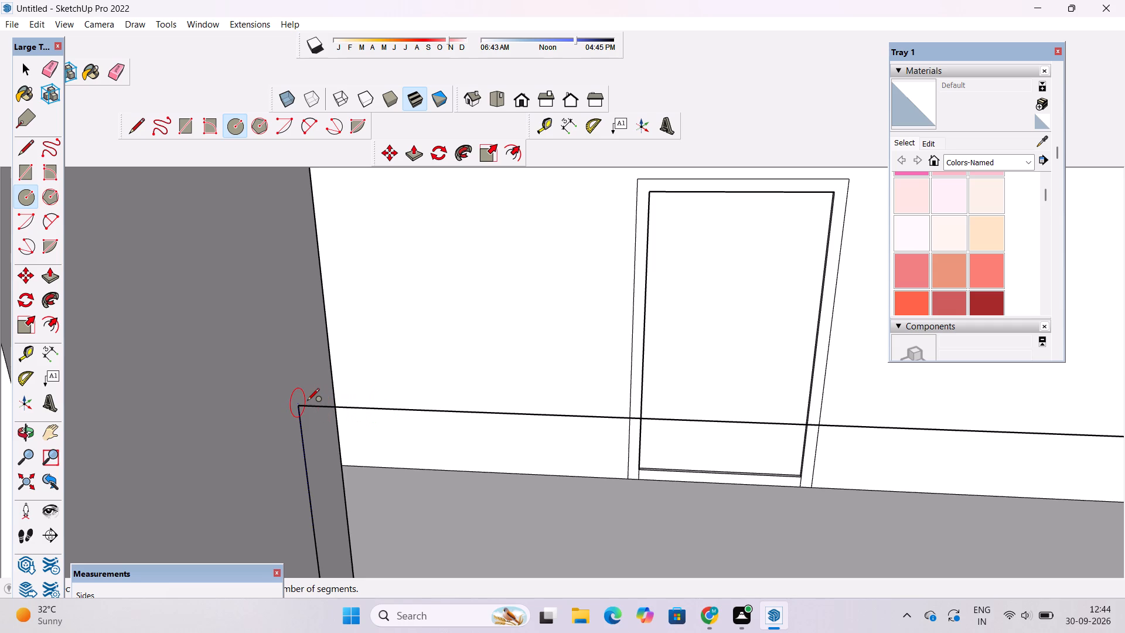
{"action": "left_click", "coordinate": [295, 409]}
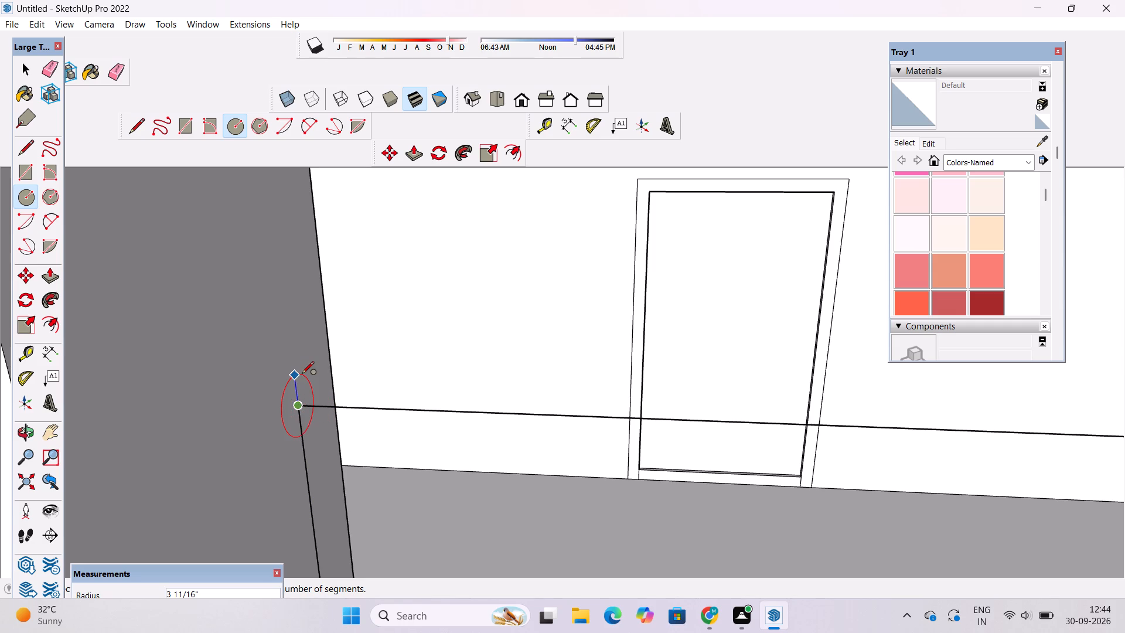
{"action": "key", "text": "3"}
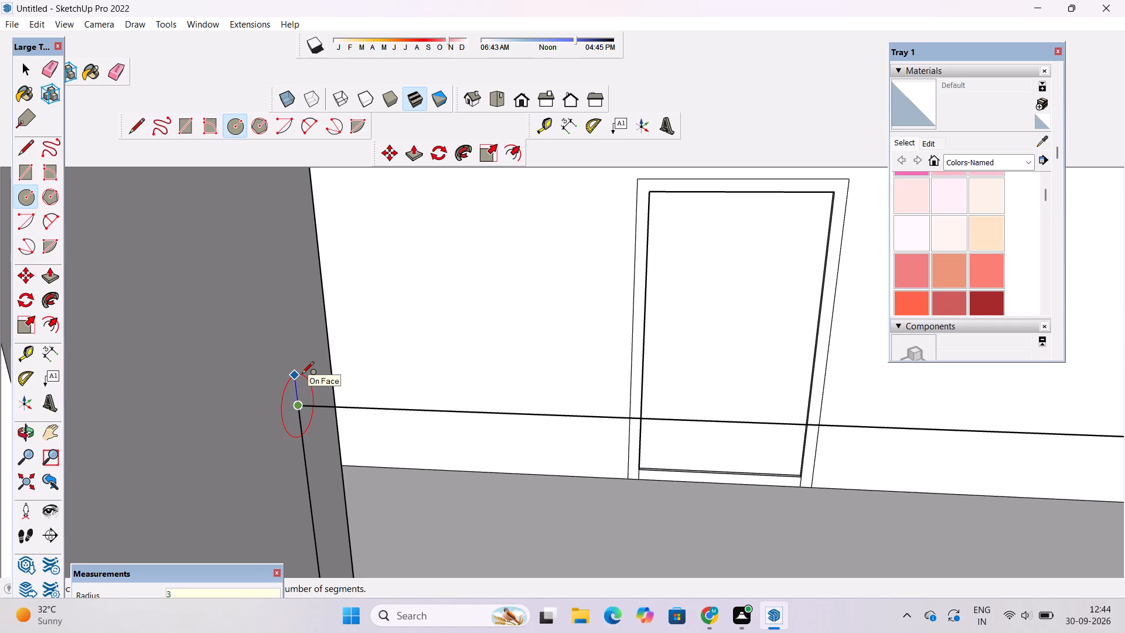
{"action": "key", "text": "shift+quotedbl"}
{"action": "key", "text": "Return"}
{"action": "key", "text": "space"}
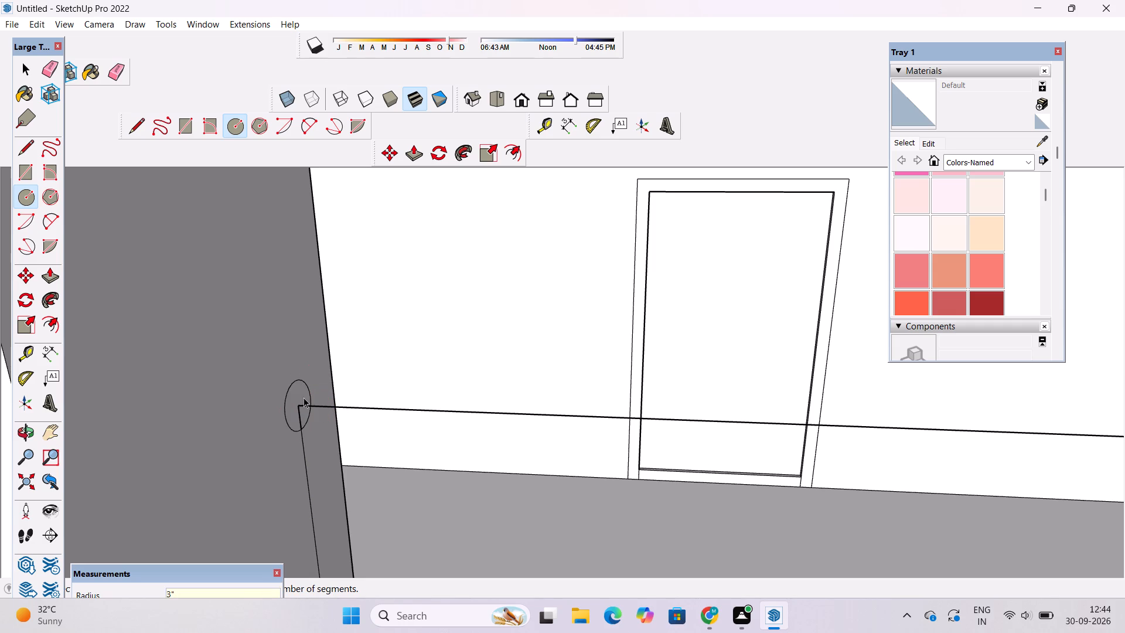
Sweep the 3" circle along the horizontal line with Follow Me to form a round handrail across the balcony opening.
{"action": "double_click", "coordinate": [303, 392]}
{"action": "left_click", "coordinate": [359, 407], "text": "ctrl"}
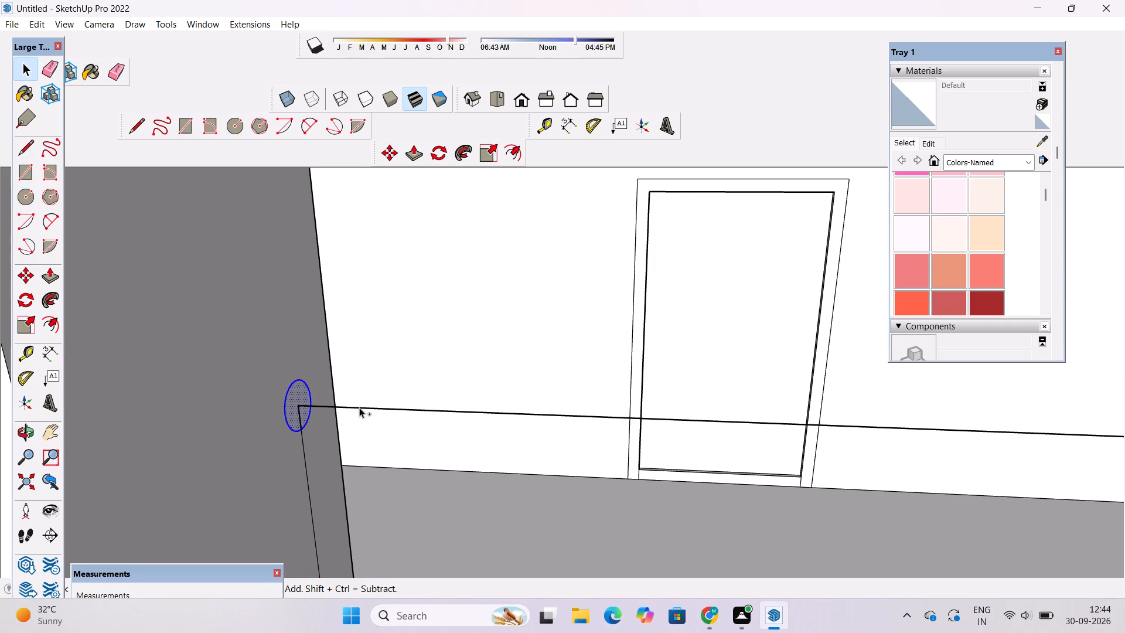
{"action": "left_click", "coordinate": [56, 297]}
{"action": "left_click", "coordinate": [302, 395]}
{"action": "key", "text": "space"}
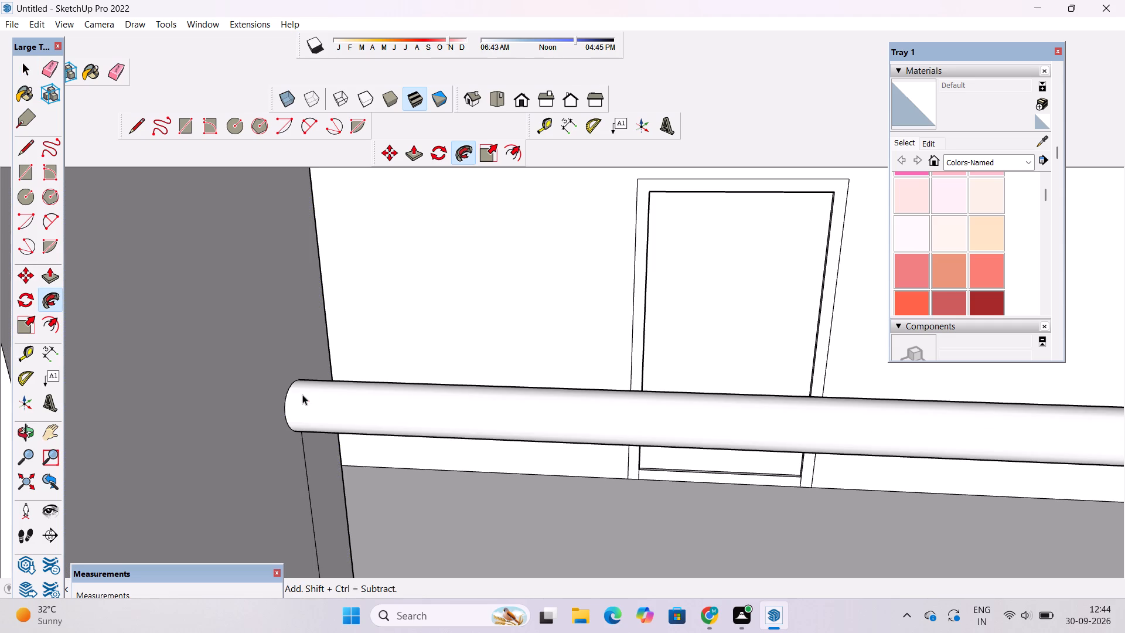
Draw a 31' line across the balcony ledge between the lower ends of the vertical lines on both side walls.
{"action": "type", "text": "o"}
{"action": "scroll", "coordinate": [277, 362], "scroll_direction": "down", "scroll_amount": 17}
{"action": "left_click_drag", "start_coordinate": [273, 361], "coordinate": [305, 378]}
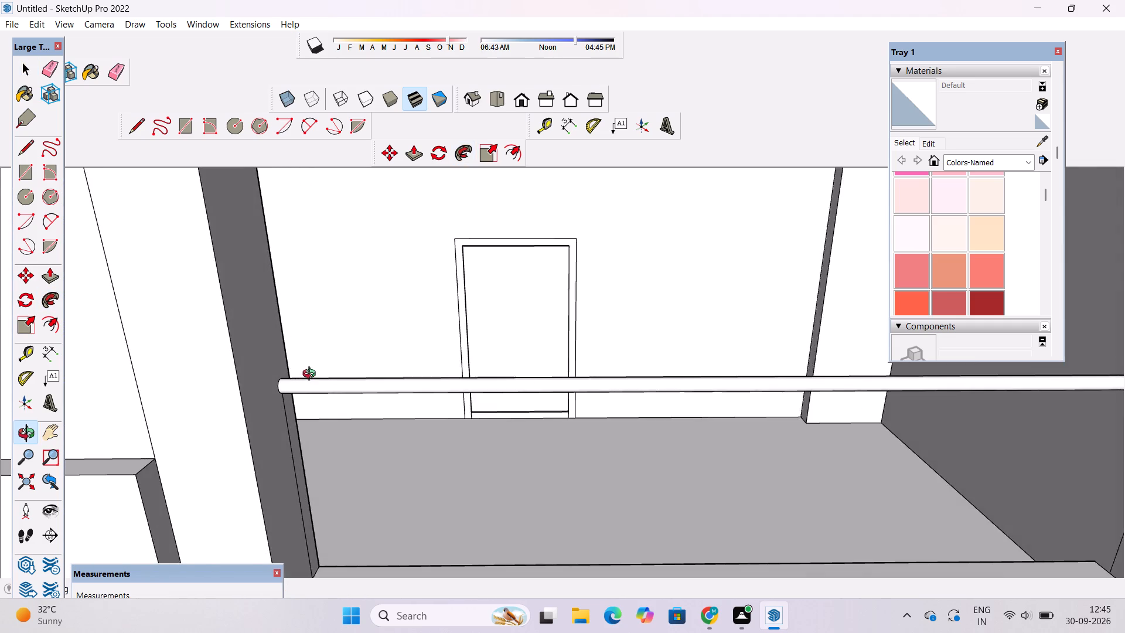
{"action": "scroll", "coordinate": [312, 374], "scroll_direction": "down", "scroll_amount": 5}
{"action": "left_click_drag", "start_coordinate": [346, 376], "coordinate": [306, 306], "text": "shift"}
{"action": "scroll", "coordinate": [296, 404], "scroll_direction": "up", "scroll_amount": 3}
{"action": "left_click_drag", "start_coordinate": [295, 437], "coordinate": [326, 502]}
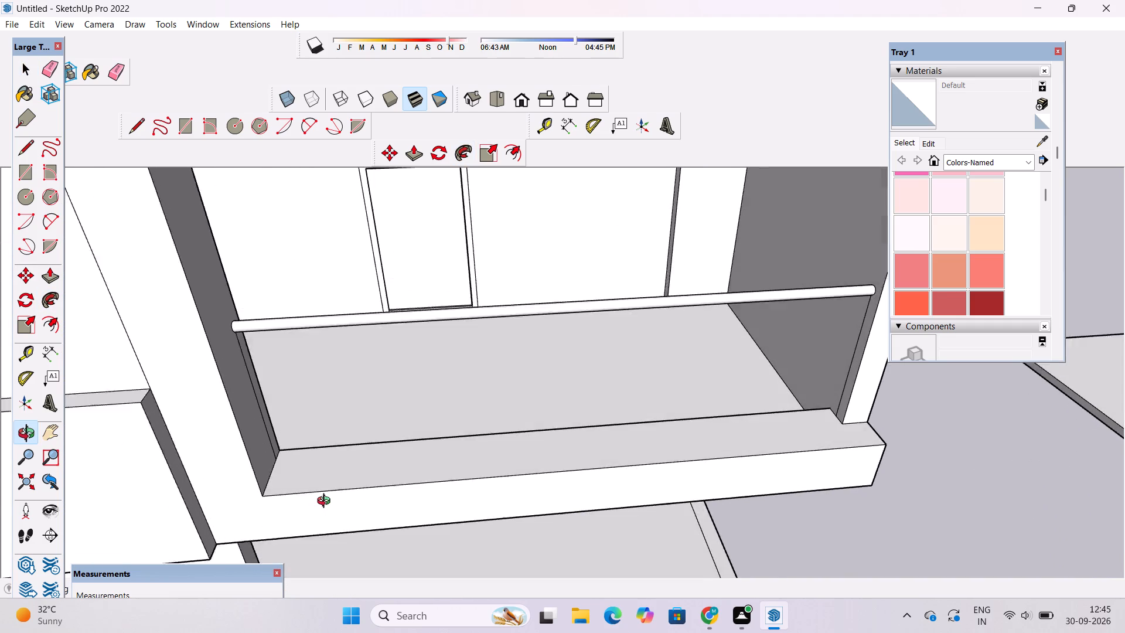
{"action": "left_click_drag", "start_coordinate": [326, 502], "coordinate": [331, 509]}
{"action": "left_click_drag", "start_coordinate": [333, 508], "coordinate": [309, 461]}
{"action": "left_click_drag", "start_coordinate": [278, 446], "coordinate": [282, 487]}
{"action": "scroll", "coordinate": [262, 444], "scroll_direction": "up", "scroll_amount": 5}
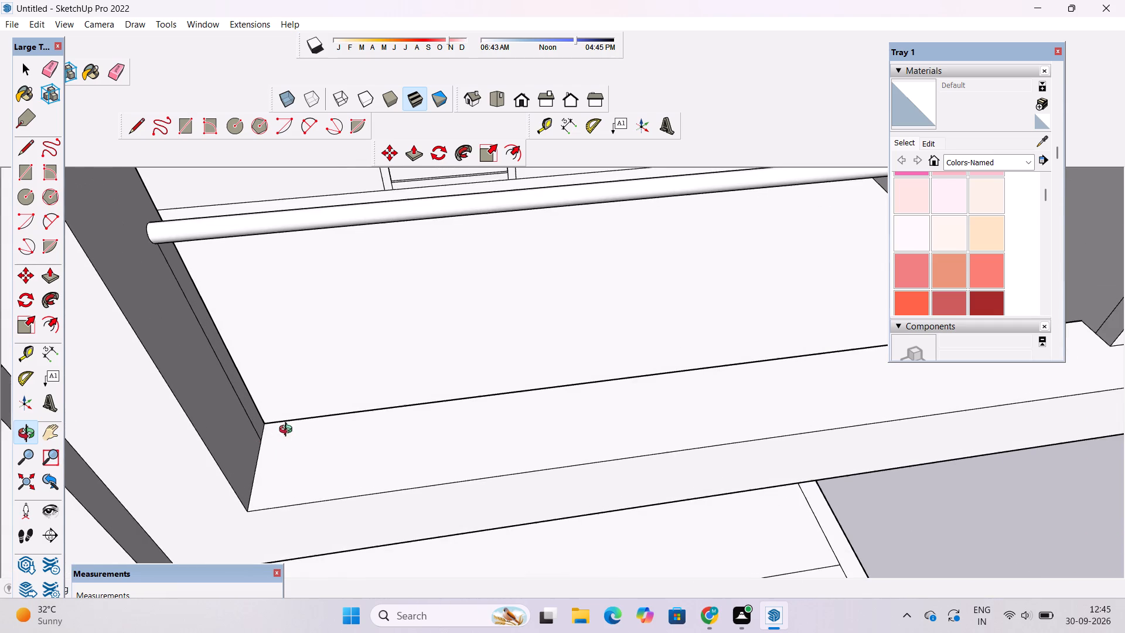
{"action": "left_click_drag", "start_coordinate": [288, 431], "coordinate": [224, 441], "text": "shift"}
{"action": "scroll", "coordinate": [224, 441], "scroll_direction": "down", "scroll_amount": 4}
{"action": "key", "text": "l"}
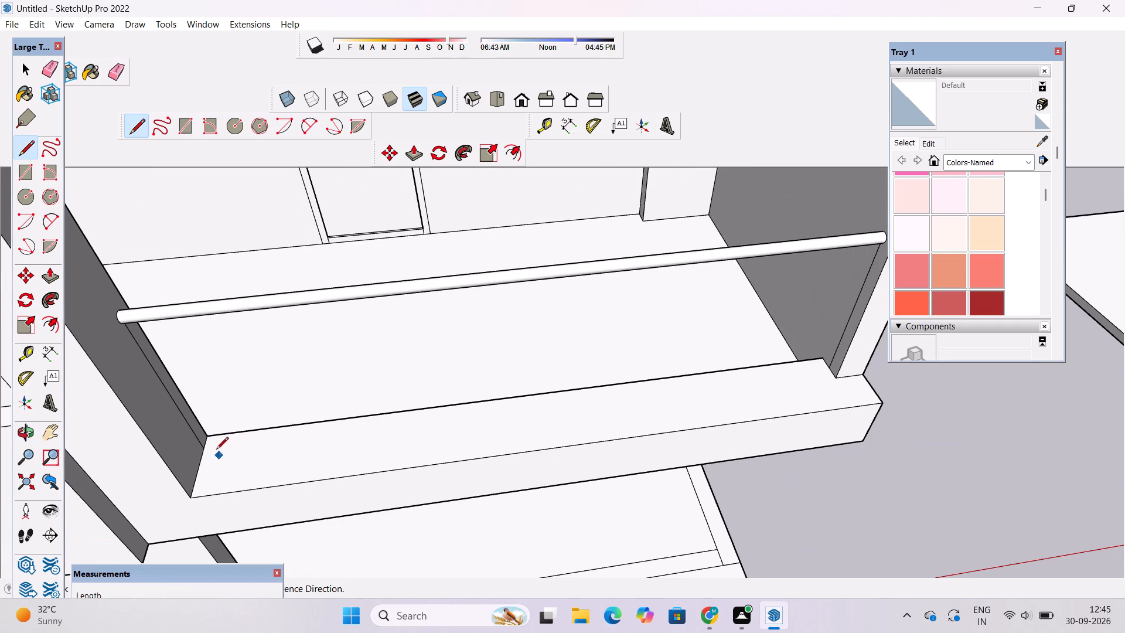
{"action": "scroll", "coordinate": [206, 445], "scroll_direction": "up", "scroll_amount": 9}
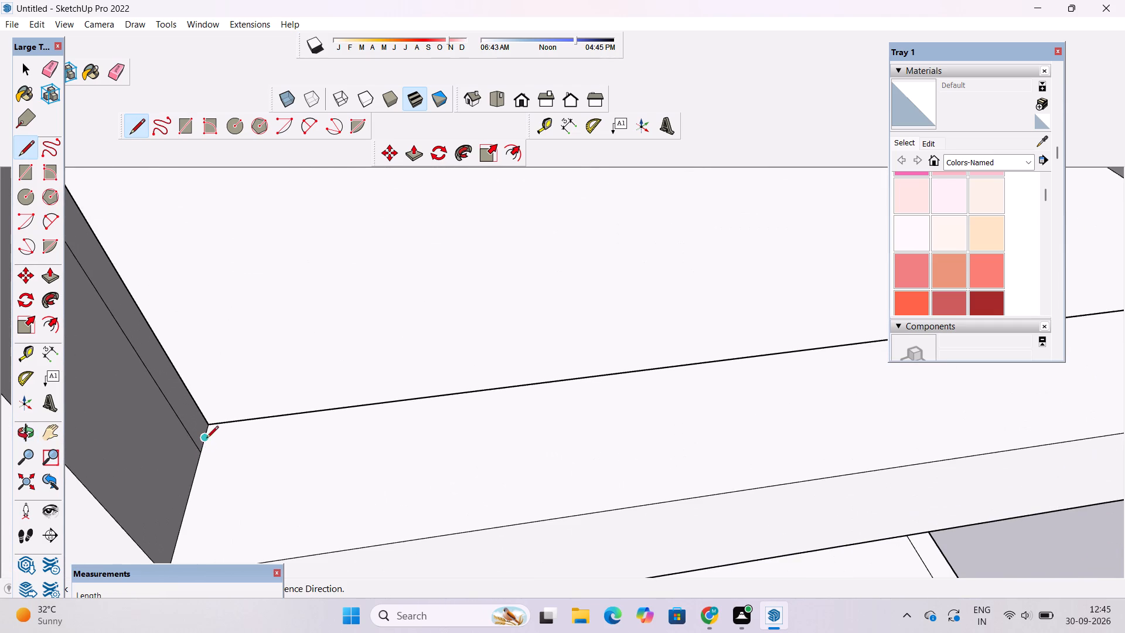
{"action": "left_click", "coordinate": [204, 451]}
{"action": "scroll", "coordinate": [272, 443], "scroll_direction": "down", "scroll_amount": 7}
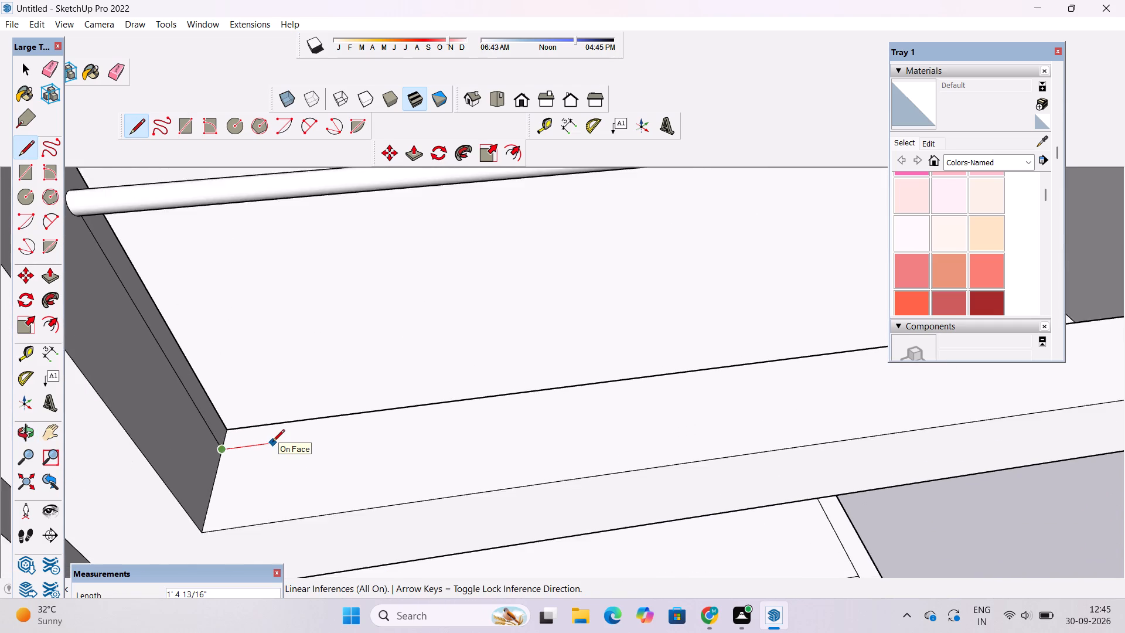
{"action": "scroll", "coordinate": [272, 443], "scroll_direction": "down", "scroll_amount": 10}
{"action": "scroll", "coordinate": [377, 447], "scroll_direction": "up", "scroll_amount": 4}
{"action": "scroll", "coordinate": [561, 400], "scroll_direction": "up", "scroll_amount": 4}
{"action": "scroll", "coordinate": [726, 363], "scroll_direction": "up", "scroll_amount": 5}
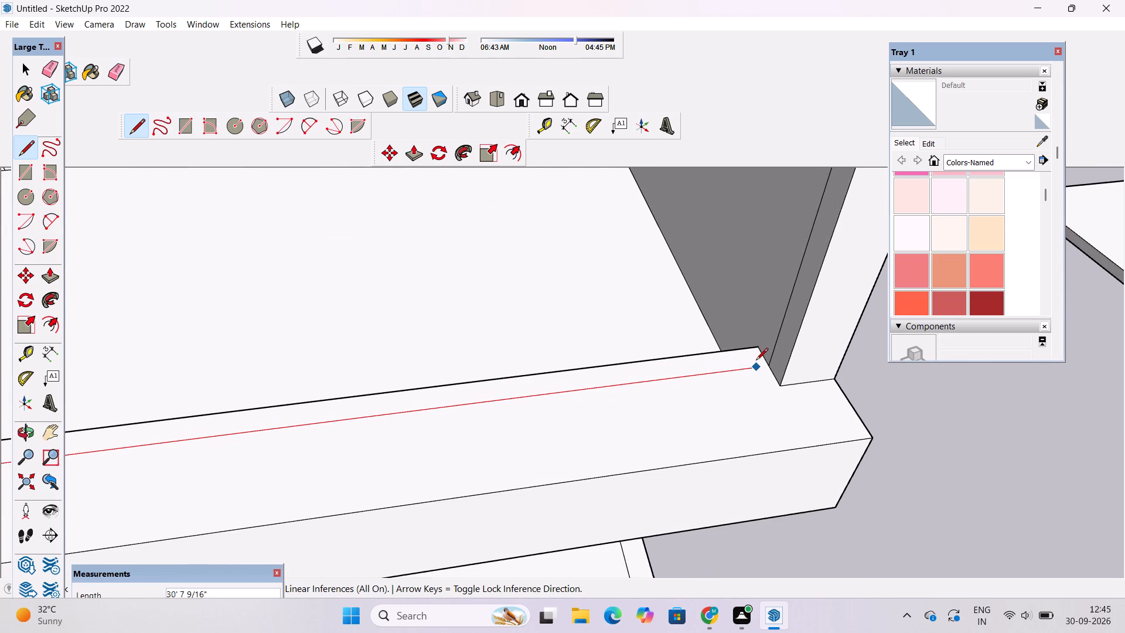
{"action": "left_click", "coordinate": [766, 364]}
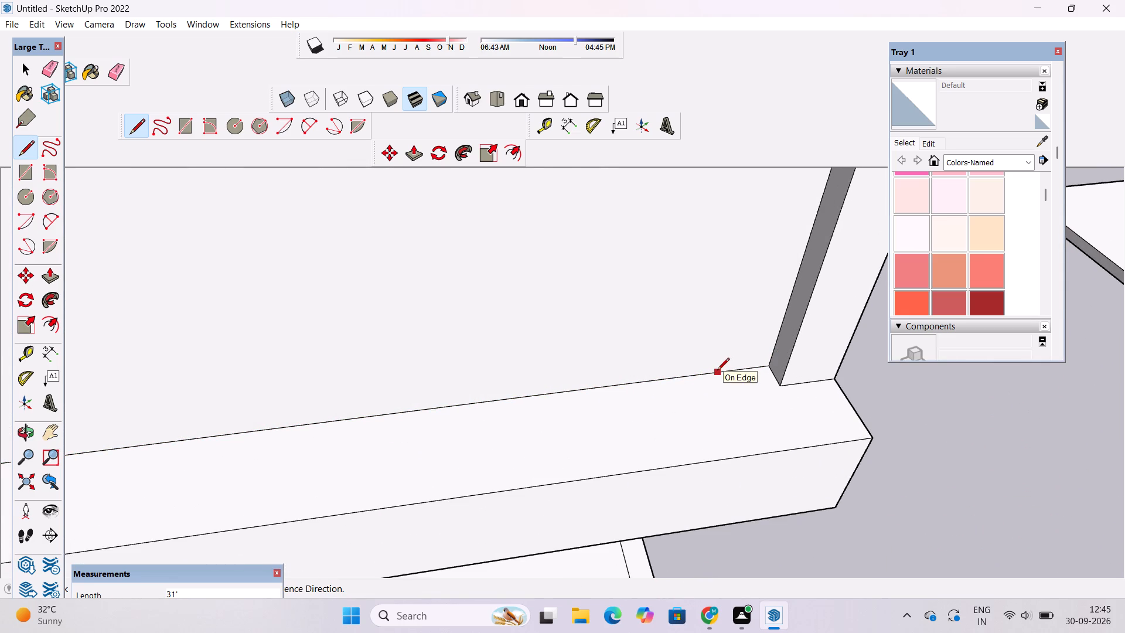
{"action": "key", "text": "space"}
Draw a 32' 6" centre line along the top of the roof terrace's front parapet, from the house wall to the outer edge.
{"action": "type", "text": "o"}
{"action": "scroll", "coordinate": [643, 356], "scroll_direction": "down", "scroll_amount": 11}
{"action": "left_click_drag", "start_coordinate": [608, 395], "coordinate": [577, 296]}
{"action": "scroll", "coordinate": [567, 276], "scroll_direction": "down", "scroll_amount": 5}
{"action": "left_click_drag", "start_coordinate": [564, 277], "coordinate": [636, 435], "text": "shift"}
{"action": "scroll", "coordinate": [630, 419], "scroll_direction": "down", "scroll_amount": 5}
{"action": "left_click_drag", "start_coordinate": [620, 384], "coordinate": [567, 485], "text": "shift"}
{"action": "scroll", "coordinate": [545, 485], "scroll_direction": "up", "scroll_amount": 2}
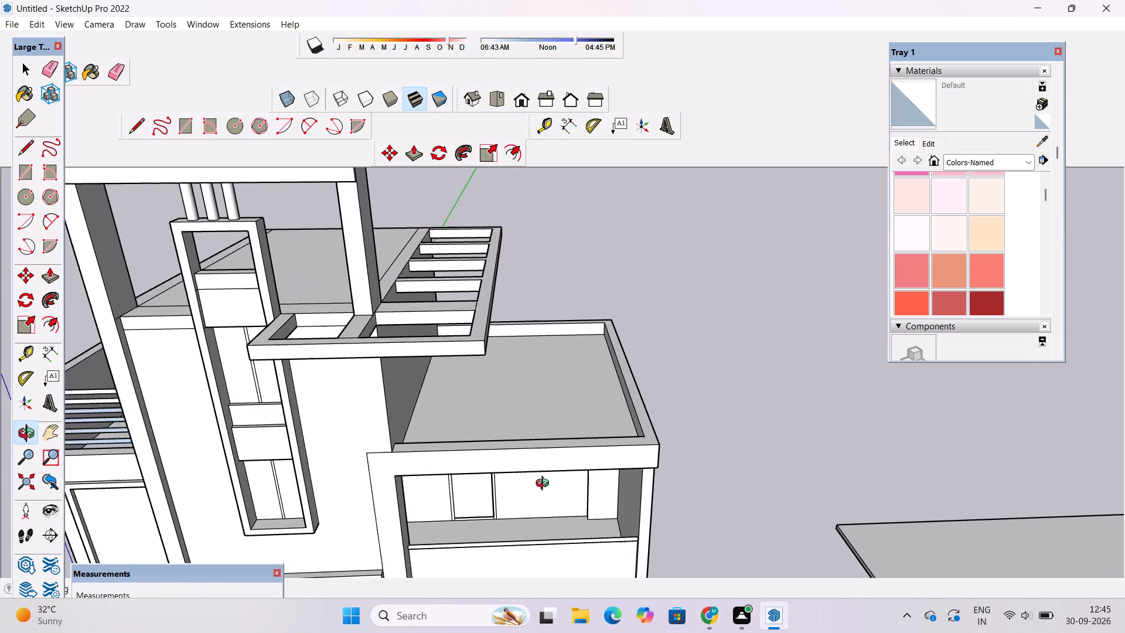
{"action": "scroll", "coordinate": [545, 485], "scroll_direction": "up", "scroll_amount": 2}
{"action": "left_click_drag", "start_coordinate": [544, 486], "coordinate": [533, 443]}
{"action": "left_click_drag", "start_coordinate": [533, 442], "coordinate": [448, 441], "text": "shift"}
{"action": "left_click_drag", "start_coordinate": [541, 474], "coordinate": [520, 497]}
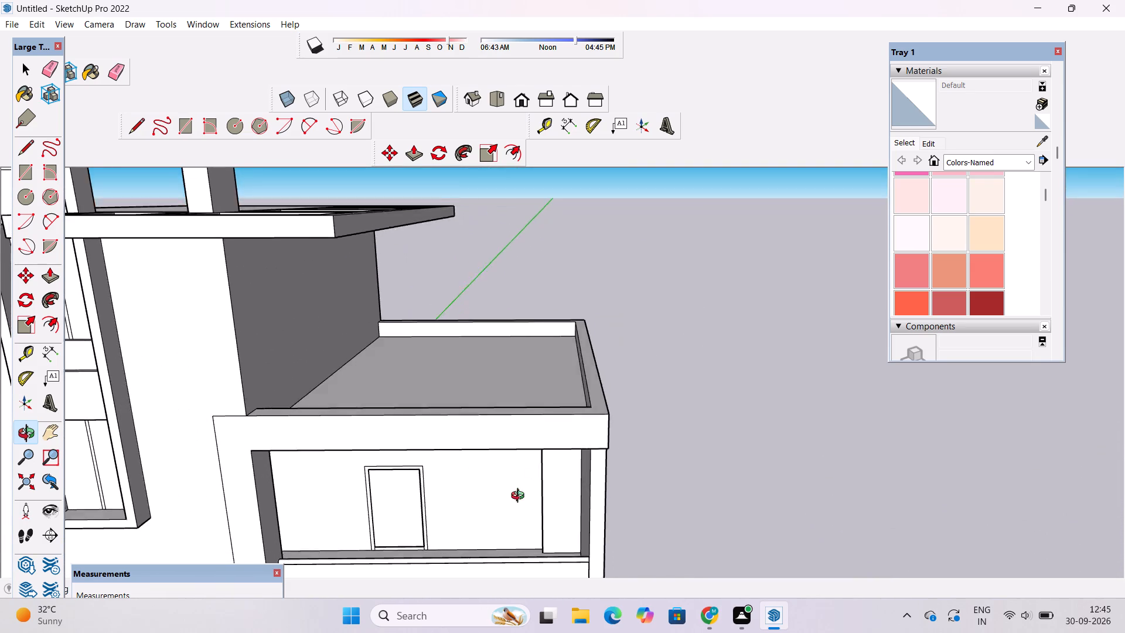
{"action": "left_click_drag", "start_coordinate": [520, 497], "coordinate": [410, 560]}
{"action": "left_click_drag", "start_coordinate": [478, 465], "coordinate": [299, 513]}
{"action": "left_click_drag", "start_coordinate": [373, 331], "coordinate": [385, 370], "text": "shift"}
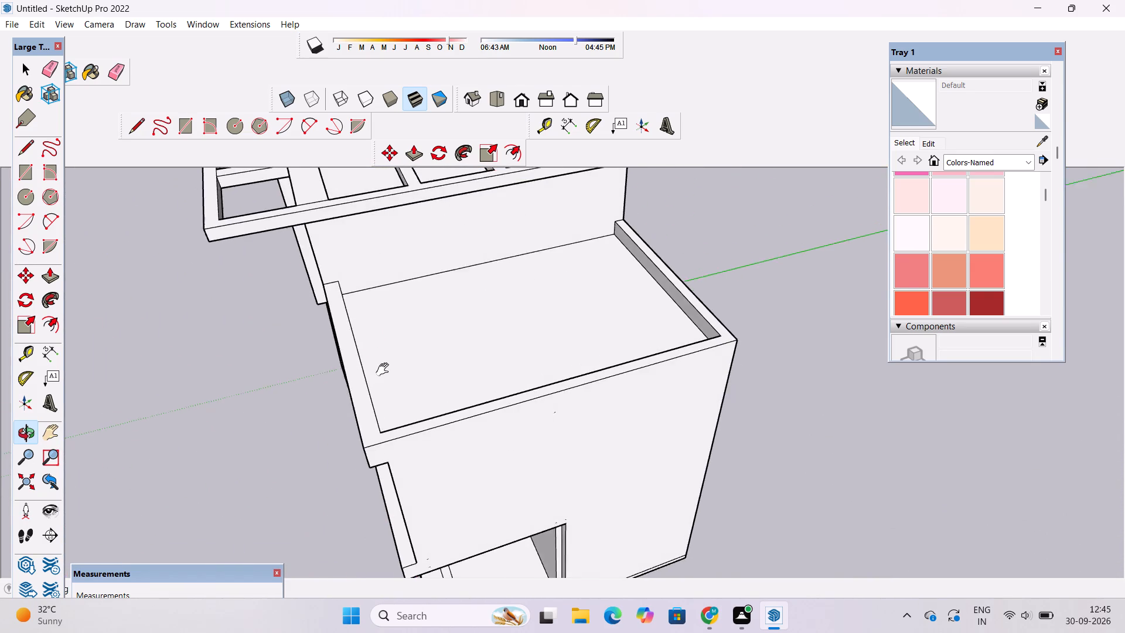
{"action": "left_click_drag", "start_coordinate": [385, 370], "coordinate": [385, 371], "text": "shift"}
{"action": "scroll", "coordinate": [385, 371], "scroll_direction": "up", "scroll_amount": 5}
{"action": "left_click_drag", "start_coordinate": [385, 375], "coordinate": [327, 389]}
{"action": "left_click_drag", "start_coordinate": [322, 382], "coordinate": [379, 437], "text": "shift"}
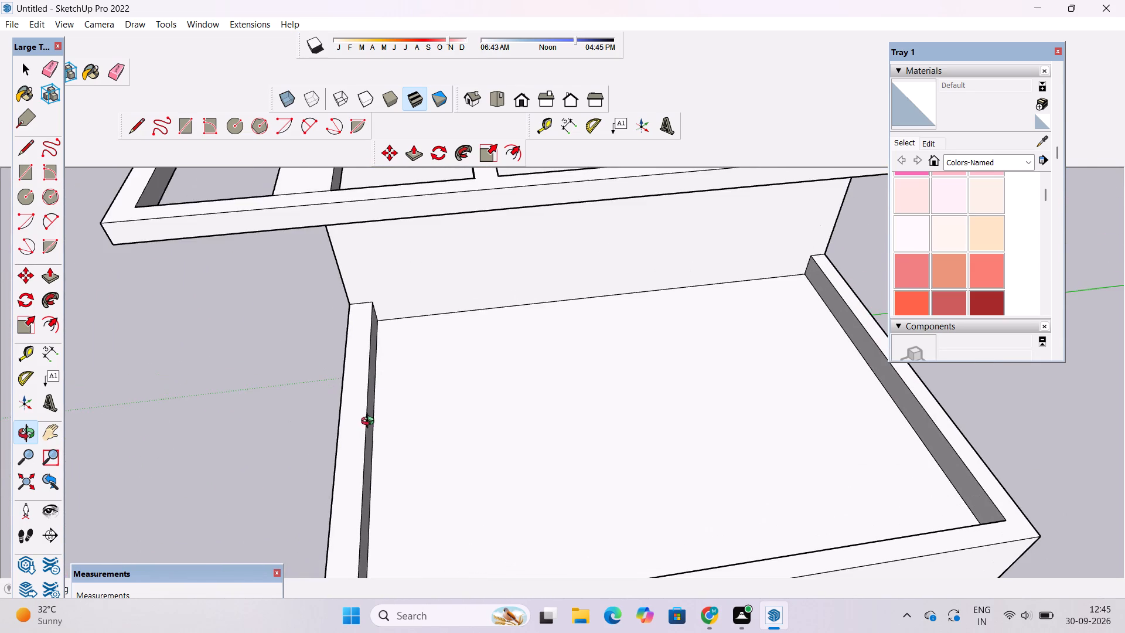
{"action": "scroll", "coordinate": [370, 423], "scroll_direction": "down", "scroll_amount": 4}
{"action": "scroll", "coordinate": [349, 379], "scroll_direction": "up", "scroll_amount": 7}
{"action": "left_click_drag", "start_coordinate": [377, 356], "coordinate": [366, 368], "text": "shift"}
{"action": "left_click_drag", "start_coordinate": [366, 368], "coordinate": [367, 340]}
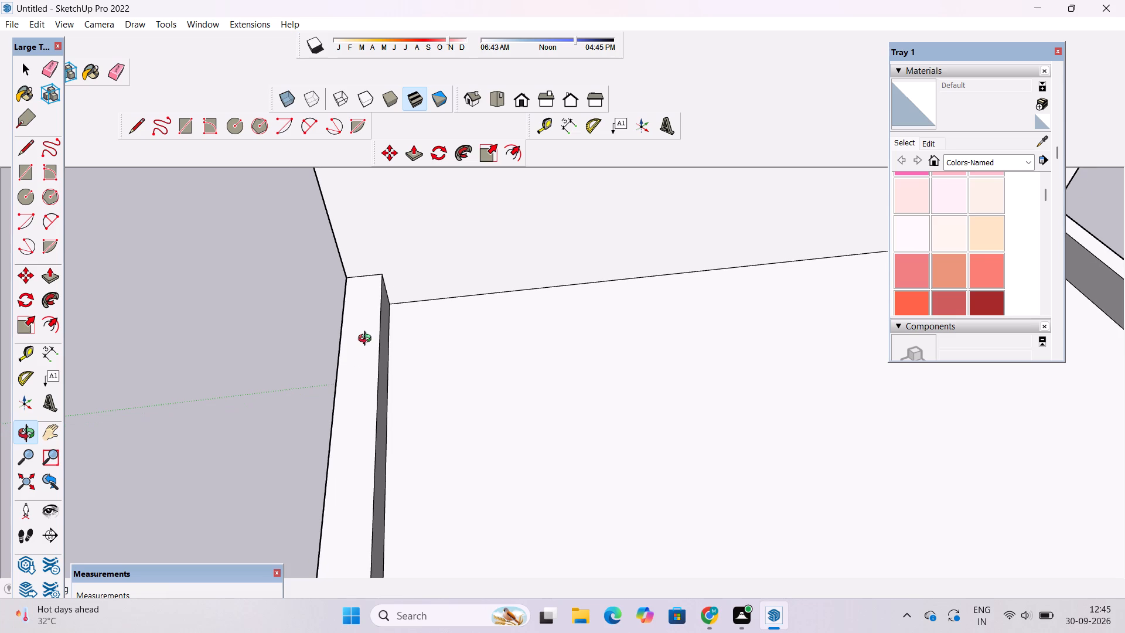
{"action": "key", "text": "l"}
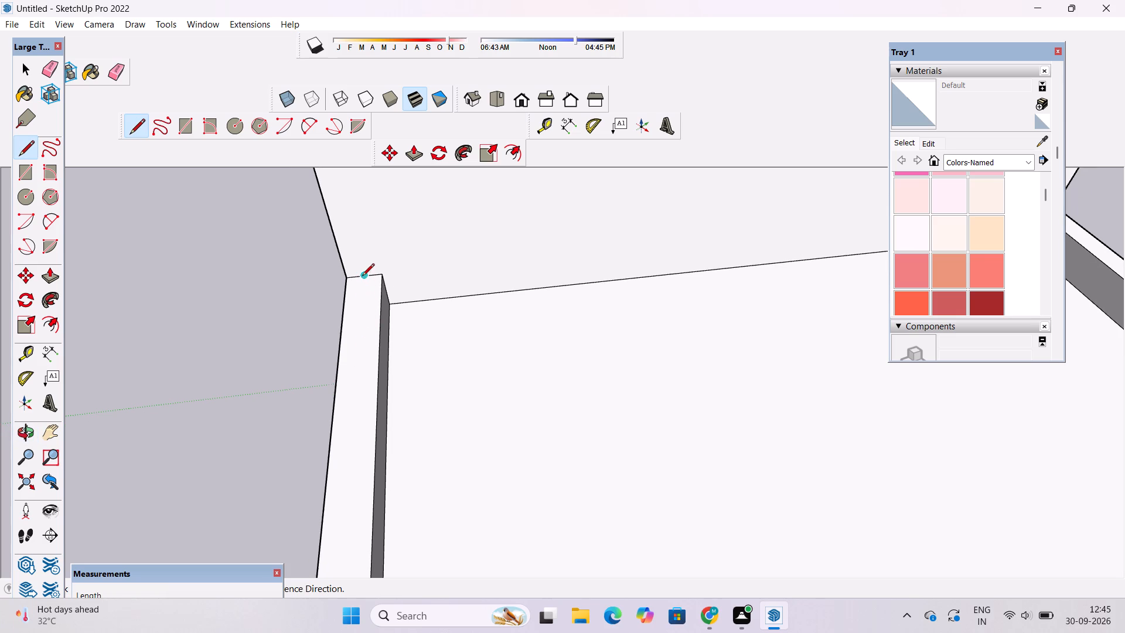
{"action": "left_click", "coordinate": [362, 277]}
{"action": "scroll", "coordinate": [363, 293], "scroll_direction": "down", "scroll_amount": 16}
{"action": "scroll", "coordinate": [349, 350], "scroll_direction": "up", "scroll_amount": 4}
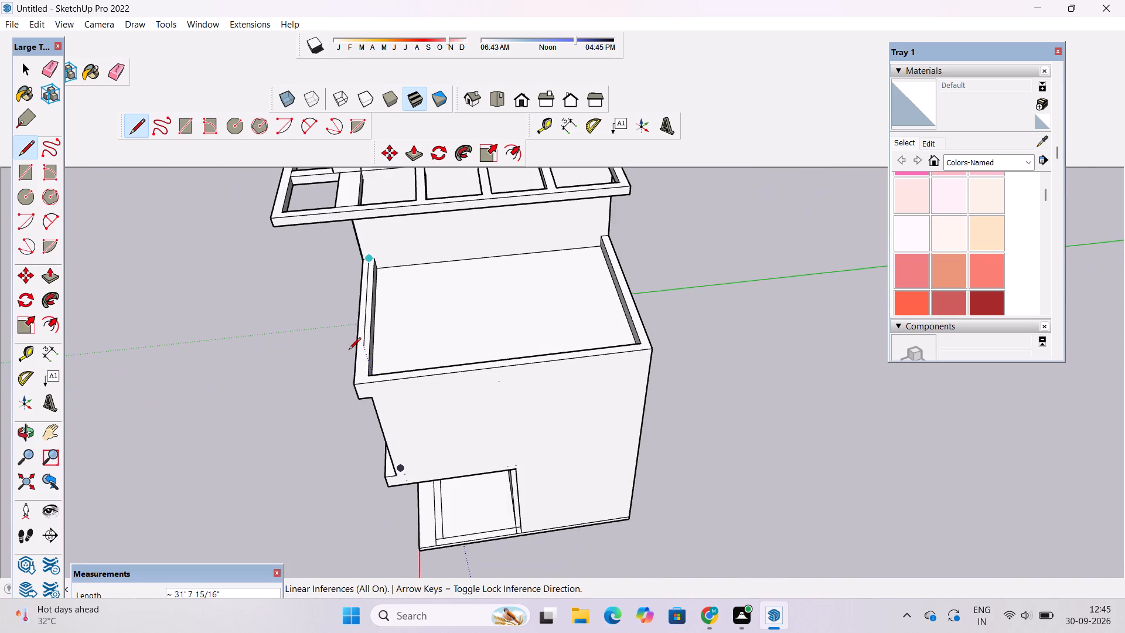
{"action": "scroll", "coordinate": [350, 367], "scroll_direction": "up", "scroll_amount": 7}
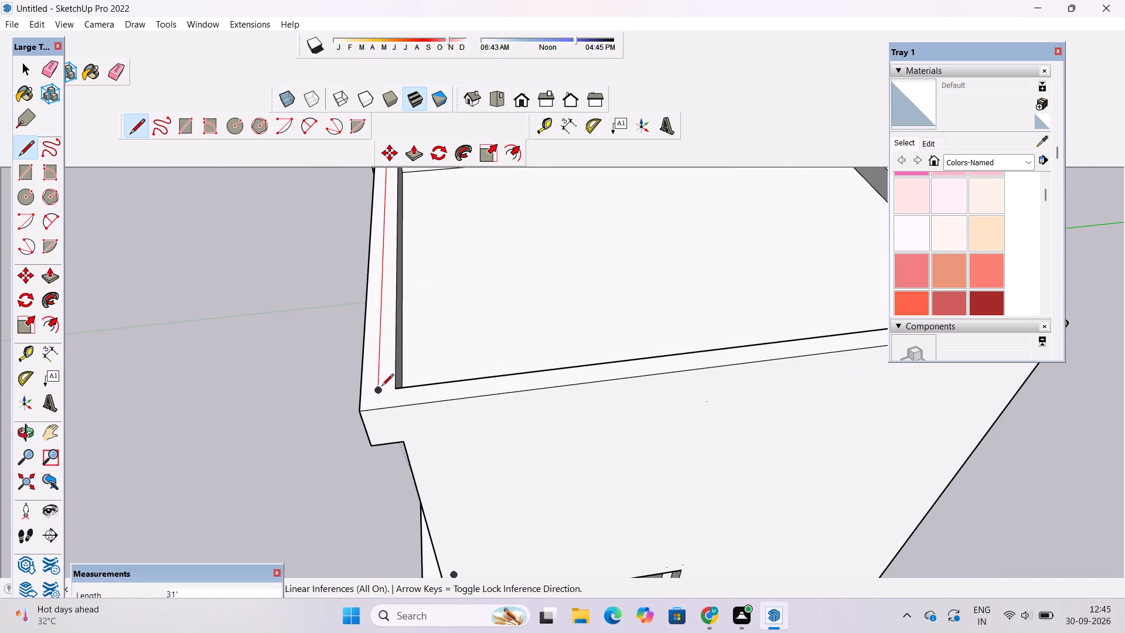
{"action": "left_click", "coordinate": [379, 409]}
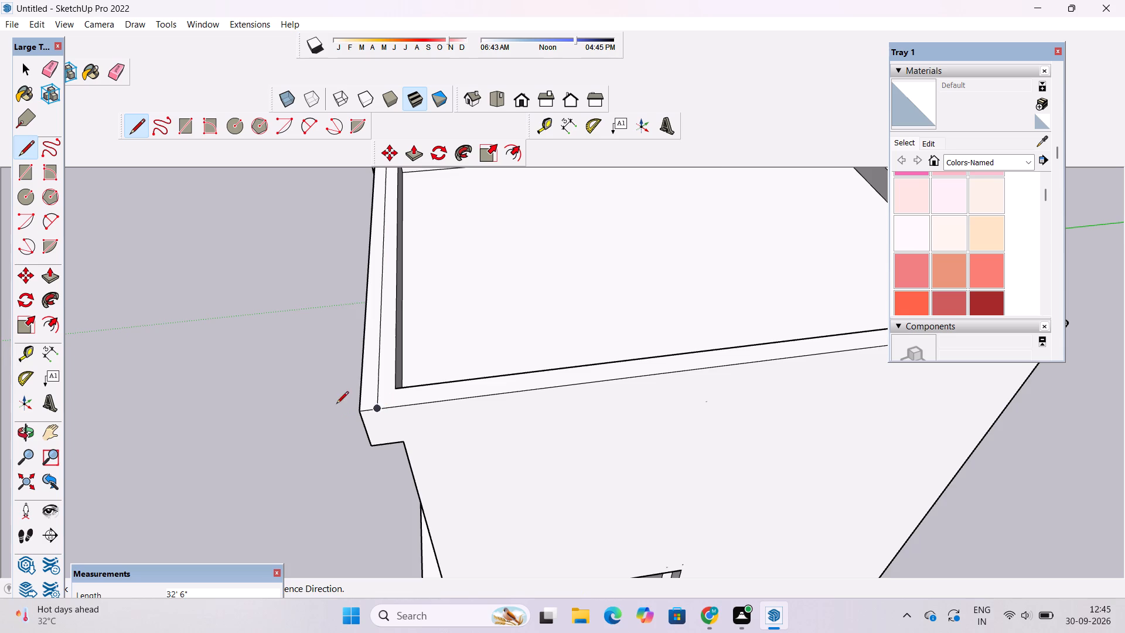
Draw a 32' 6" centre line along the top of the terrace's rear parapet, from the house wall to the outer edge.
{"action": "scroll", "coordinate": [323, 409], "scroll_direction": "down", "scroll_amount": 9}
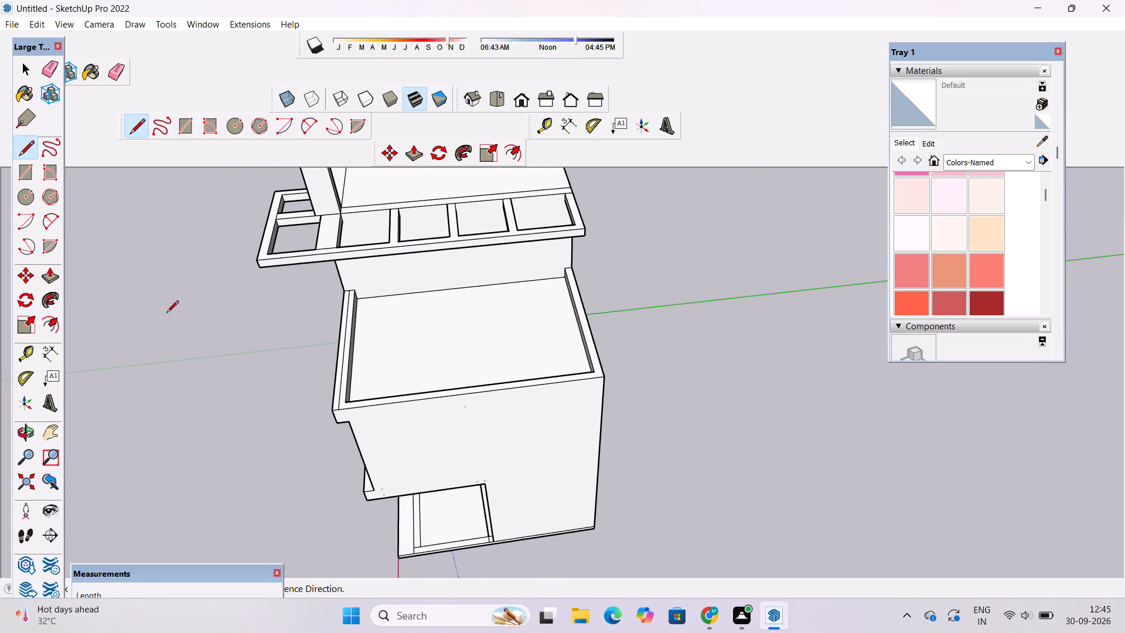
{"action": "scroll", "coordinate": [608, 263], "scroll_direction": "up", "scroll_amount": 11}
{"action": "scroll", "coordinate": [424, 293], "scroll_direction": "up", "scroll_amount": 1}
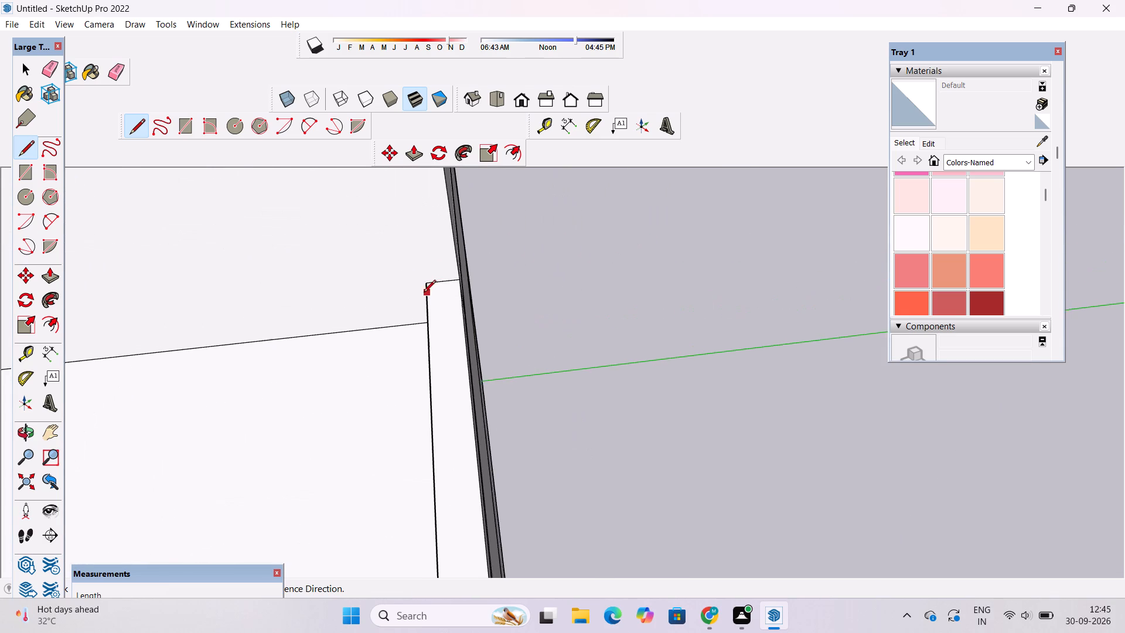
{"action": "scroll", "coordinate": [424, 293], "scroll_direction": "up", "scroll_amount": 3}
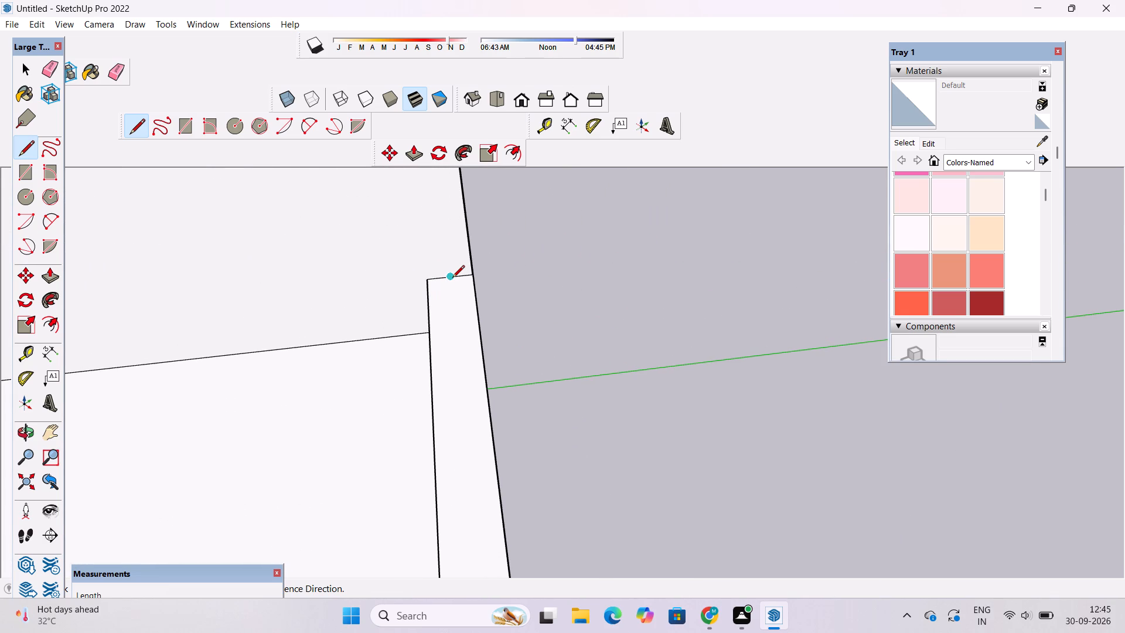
{"action": "left_click", "coordinate": [450, 278]}
{"action": "scroll", "coordinate": [453, 304], "scroll_direction": "down", "scroll_amount": 3}
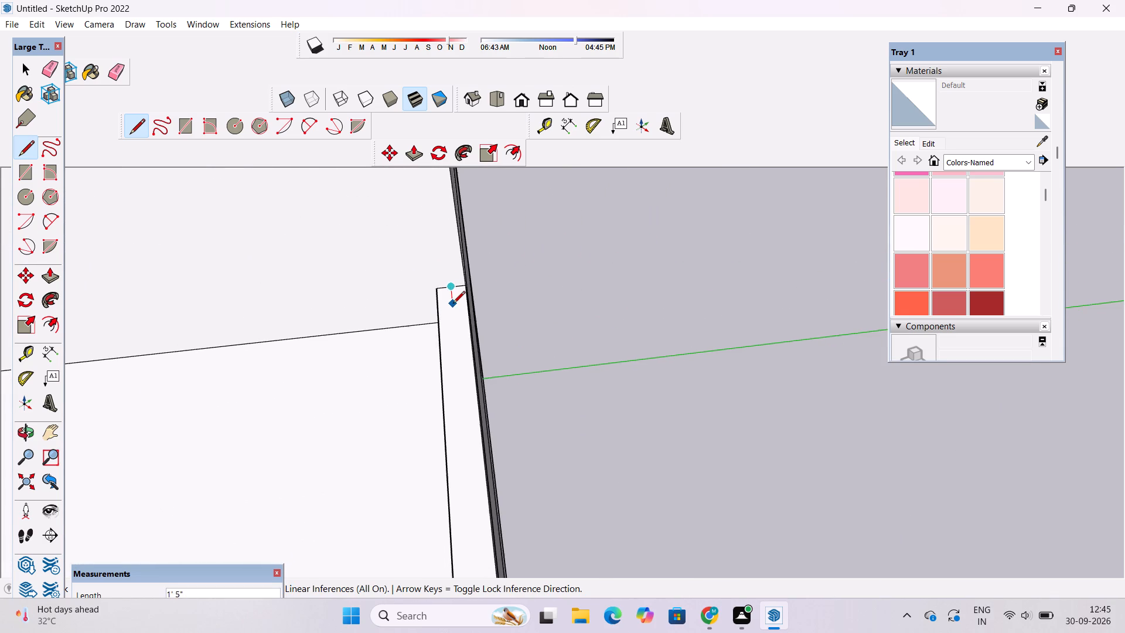
{"action": "scroll", "coordinate": [453, 304], "scroll_direction": "down", "scroll_amount": 15}
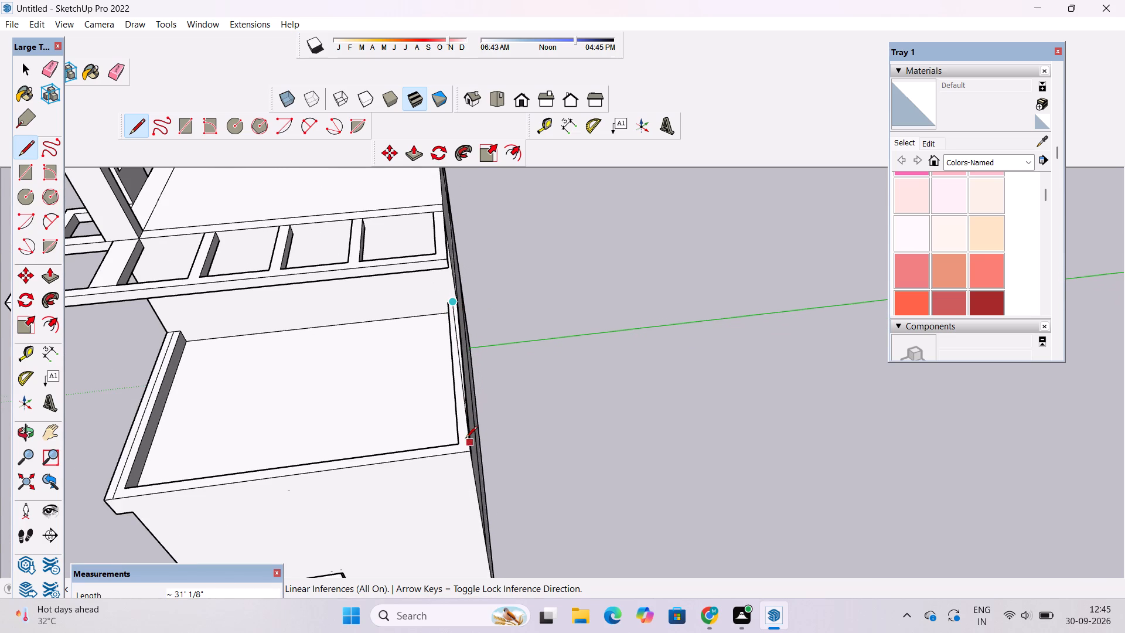
{"action": "scroll", "coordinate": [465, 439], "scroll_direction": "up", "scroll_amount": 15}
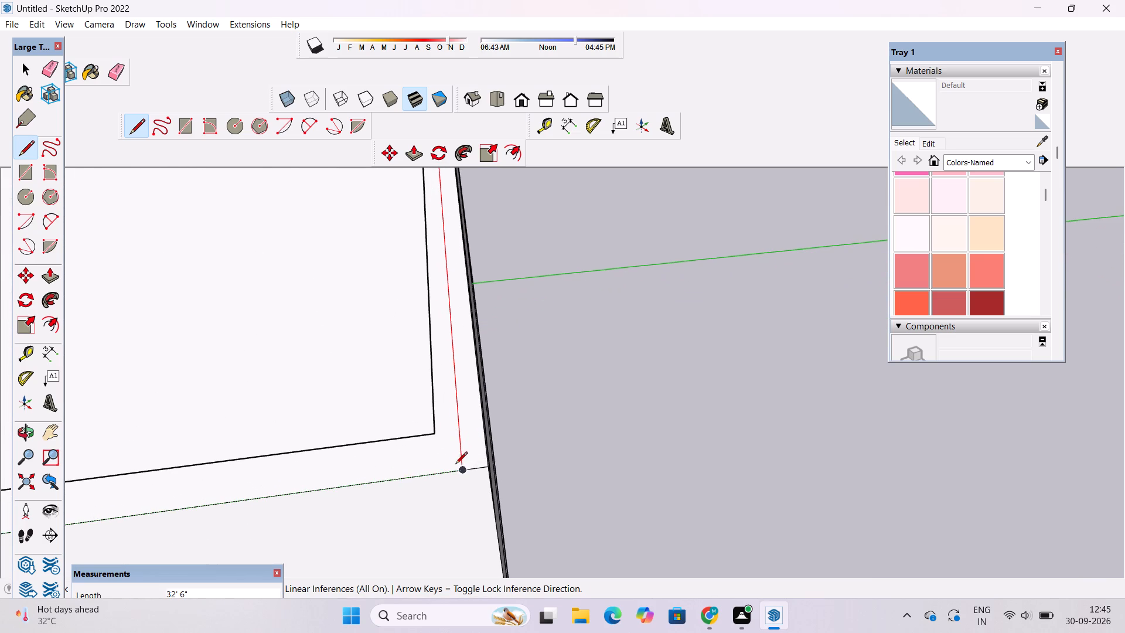
{"action": "left_click", "coordinate": [459, 475]}
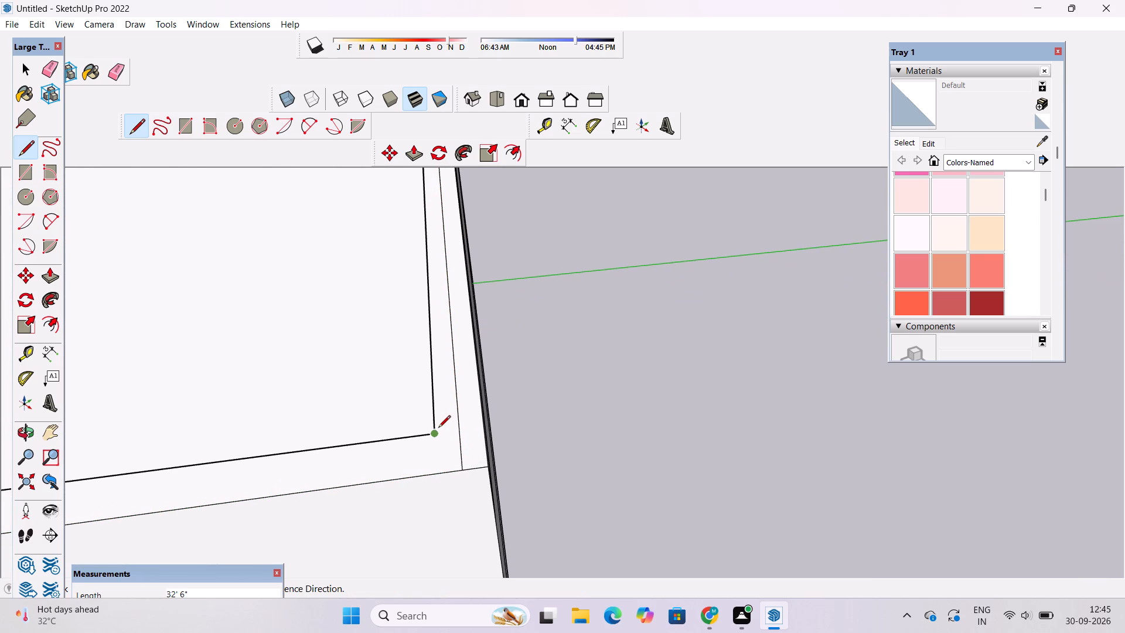
Draw a 1' 6" line across the rear parapet's top from the terrace's inner corner to the outer edge.
{"action": "left_click", "coordinate": [434, 432]}
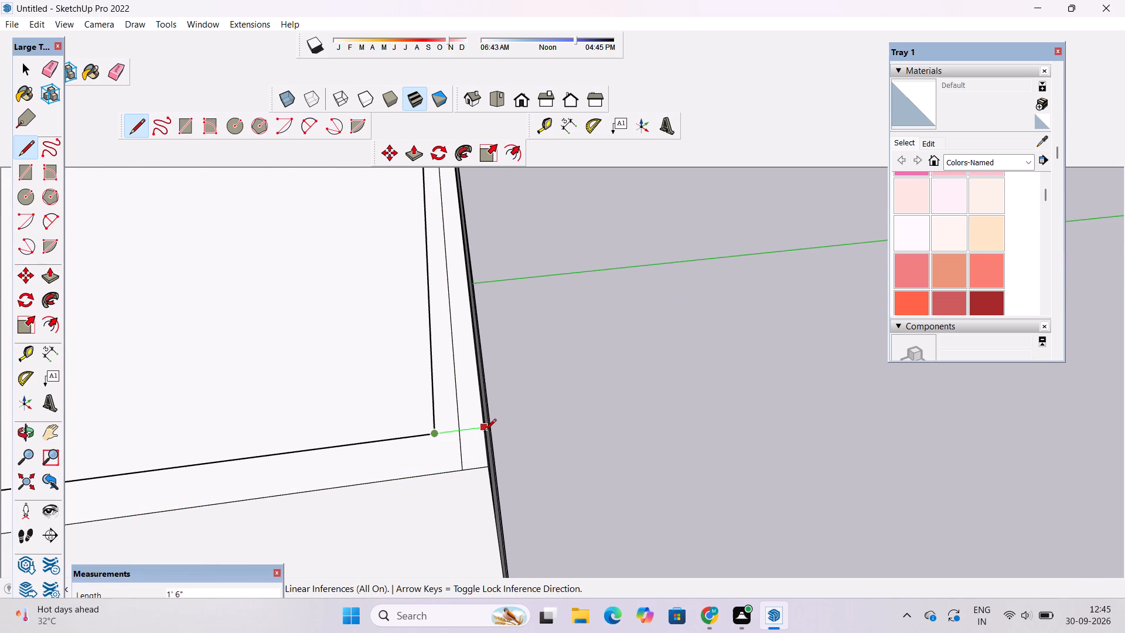
{"action": "left_click", "coordinate": [484, 432]}
Draw a 45' 11 1/2" line along the middle of the side parapet's top, from the rear outer edge to the front parapet's centre line.
{"action": "left_click", "coordinate": [488, 449]}
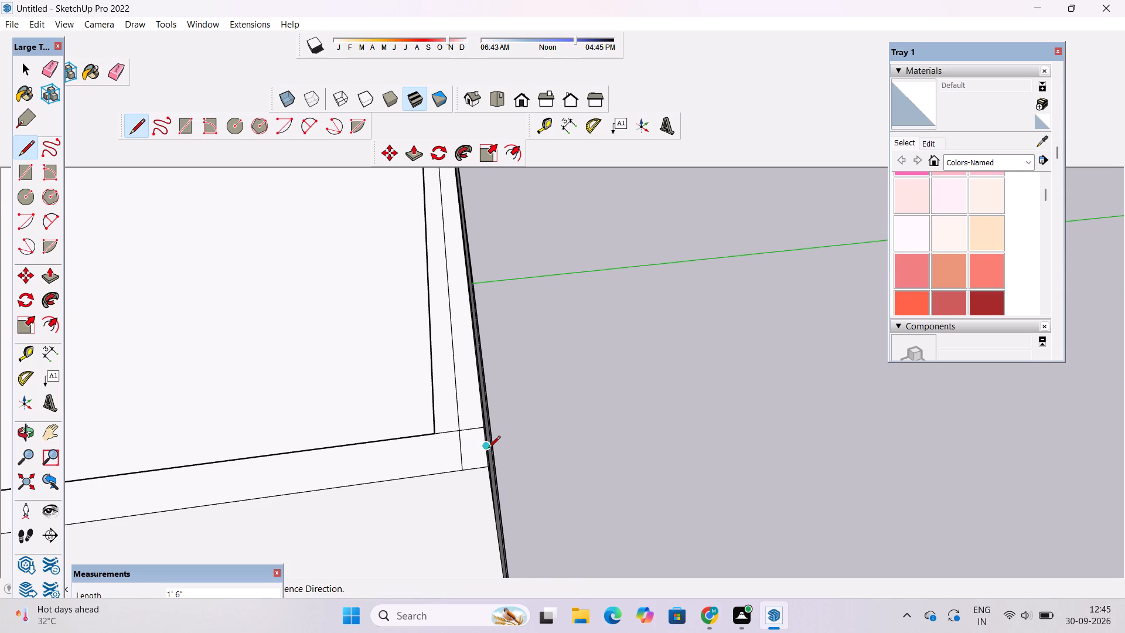
{"action": "scroll", "coordinate": [488, 449], "scroll_direction": "down", "scroll_amount": 17}
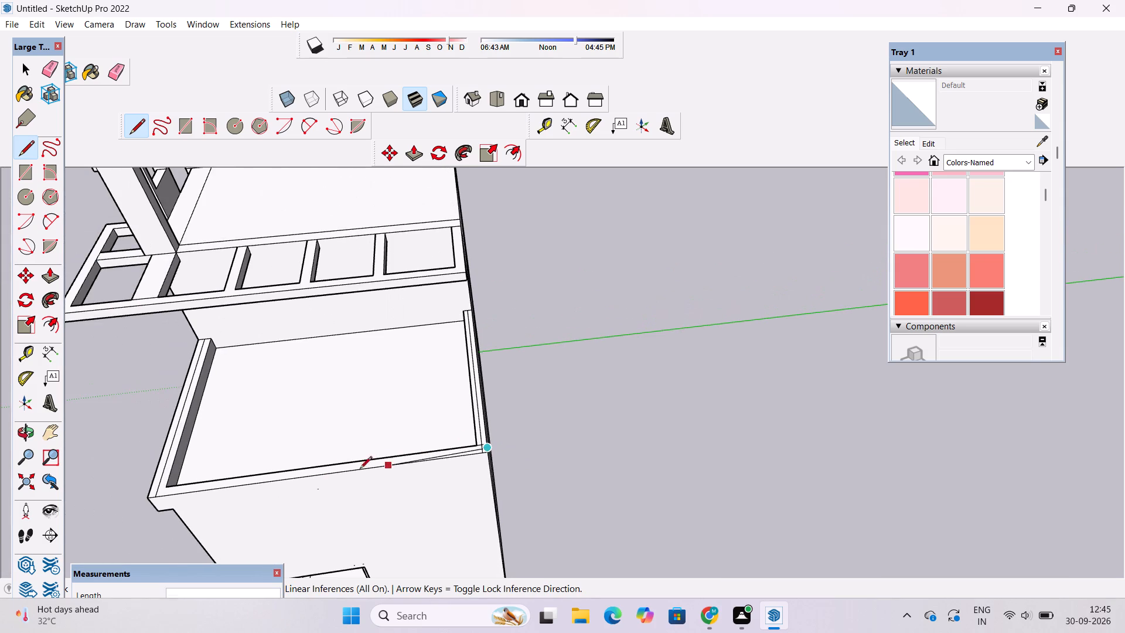
{"action": "scroll", "coordinate": [279, 479], "scroll_direction": "up", "scroll_amount": 4}
{"action": "scroll", "coordinate": [214, 448], "scroll_direction": "up", "scroll_amount": 4}
{"action": "scroll", "coordinate": [214, 448], "scroll_direction": "down", "scroll_amount": 9}
{"action": "scroll", "coordinate": [148, 461], "scroll_direction": "up", "scroll_amount": 2}
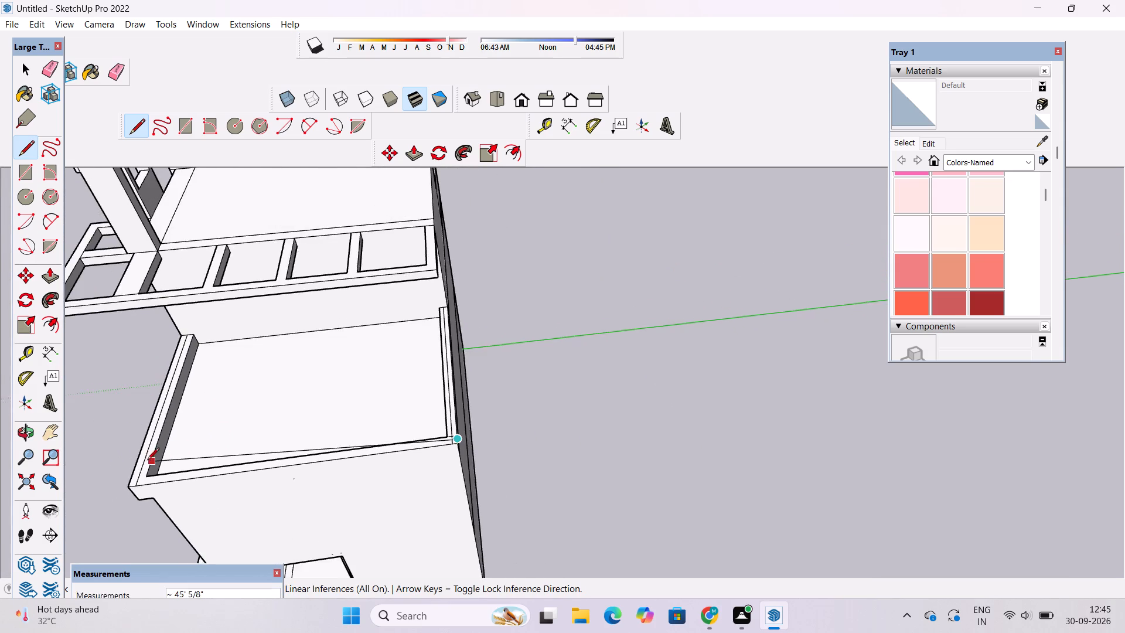
{"action": "scroll", "coordinate": [147, 461], "scroll_direction": "up", "scroll_amount": 11}
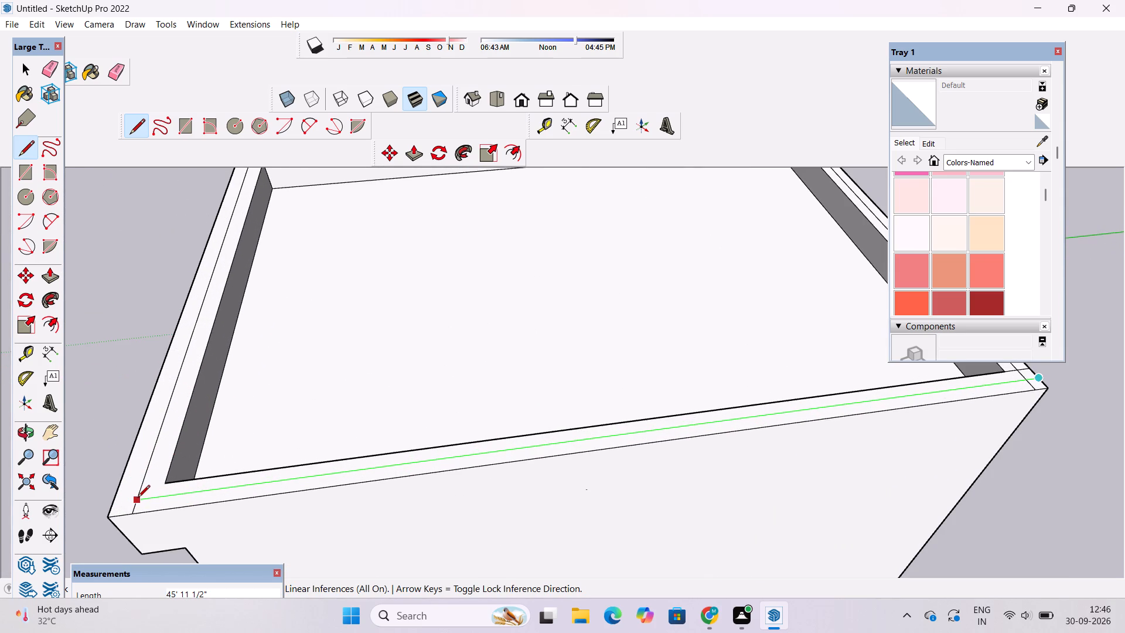
{"action": "left_click", "coordinate": [133, 502]}
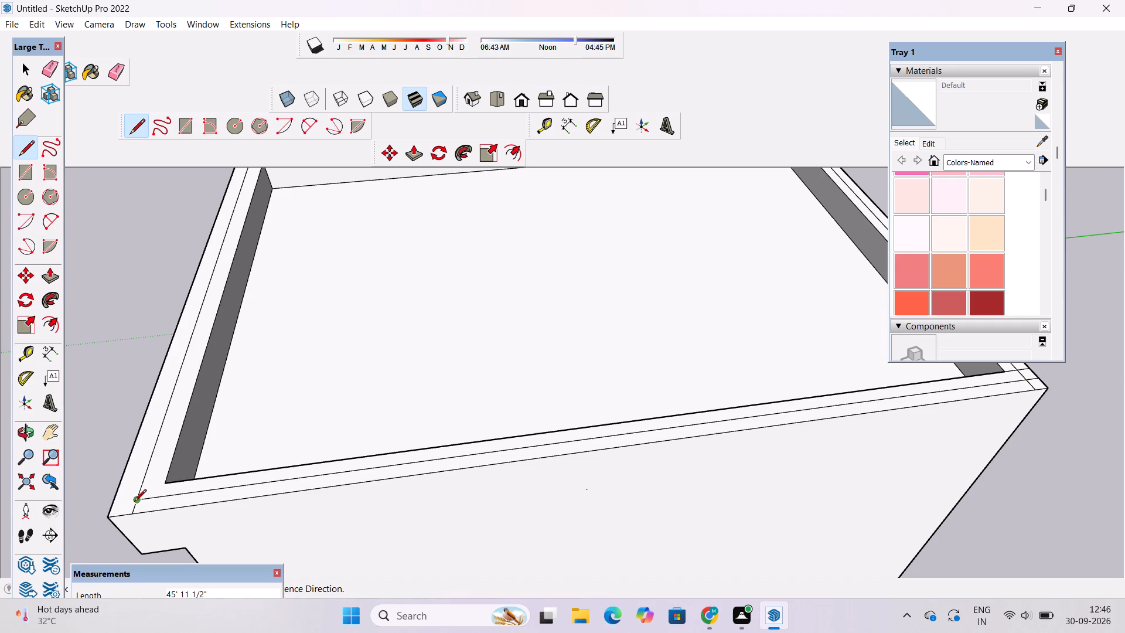
Erase the short helper line and overhanging line ends at both parapet corners, leaving one continuous centre line around the terrace.
{"action": "key", "text": "space"}
{"action": "type", "text": "e"}
{"action": "left_click", "coordinate": [134, 506]}
{"action": "scroll", "coordinate": [104, 501], "scroll_direction": "down", "scroll_amount": 3}
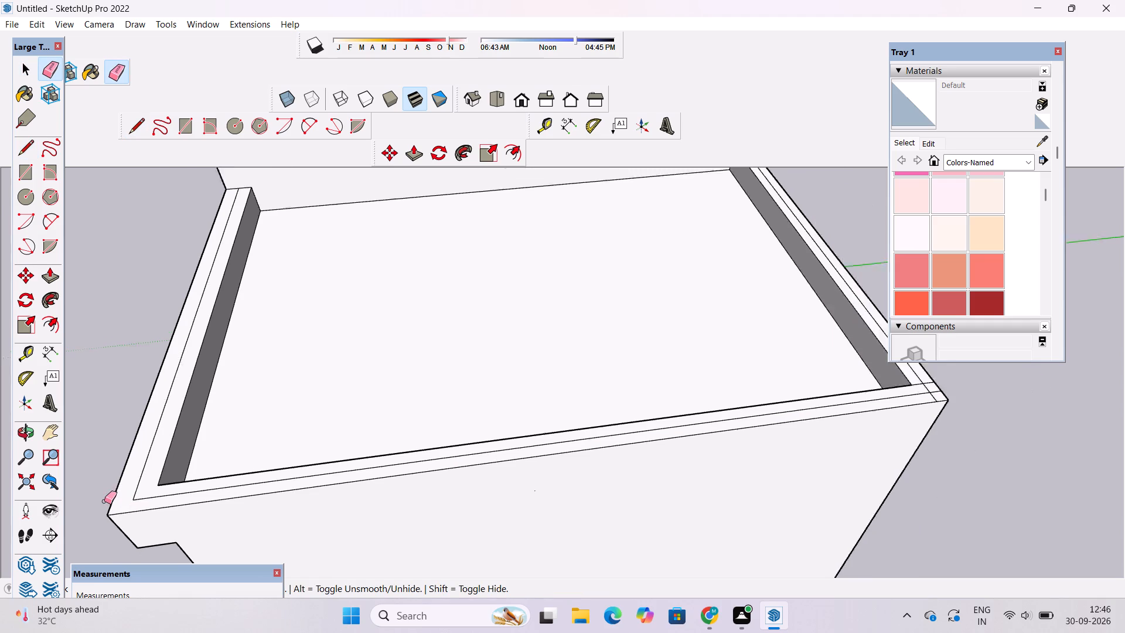
{"action": "scroll", "coordinate": [104, 501], "scroll_direction": "down", "scroll_amount": 3}
{"action": "scroll", "coordinate": [623, 415], "scroll_direction": "up", "scroll_amount": 9}
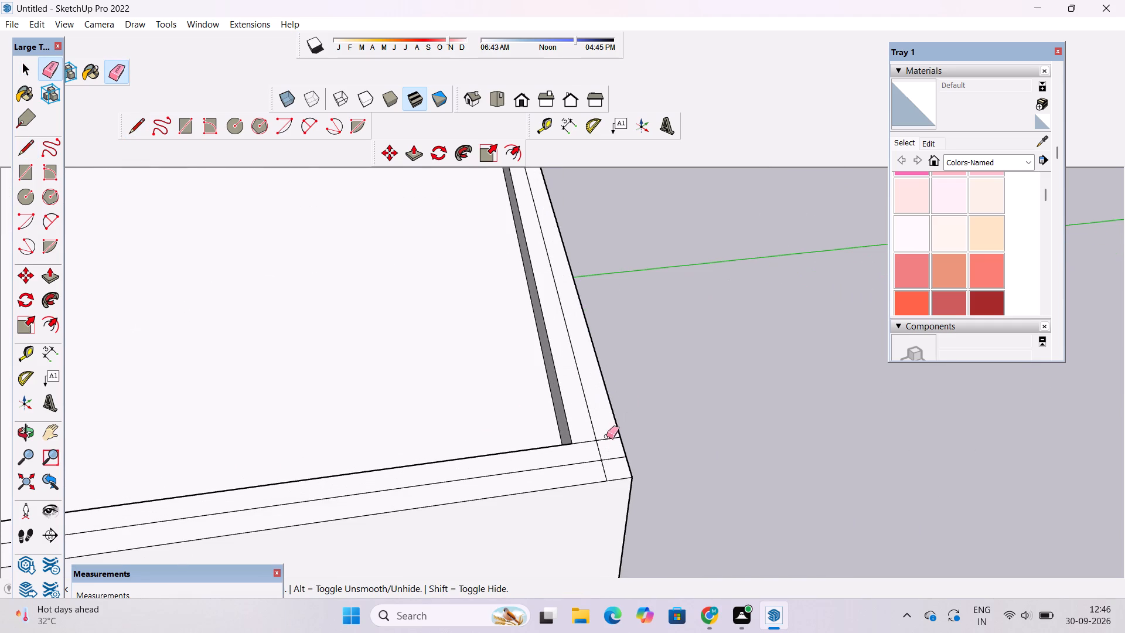
{"action": "left_click_drag", "start_coordinate": [607, 434], "coordinate": [609, 440]}
{"action": "left_click_drag", "start_coordinate": [587, 434], "coordinate": [587, 444]}
{"action": "left_click_drag", "start_coordinate": [612, 452], "coordinate": [614, 460]}
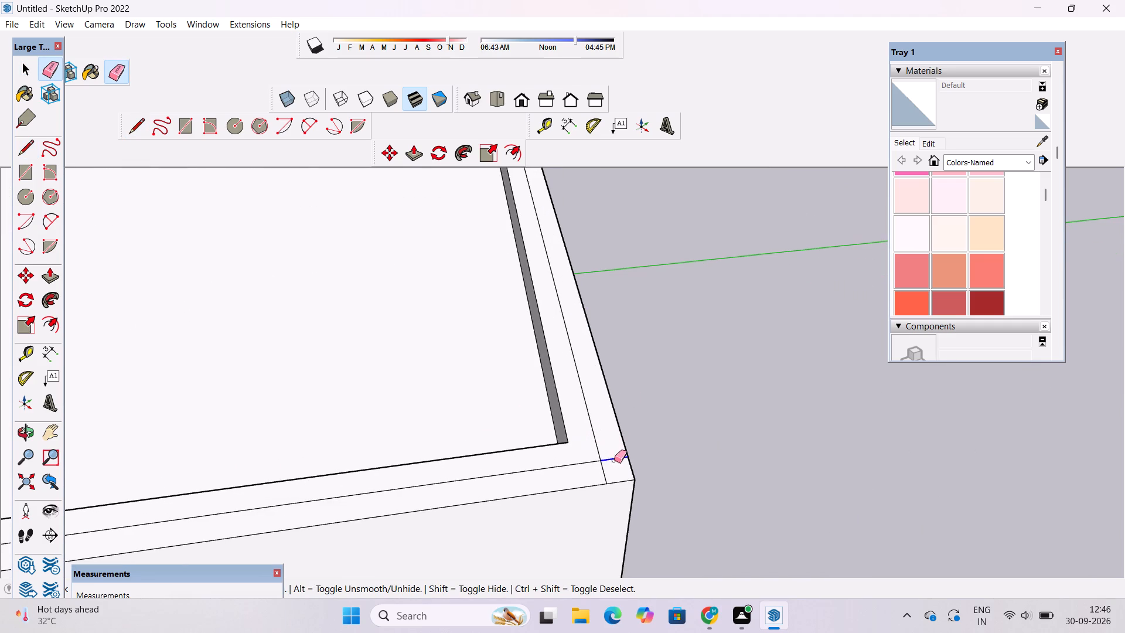
{"action": "left_click_drag", "start_coordinate": [614, 460], "coordinate": [607, 474]}
{"action": "left_click_drag", "start_coordinate": [607, 474], "coordinate": [601, 482]}
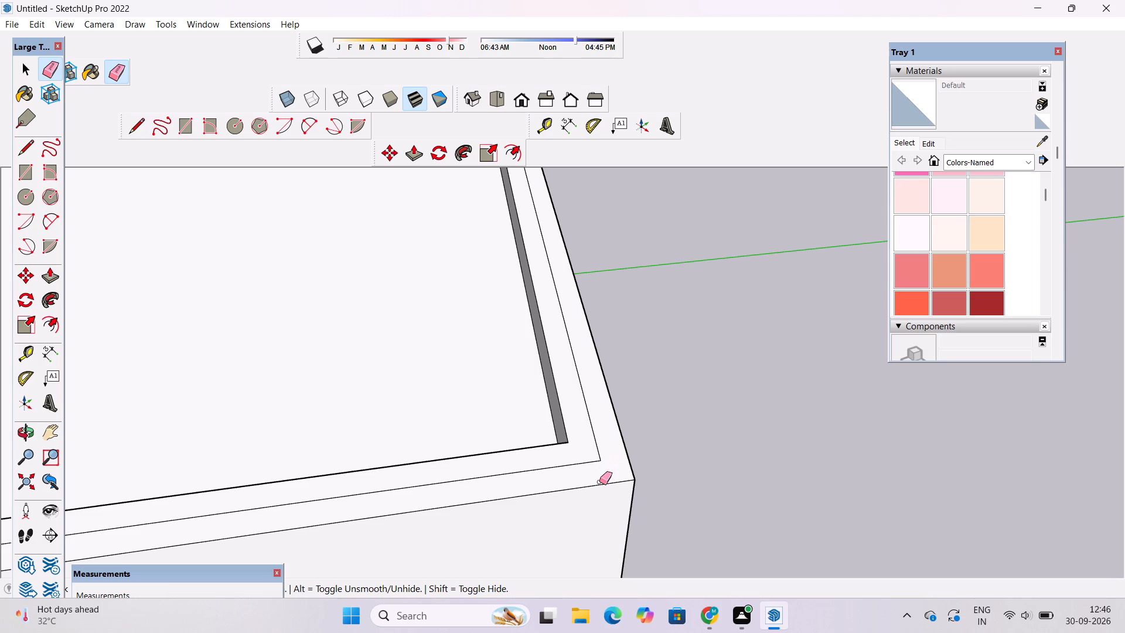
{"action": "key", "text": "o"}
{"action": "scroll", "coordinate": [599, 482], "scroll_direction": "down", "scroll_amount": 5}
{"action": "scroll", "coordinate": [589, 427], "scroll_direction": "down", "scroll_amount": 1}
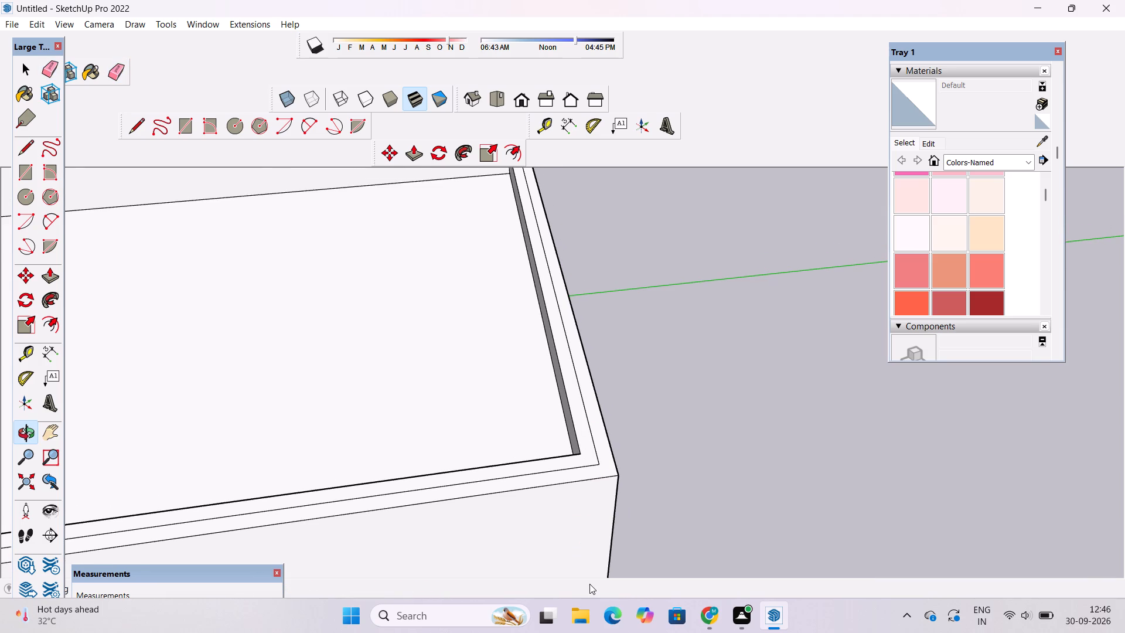
Examine the terrace parapets, the front facade and the balcony railing from several angles.
{"action": "scroll", "coordinate": [604, 582], "scroll_direction": "down", "scroll_amount": 6}
{"action": "scroll", "coordinate": [489, 353], "scroll_direction": "down", "scroll_amount": 5}
{"action": "left_click_drag", "start_coordinate": [503, 382], "coordinate": [522, 413]}
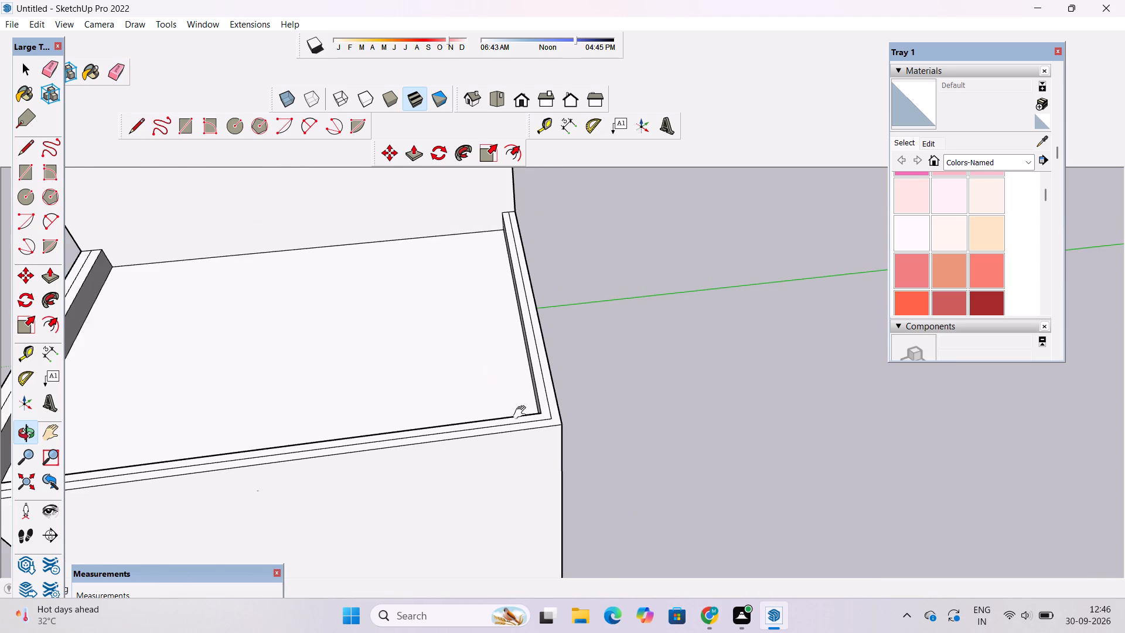
{"action": "left_click_drag", "start_coordinate": [522, 413], "coordinate": [542, 461]}
{"action": "left_click_drag", "start_coordinate": [549, 475], "coordinate": [514, 431]}
{"action": "scroll", "coordinate": [513, 424], "scroll_direction": "down", "scroll_amount": 5}
{"action": "left_click_drag", "start_coordinate": [496, 428], "coordinate": [603, 468], "text": "shift"}
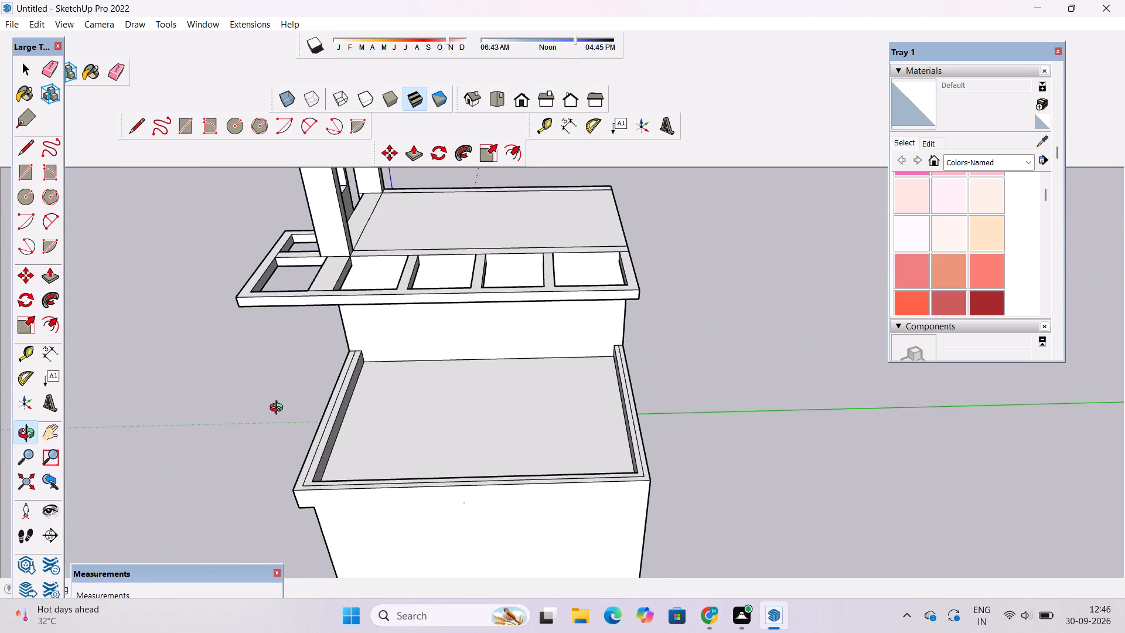
{"action": "left_click_drag", "start_coordinate": [281, 425], "coordinate": [604, 489]}
{"action": "left_click_drag", "start_coordinate": [615, 510], "coordinate": [238, 333], "text": "shift"}
{"action": "scroll", "coordinate": [238, 348], "scroll_direction": "up", "scroll_amount": 4}
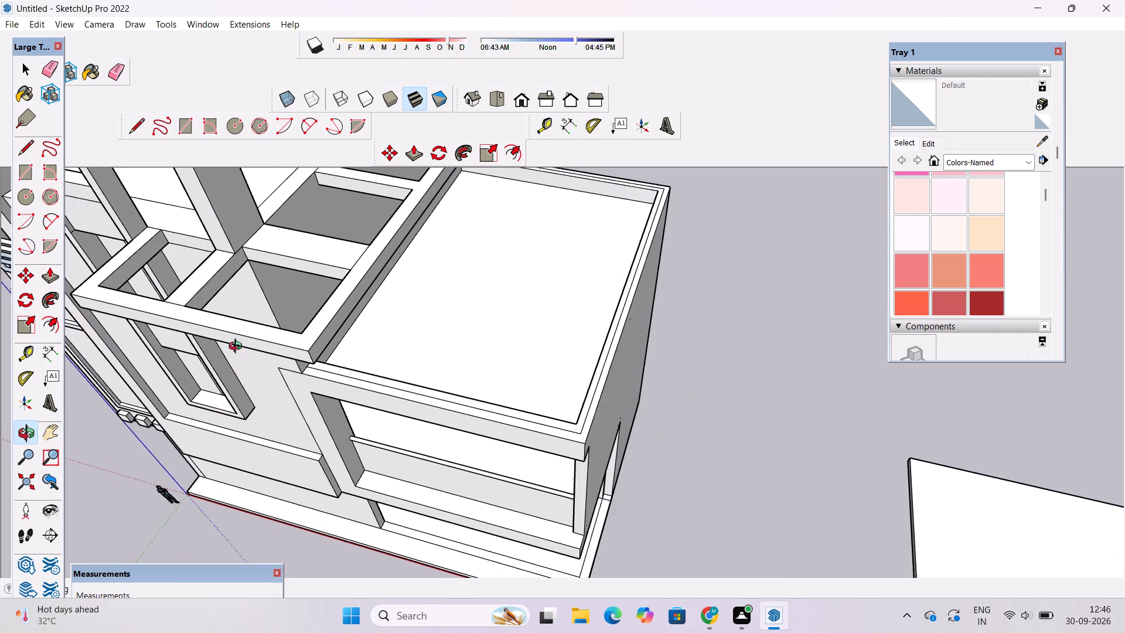
{"action": "scroll", "coordinate": [276, 399], "scroll_direction": "up", "scroll_amount": 4}
{"action": "left_click_drag", "start_coordinate": [318, 388], "coordinate": [271, 386], "text": "shift"}
{"action": "scroll", "coordinate": [271, 384], "scroll_direction": "up", "scroll_amount": 1}
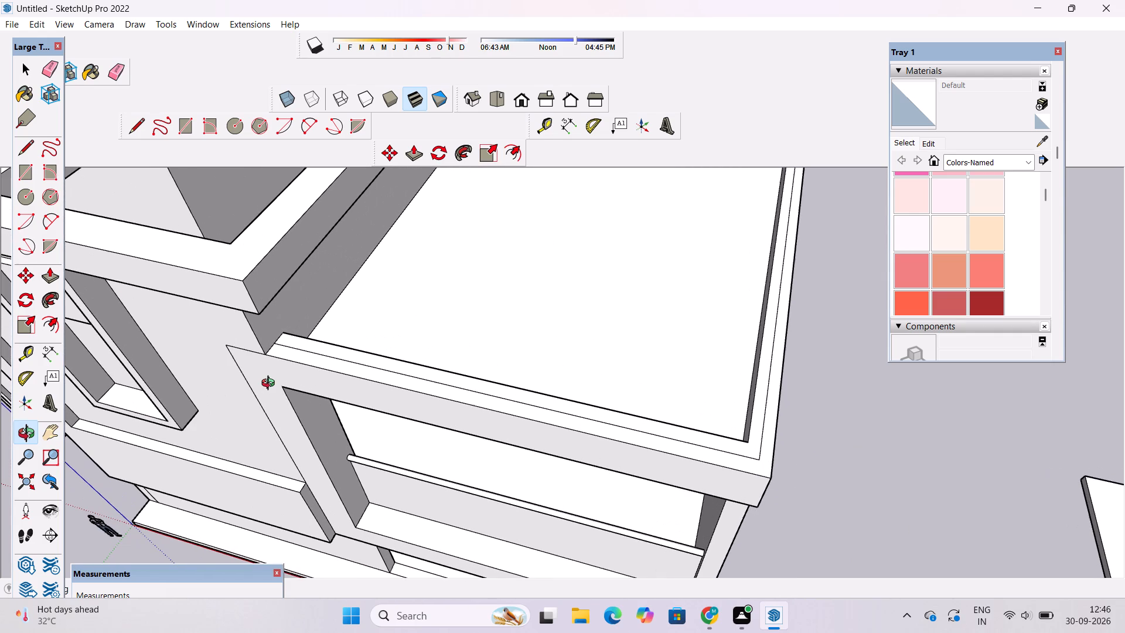
{"action": "scroll", "coordinate": [271, 384], "scroll_direction": "up", "scroll_amount": 3}
{"action": "left_click_drag", "start_coordinate": [295, 348], "coordinate": [287, 384], "text": "shift"}
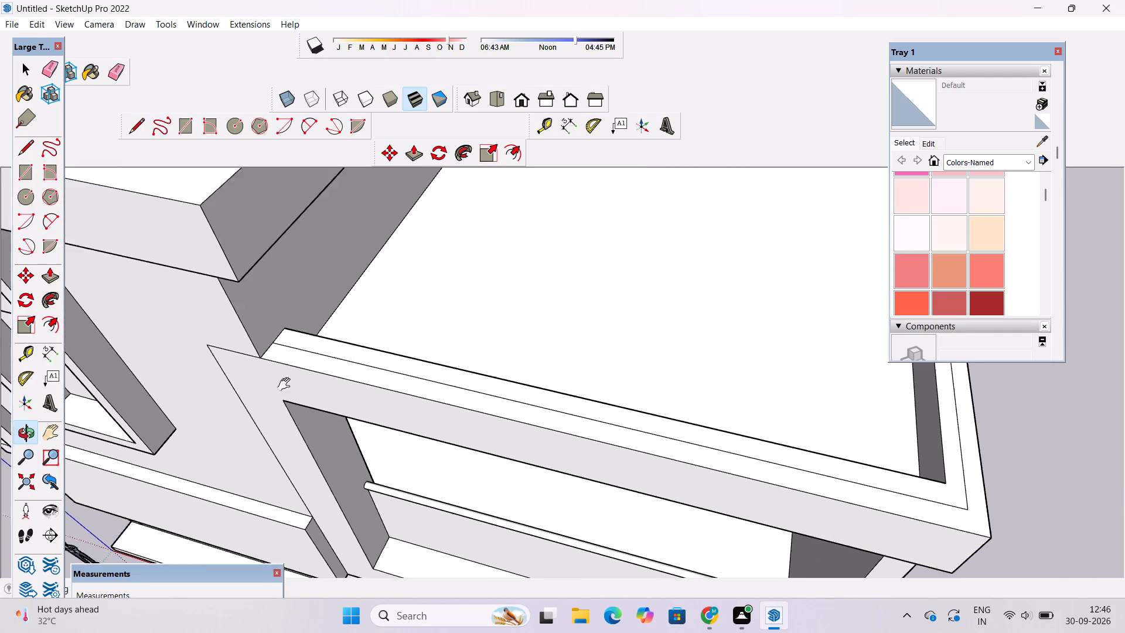
{"action": "left_click_drag", "start_coordinate": [287, 384], "coordinate": [274, 468], "text": "shift"}
{"action": "left_click_drag", "start_coordinate": [271, 469], "coordinate": [203, 247]}
{"action": "scroll", "coordinate": [200, 315], "scroll_direction": "down", "scroll_amount": 10}
{"action": "left_click_drag", "start_coordinate": [229, 368], "coordinate": [229, 314], "text": "shift"}
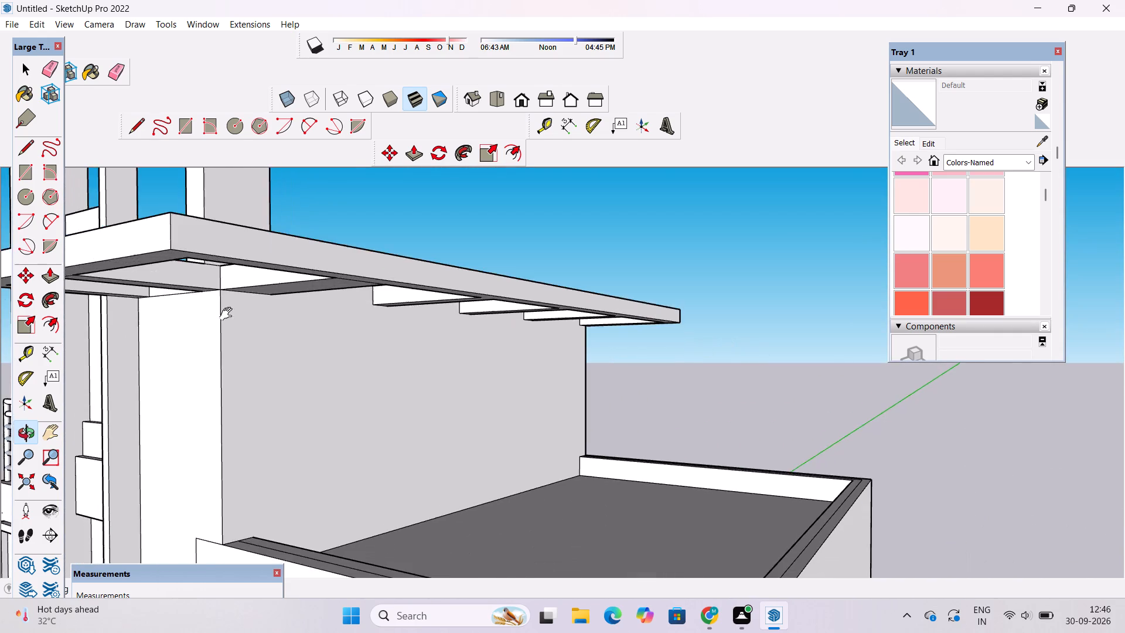
{"action": "scroll", "coordinate": [229, 314], "scroll_direction": "down", "scroll_amount": 9}
{"action": "left_click_drag", "start_coordinate": [234, 347], "coordinate": [473, 305]}
{"action": "left_click_drag", "start_coordinate": [438, 378], "coordinate": [407, 383]}
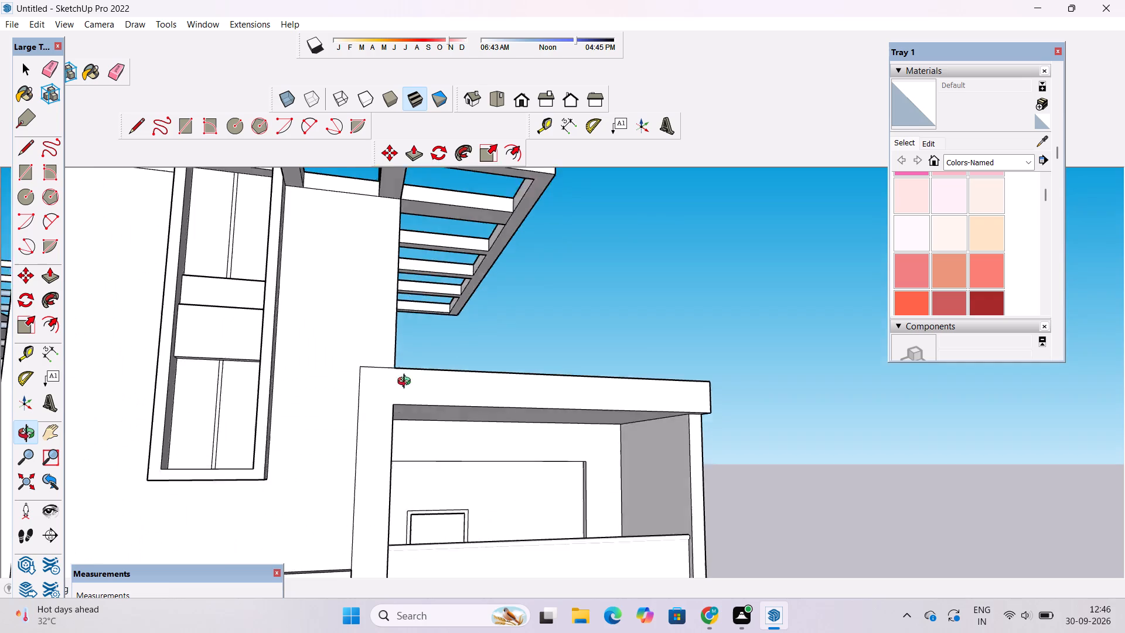
{"action": "left_click_drag", "start_coordinate": [407, 383], "coordinate": [376, 400]}
{"action": "scroll", "coordinate": [372, 394], "scroll_direction": "down", "scroll_amount": 6}
{"action": "left_click_drag", "start_coordinate": [372, 385], "coordinate": [298, 365], "text": "shift"}
{"action": "left_click_drag", "start_coordinate": [296, 366], "coordinate": [378, 471]}
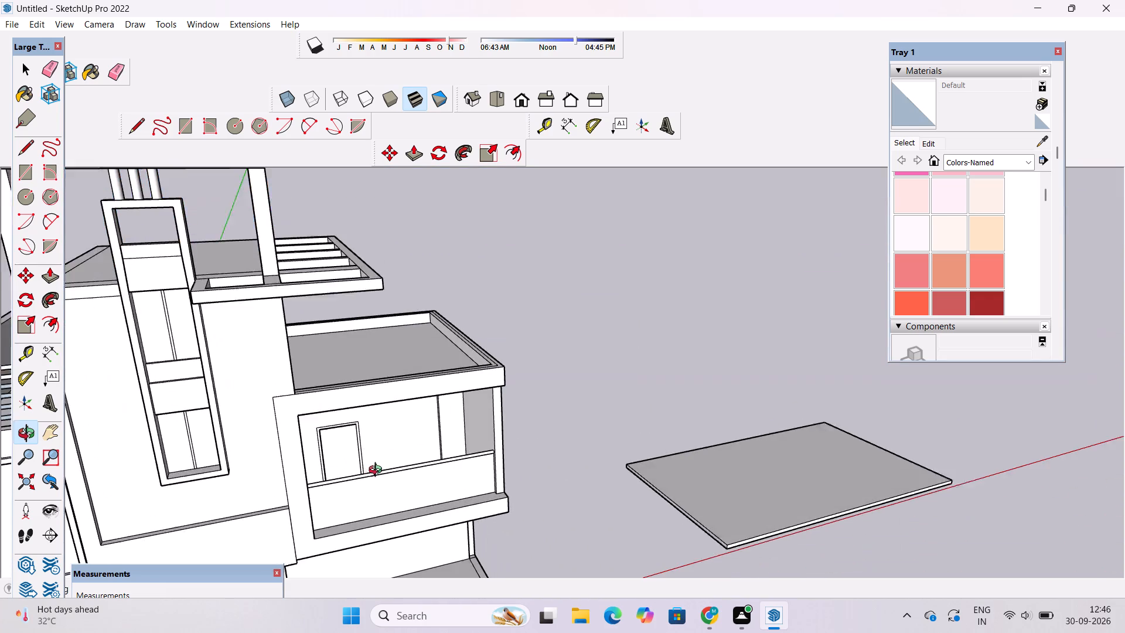
{"action": "left_click_drag", "start_coordinate": [378, 471], "coordinate": [379, 472]}
{"action": "scroll", "coordinate": [313, 378], "scroll_direction": "up", "scroll_amount": 8}
{"action": "left_click_drag", "start_coordinate": [312, 392], "coordinate": [288, 407], "text": "shift"}
{"action": "left_click_drag", "start_coordinate": [287, 413], "coordinate": [213, 407]}
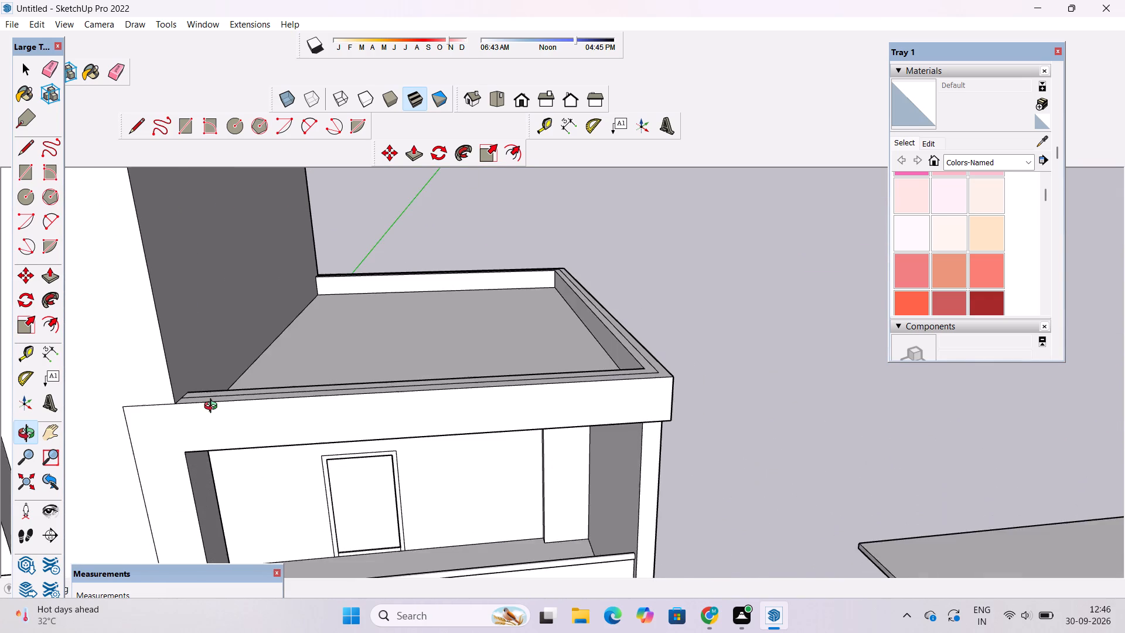
{"action": "scroll", "coordinate": [213, 407], "scroll_direction": "up", "scroll_amount": 3}
{"action": "left_click_drag", "start_coordinate": [221, 400], "coordinate": [306, 408], "text": "shift"}
{"action": "scroll", "coordinate": [309, 409], "scroll_direction": "down", "scroll_amount": 20}
{"action": "left_click_drag", "start_coordinate": [289, 387], "coordinate": [290, 418], "text": "shift"}
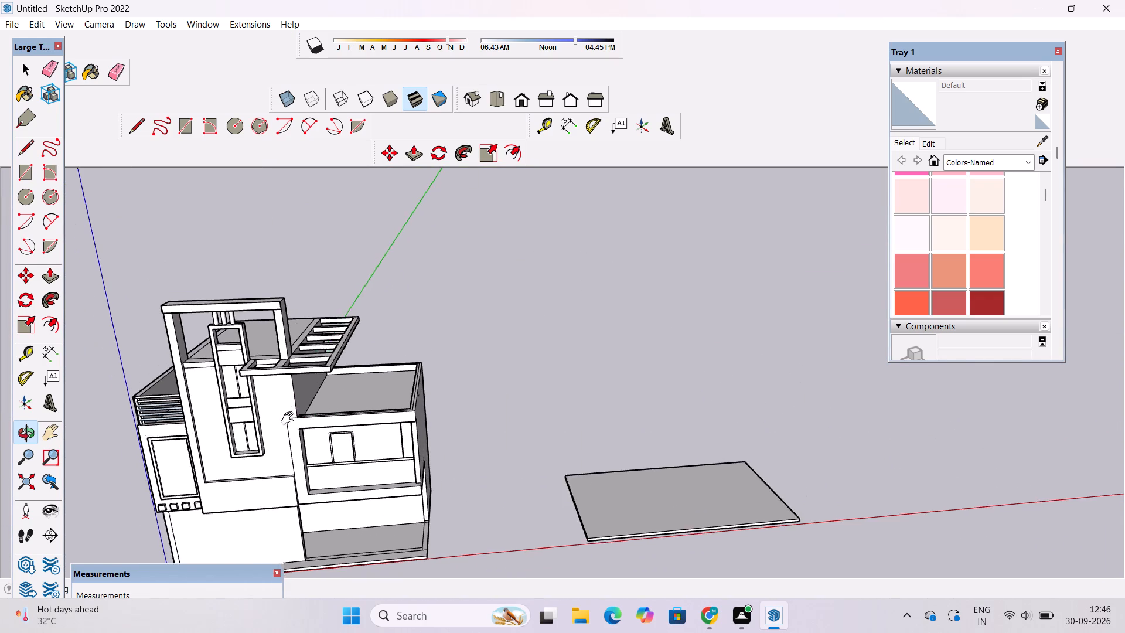
{"action": "left_click_drag", "start_coordinate": [290, 418], "coordinate": [290, 422], "text": "shift"}
{"action": "scroll", "coordinate": [297, 426], "scroll_direction": "up", "scroll_amount": 5, "text": "shift"}
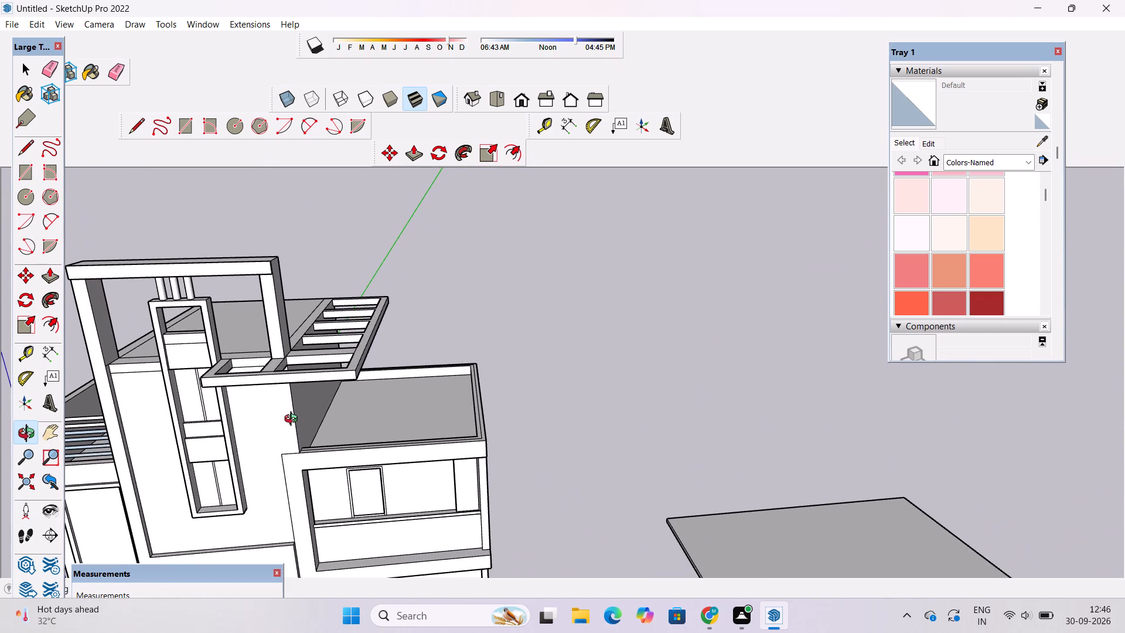
{"action": "scroll", "coordinate": [294, 420], "scroll_direction": "down", "scroll_amount": 7}
{"action": "left_click_drag", "start_coordinate": [132, 426], "coordinate": [360, 368]}
{"action": "scroll", "coordinate": [361, 366], "scroll_direction": "down", "scroll_amount": 7}
{"action": "left_click_drag", "start_coordinate": [318, 454], "coordinate": [222, 456]}
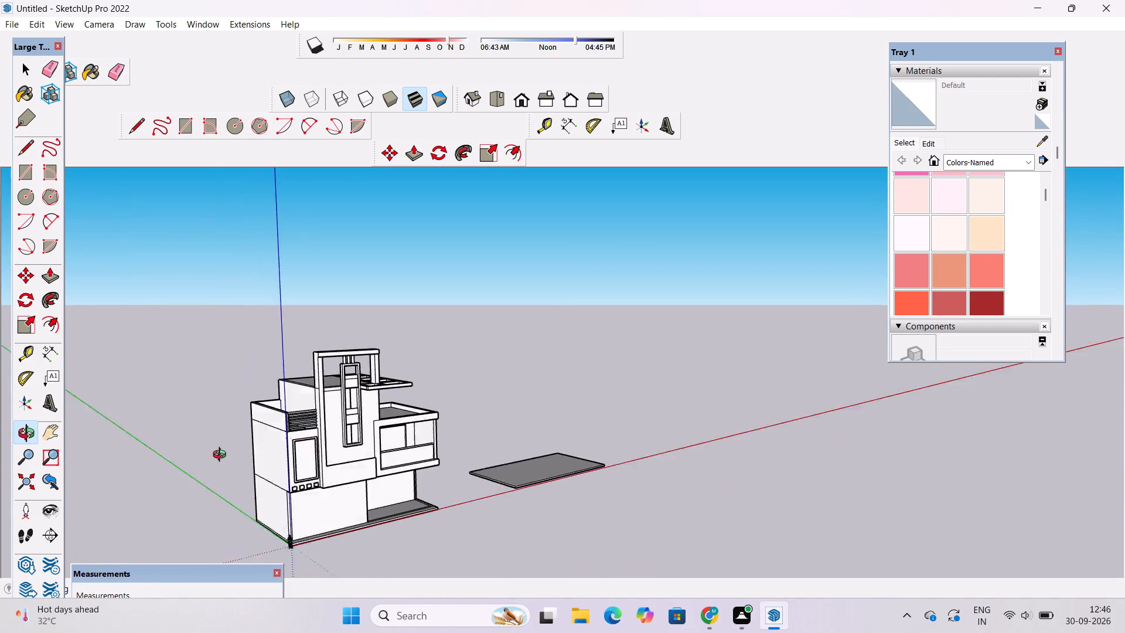
{"action": "left_click_drag", "start_coordinate": [222, 456], "coordinate": [165, 456]}
{"action": "scroll", "coordinate": [407, 438], "scroll_direction": "up", "scroll_amount": 4}
{"action": "left_click_drag", "start_coordinate": [451, 418], "coordinate": [265, 450], "text": "shift"}
{"action": "scroll", "coordinate": [362, 415], "scroll_direction": "up", "scroll_amount": 4}
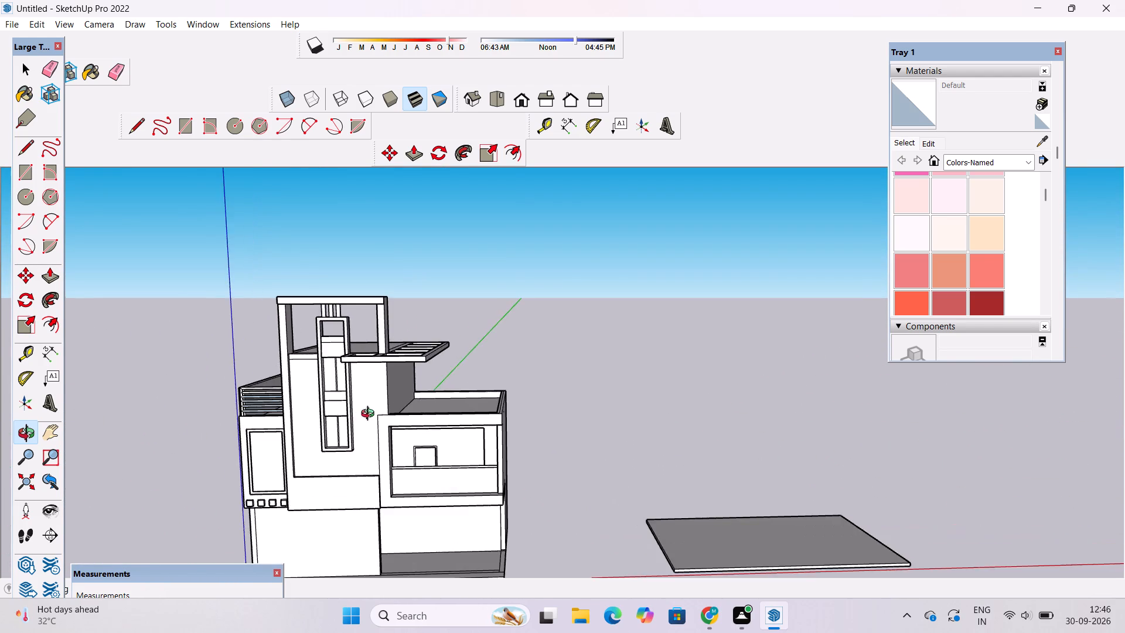
{"action": "left_click_drag", "start_coordinate": [388, 408], "coordinate": [255, 463], "text": "shift"}
{"action": "scroll", "coordinate": [264, 464], "scroll_direction": "up", "scroll_amount": 6}
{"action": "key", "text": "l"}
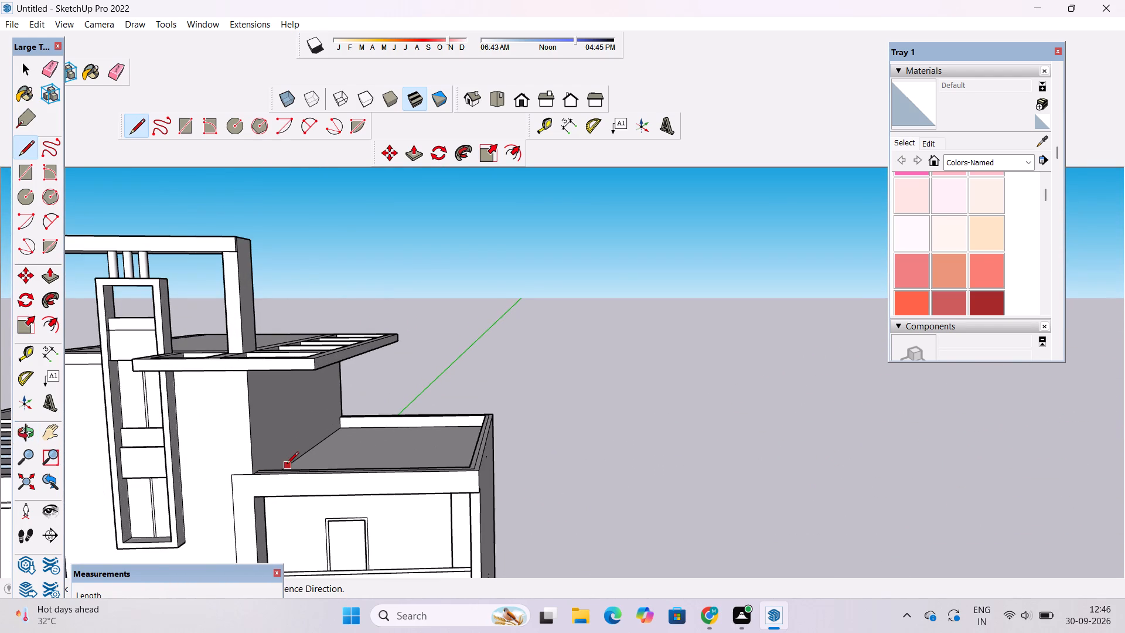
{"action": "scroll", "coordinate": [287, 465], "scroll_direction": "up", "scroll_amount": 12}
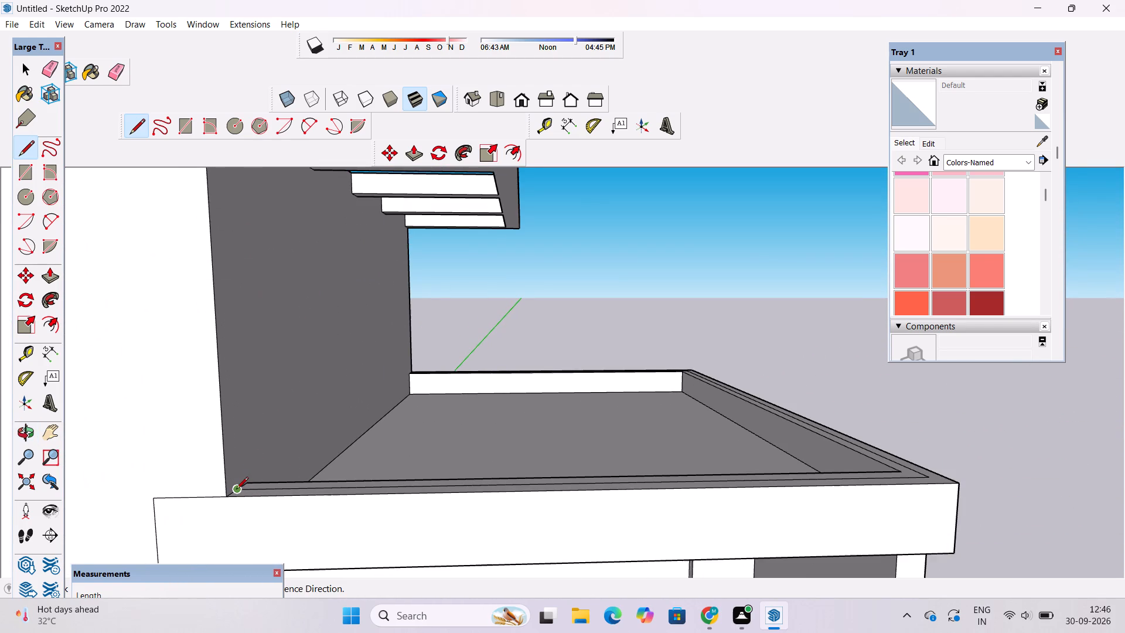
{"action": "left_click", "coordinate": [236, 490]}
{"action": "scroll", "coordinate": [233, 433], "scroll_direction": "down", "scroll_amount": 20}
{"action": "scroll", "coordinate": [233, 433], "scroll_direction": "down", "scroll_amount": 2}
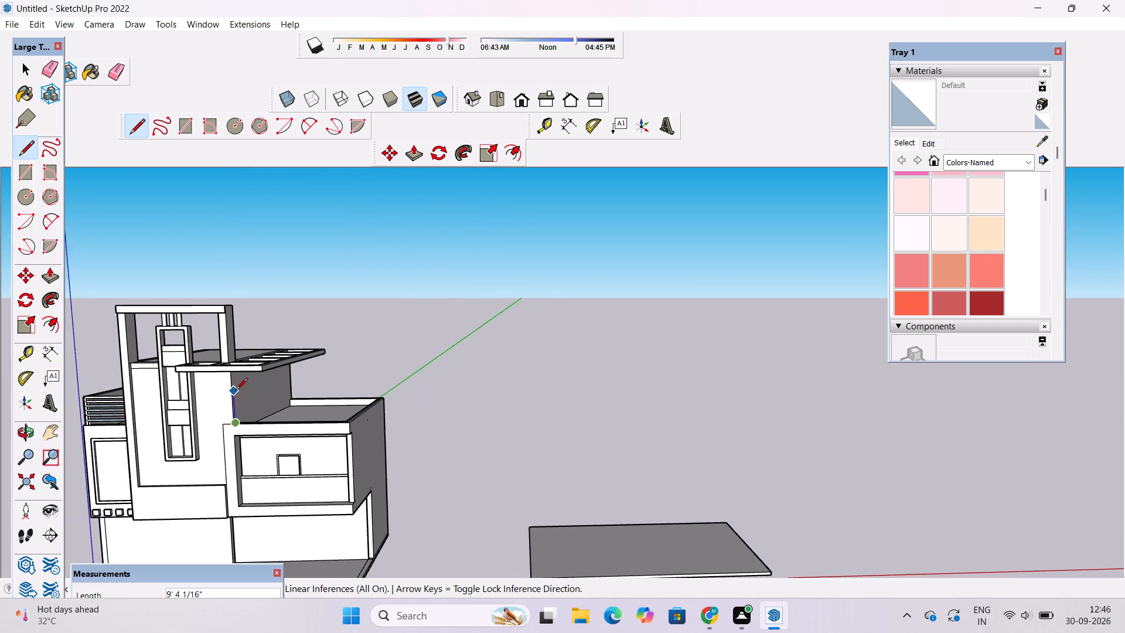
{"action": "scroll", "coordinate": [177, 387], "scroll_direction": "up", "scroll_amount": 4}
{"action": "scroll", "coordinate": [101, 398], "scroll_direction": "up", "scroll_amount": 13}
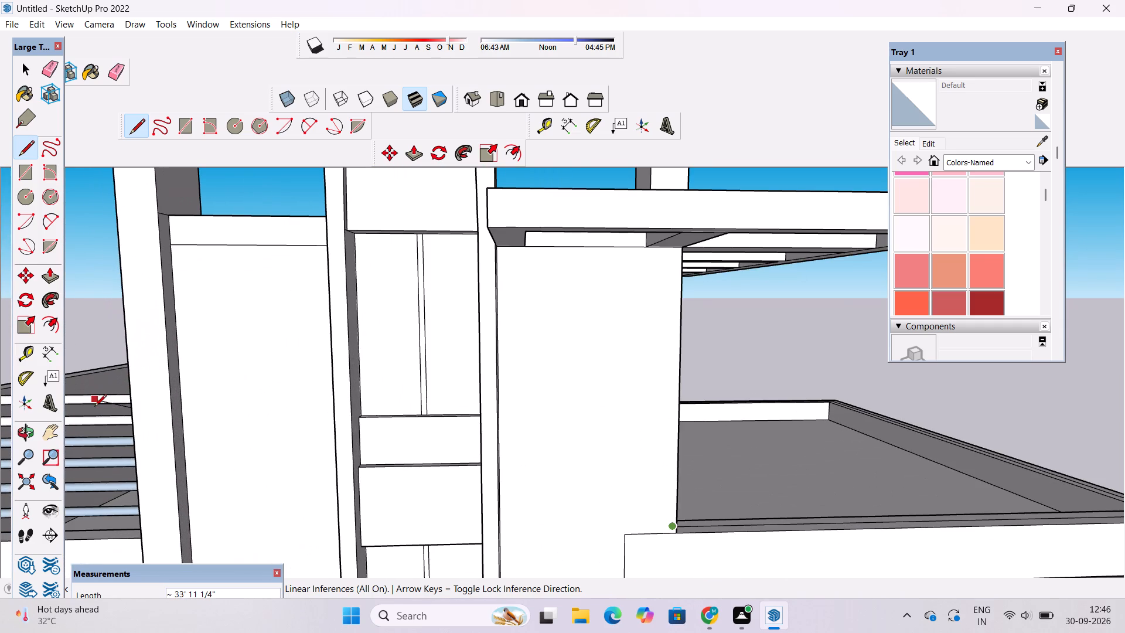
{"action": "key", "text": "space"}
Measure the height of the side parapet wall's end beside the existing round railing.
{"action": "type", "text": "o"}
{"action": "scroll", "coordinate": [94, 407], "scroll_direction": "down", "scroll_amount": 5}
{"action": "left_click_drag", "start_coordinate": [144, 453], "coordinate": [395, 440]}
{"action": "scroll", "coordinate": [381, 444], "scroll_direction": "down", "scroll_amount": 6}
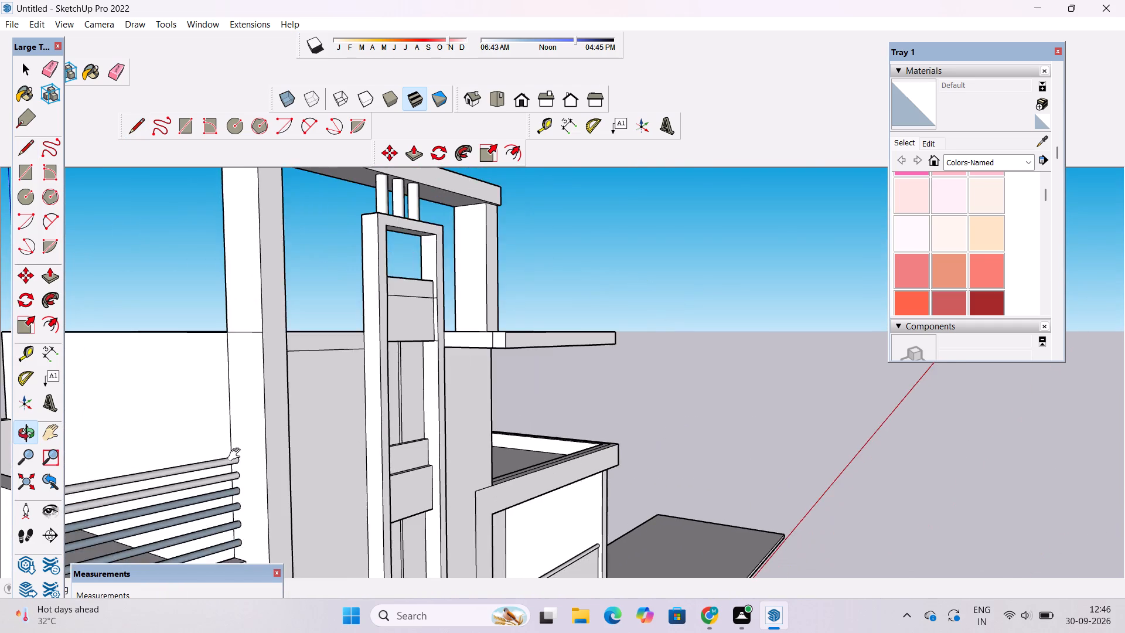
{"action": "left_click_drag", "start_coordinate": [230, 455], "coordinate": [415, 393], "text": "shift"}
{"action": "left_click_drag", "start_coordinate": [424, 450], "coordinate": [417, 409], "text": "shift"}
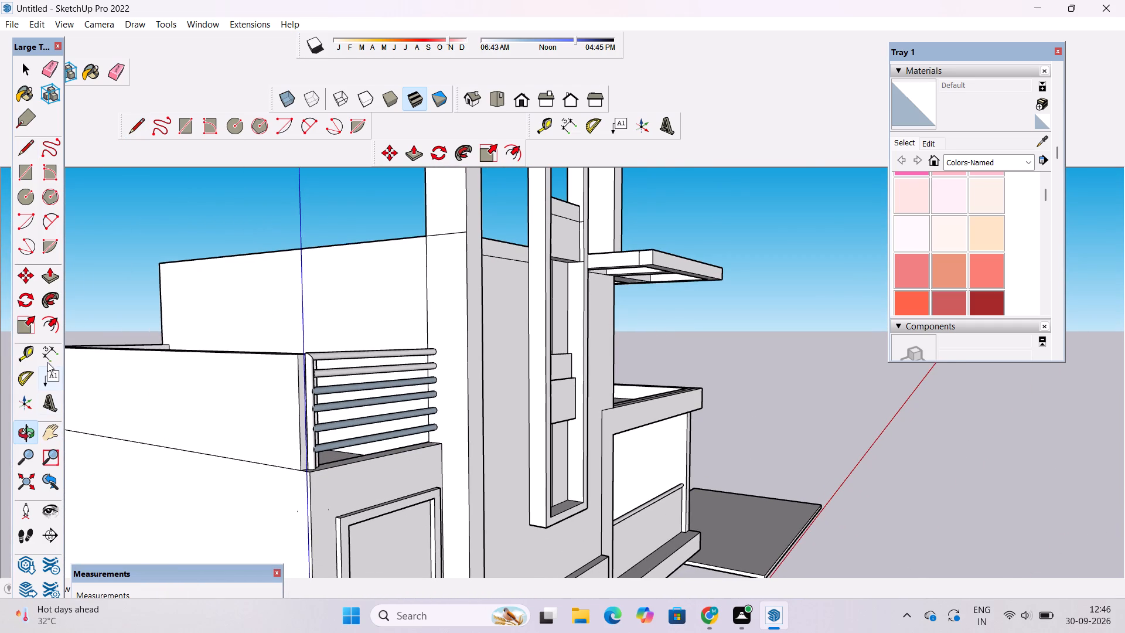
{"action": "left_click", "coordinate": [47, 350]}
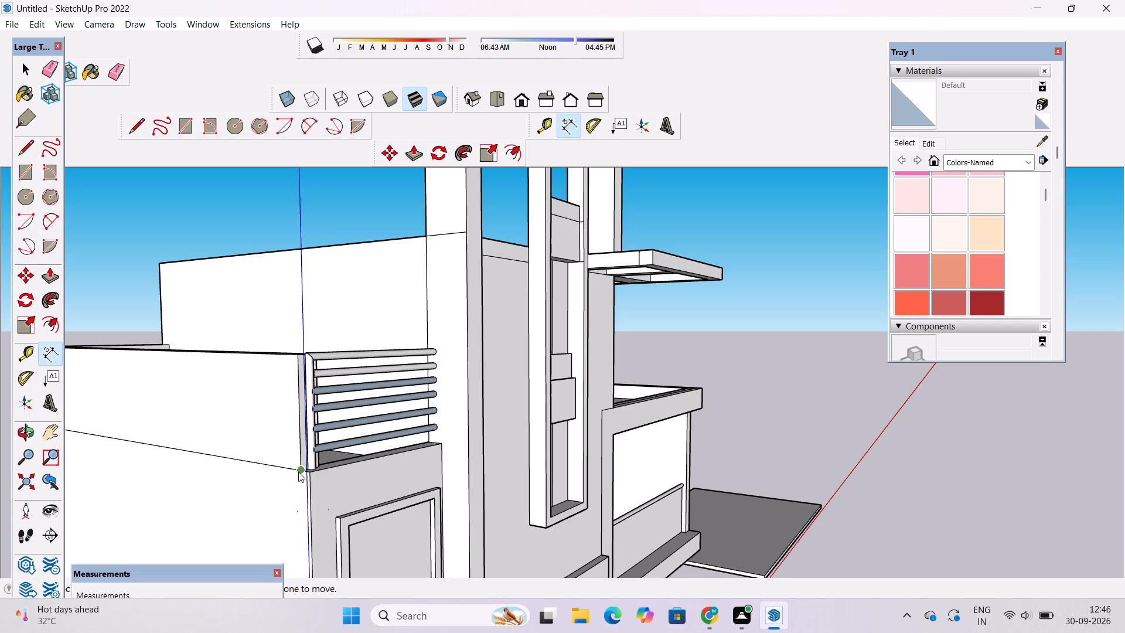
{"action": "left_click", "coordinate": [298, 471]}
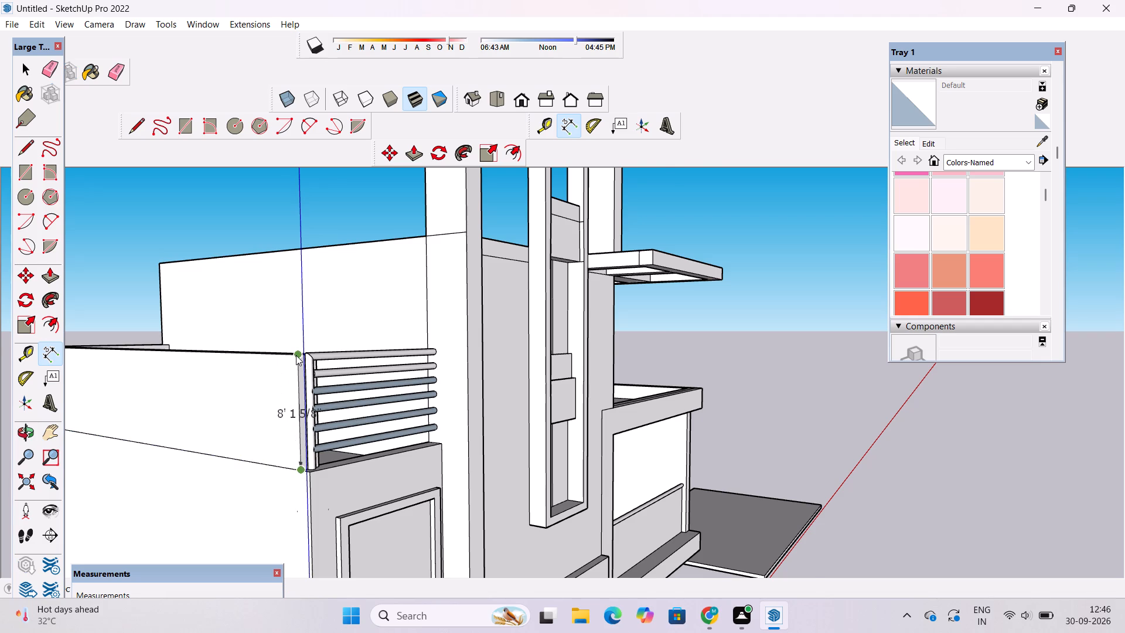
{"action": "scroll", "coordinate": [296, 356], "scroll_direction": "up", "scroll_amount": 9}
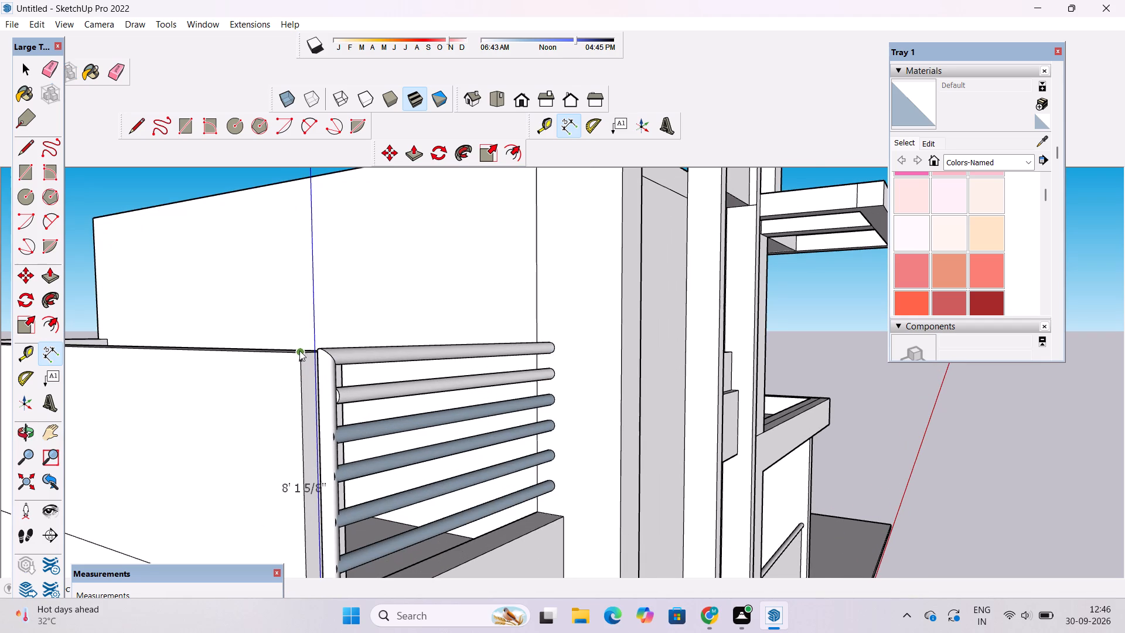
{"action": "key", "text": "space"}
Draw an 8' vertical line up the house wall from the end of the front parapet's centre line.
{"action": "key", "text": "o"}
{"action": "scroll", "coordinate": [296, 362], "scroll_direction": "down", "scroll_amount": 7}
{"action": "left_click_drag", "start_coordinate": [432, 394], "coordinate": [311, 441]}
{"action": "scroll", "coordinate": [308, 433], "scroll_direction": "down", "scroll_amount": 7}
{"action": "left_click_drag", "start_coordinate": [517, 411], "coordinate": [395, 380]}
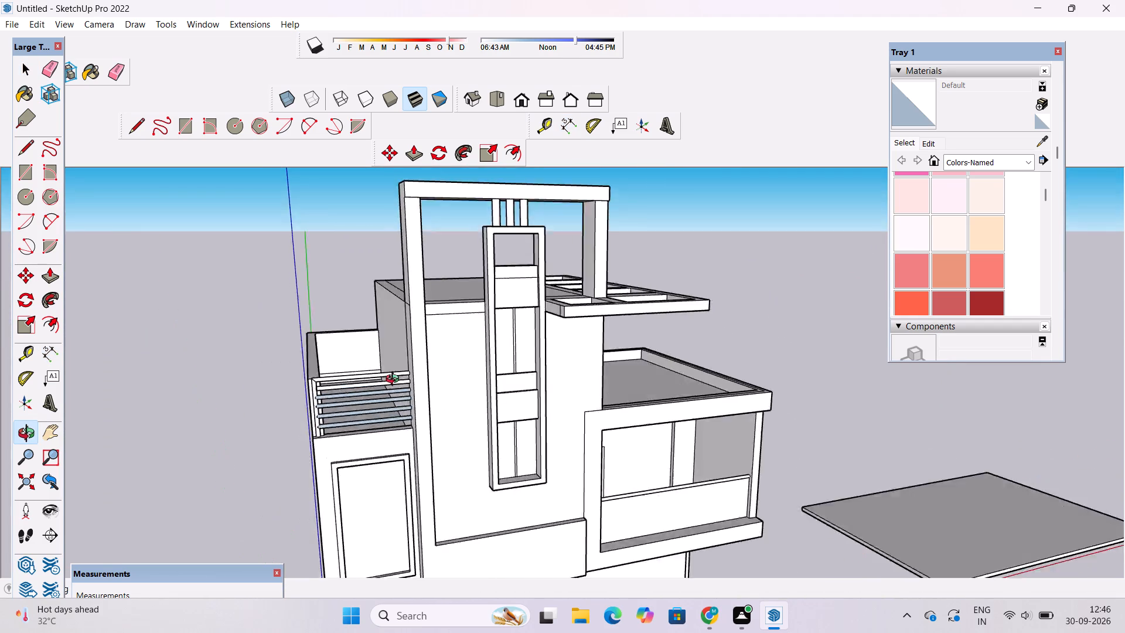
{"action": "left_click_drag", "start_coordinate": [395, 380], "coordinate": [326, 361]}
{"action": "scroll", "coordinate": [323, 359], "scroll_direction": "down", "scroll_amount": 3}
{"action": "left_click_drag", "start_coordinate": [547, 438], "coordinate": [539, 539]}
{"action": "scroll", "coordinate": [607, 405], "scroll_direction": "up", "scroll_amount": 6}
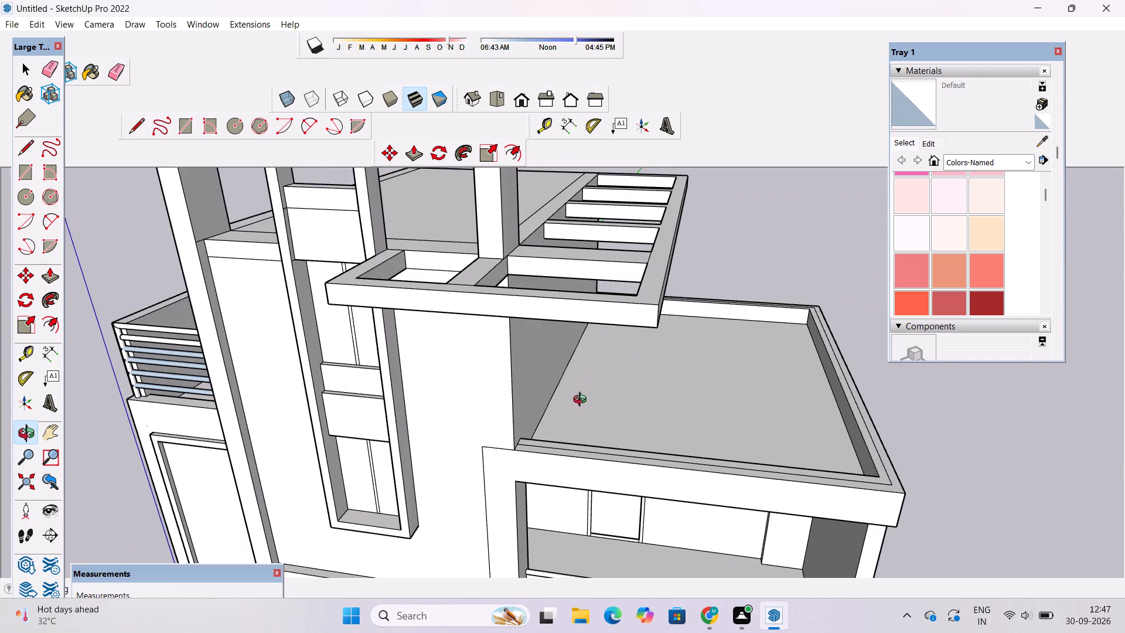
{"action": "scroll", "coordinate": [577, 417], "scroll_direction": "up", "scroll_amount": 4}
{"action": "left_click_drag", "start_coordinate": [513, 433], "coordinate": [383, 414], "text": "shift"}
{"action": "left_click_drag", "start_coordinate": [364, 457], "coordinate": [395, 542]}
{"action": "left_click_drag", "start_coordinate": [395, 542], "coordinate": [363, 475]}
{"action": "scroll", "coordinate": [360, 465], "scroll_direction": "down", "scroll_amount": 3}
{"action": "left_click_drag", "start_coordinate": [360, 465], "coordinate": [342, 535]}
{"action": "left_click_drag", "start_coordinate": [342, 536], "coordinate": [318, 492], "text": "shift"}
{"action": "left_click_drag", "start_coordinate": [319, 496], "coordinate": [316, 486]}
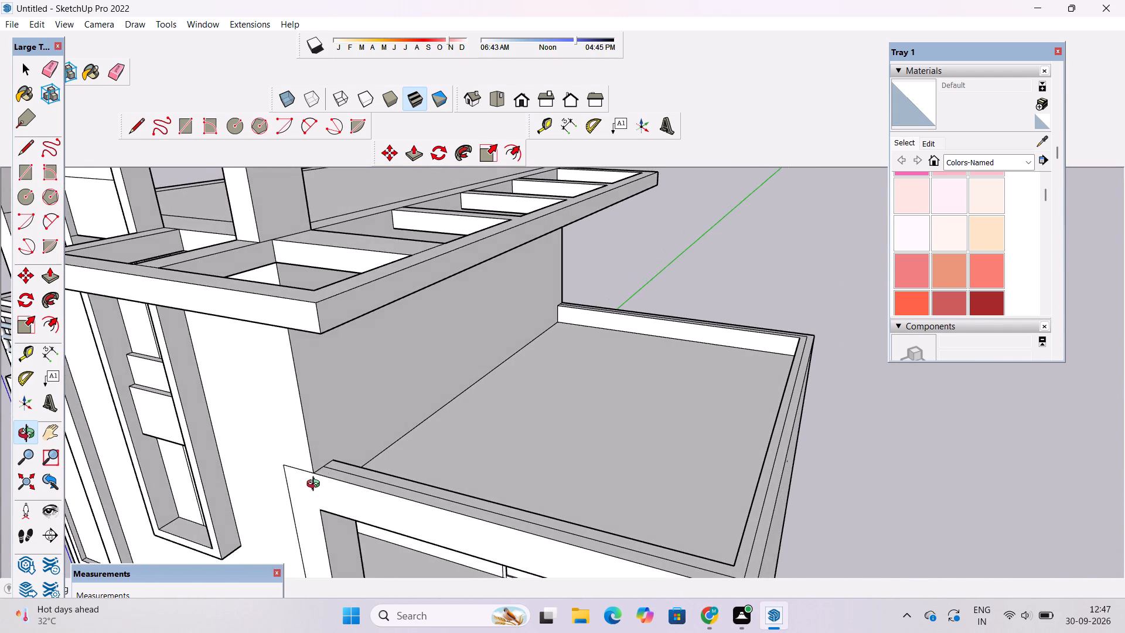
{"action": "key", "text": "l"}
{"action": "scroll", "coordinate": [316, 485], "scroll_direction": "up", "scroll_amount": 3}
{"action": "left_click", "coordinate": [326, 460]}
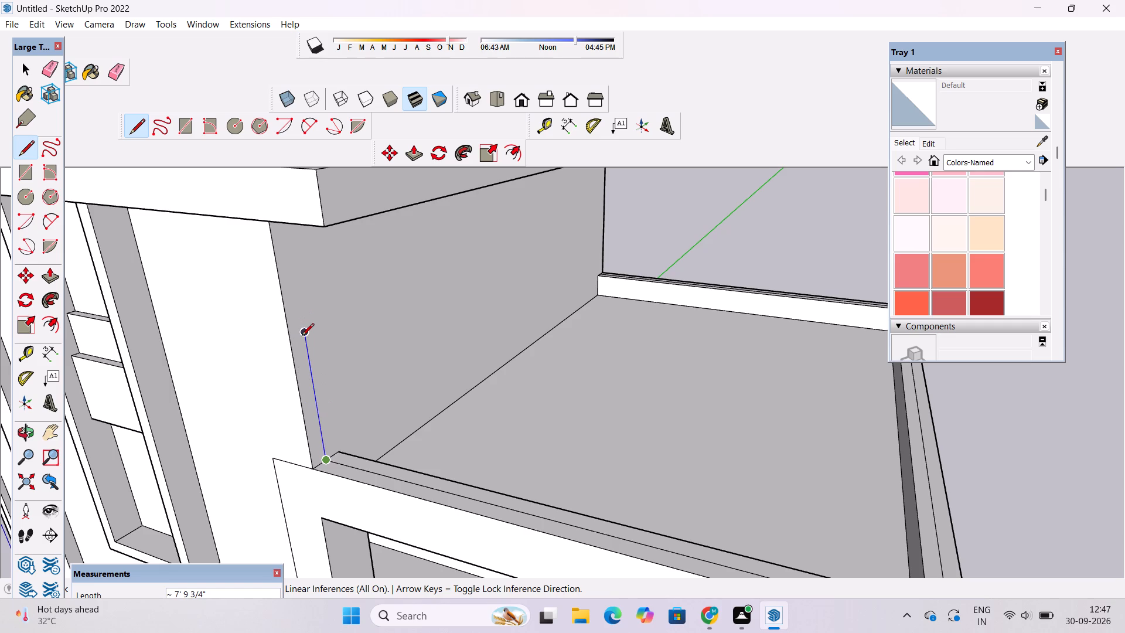
{"action": "type", "text": "8'"}
{"action": "key", "text": "Return"}
Draw a 31' horizontal line above the front parapet and an 8' vertical line down to its outer centre-line corner.
{"action": "scroll", "coordinate": [277, 339], "scroll_direction": "down", "scroll_amount": 6}
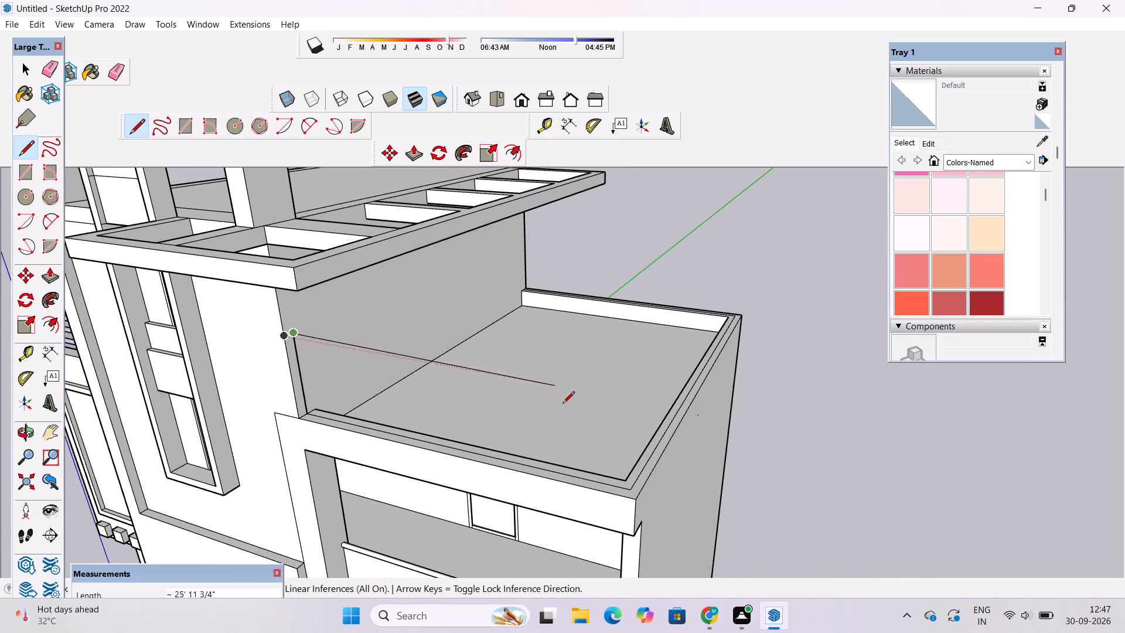
{"action": "scroll", "coordinate": [628, 494], "scroll_direction": "up", "scroll_amount": 5}
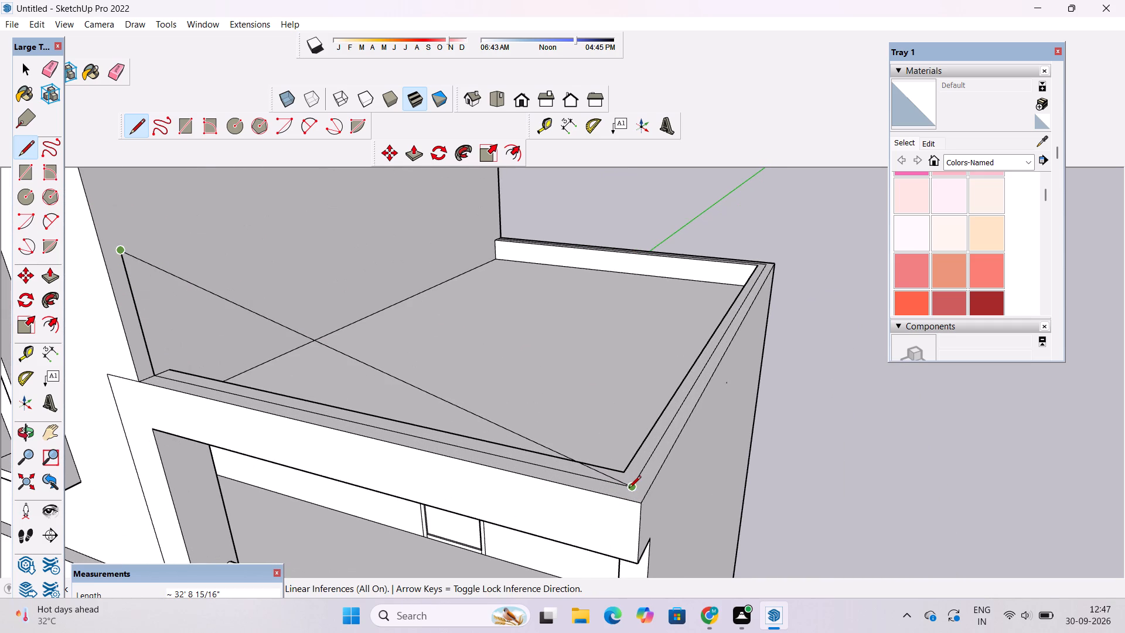
{"action": "left_click", "coordinate": [640, 322]}
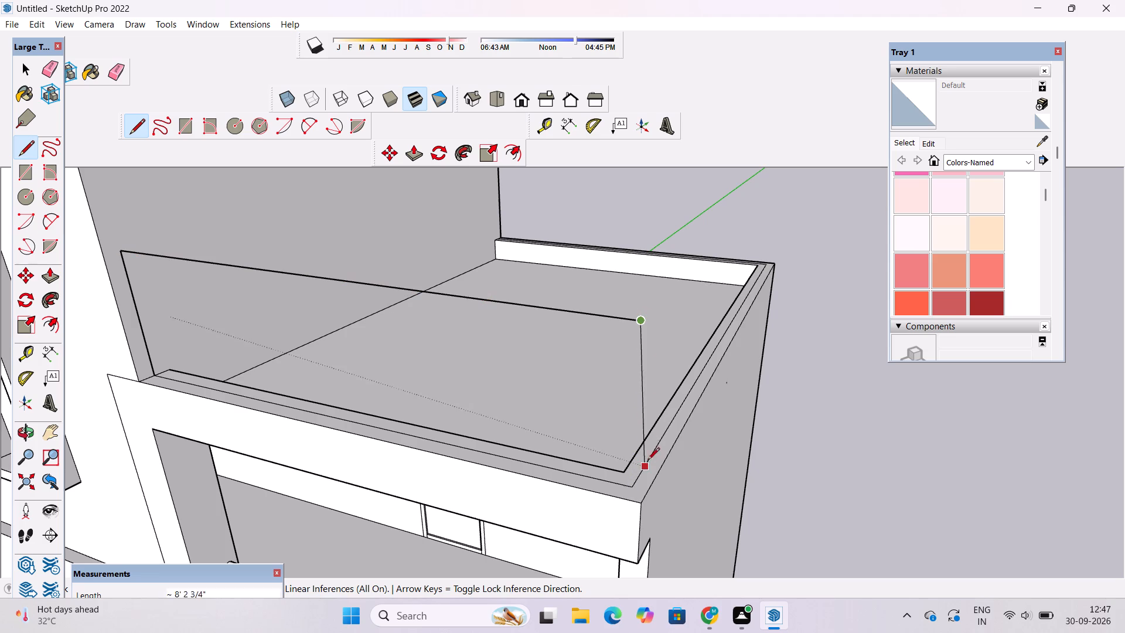
{"action": "left_click", "coordinate": [632, 488]}
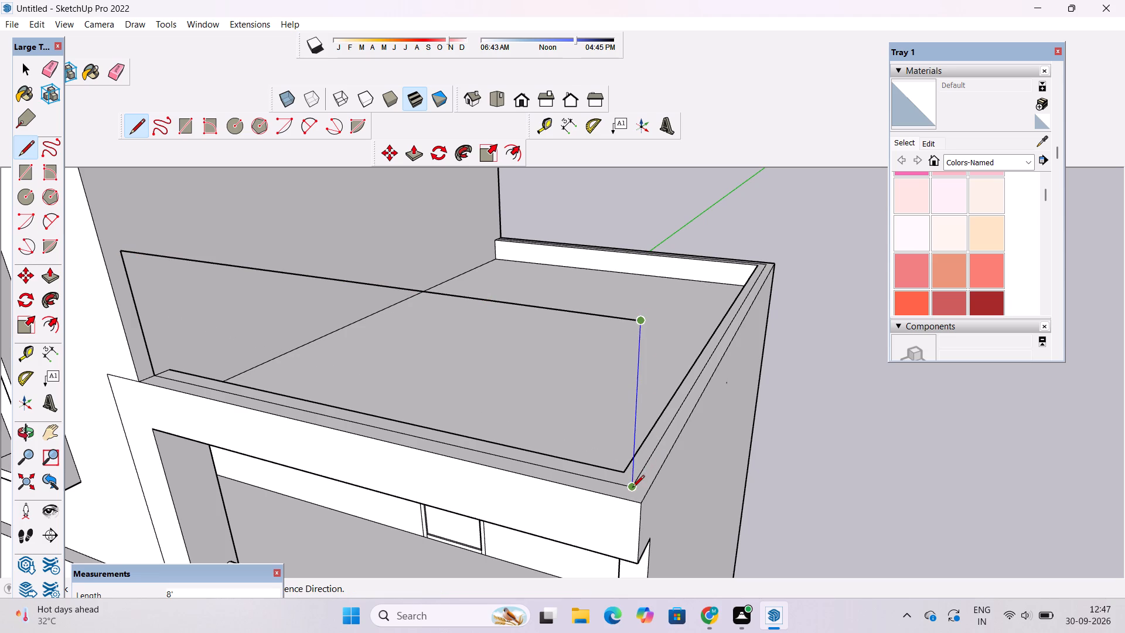
Delete the face enclosed by the upright frame above the front parapet, keeping its outline.
{"action": "key", "text": "space"}
{"action": "left_click", "coordinate": [584, 451]}
{"action": "key", "text": "Delete"}
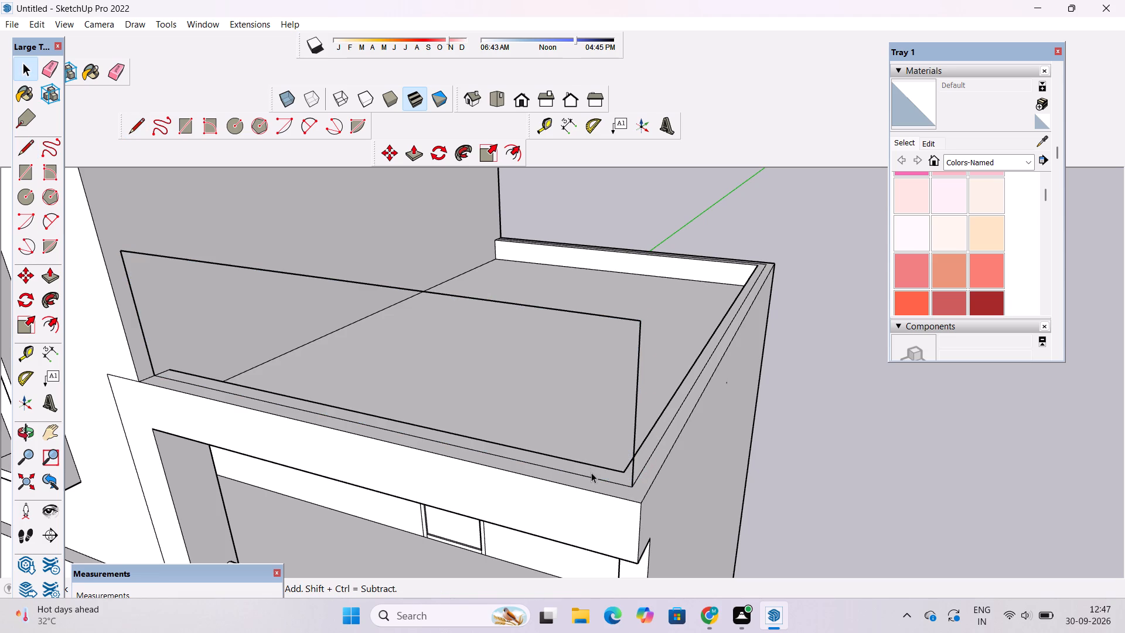
Draw a horizontal line from the front frame's outer top corner along the side parapet toward the rear.
{"action": "key", "text": "o"}
{"action": "left_click_drag", "start_coordinate": [696, 485], "coordinate": [492, 512]}
{"action": "scroll", "coordinate": [420, 519], "scroll_direction": "down", "scroll_amount": 3}
{"action": "left_click_drag", "start_coordinate": [437, 503], "coordinate": [332, 509]}
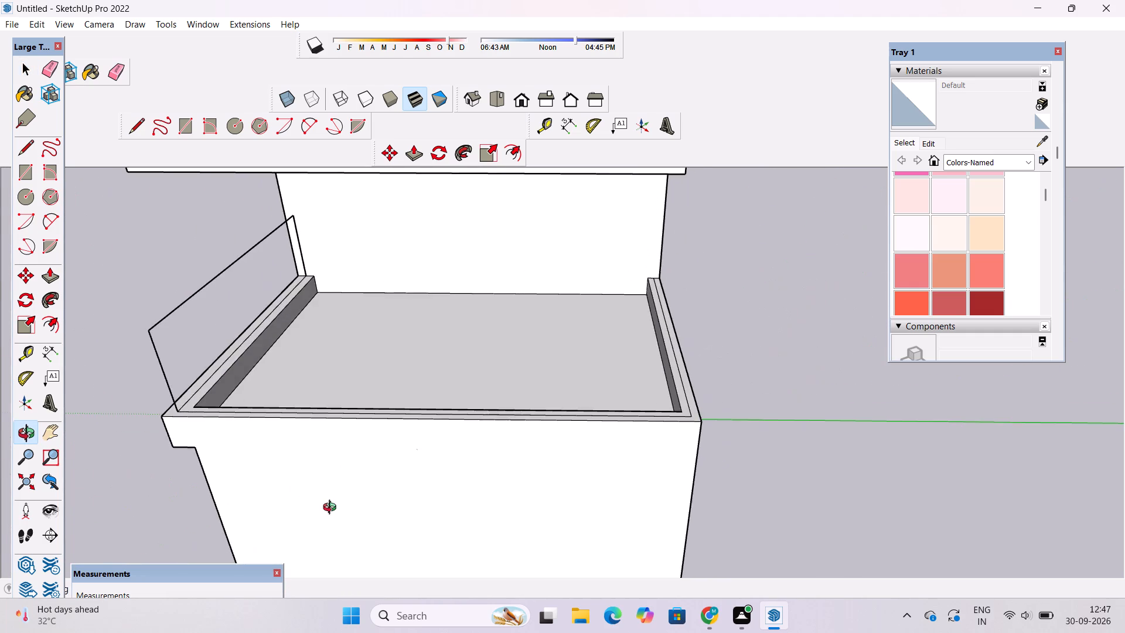
{"action": "left_click_drag", "start_coordinate": [332, 509], "coordinate": [333, 509]}
{"action": "left_click_drag", "start_coordinate": [313, 451], "coordinate": [378, 501], "text": "shift"}
{"action": "scroll", "coordinate": [299, 399], "scroll_direction": "up", "scroll_amount": 3}
{"action": "left_click", "coordinate": [291, 410], "text": "shift"}
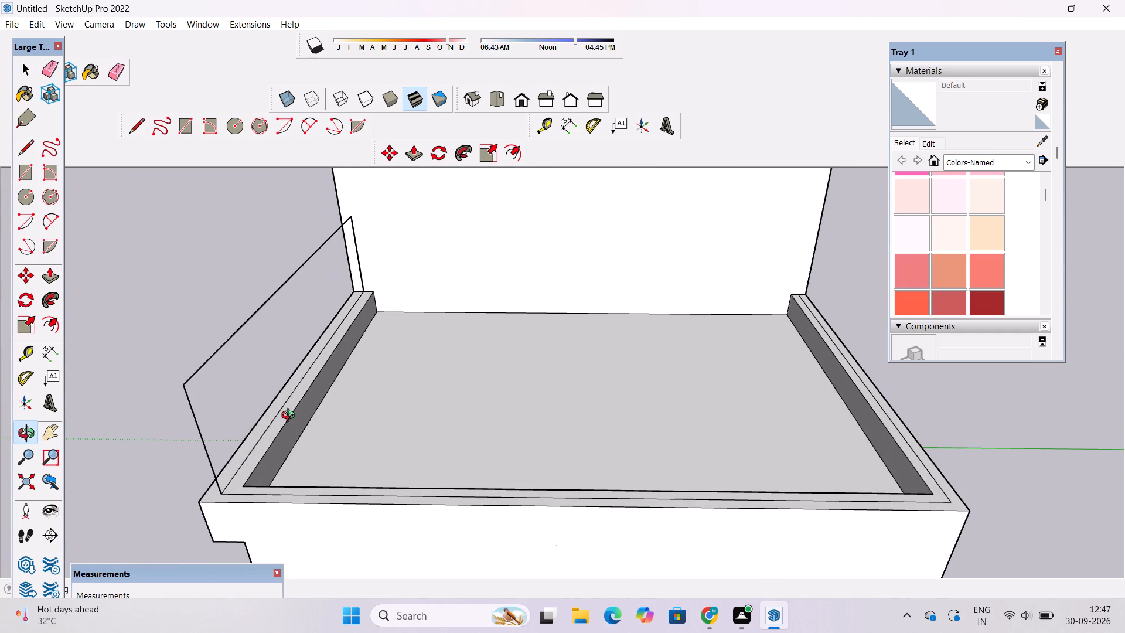
{"action": "key", "text": "l"}
{"action": "scroll", "coordinate": [173, 382], "scroll_direction": "down", "scroll_amount": 4}
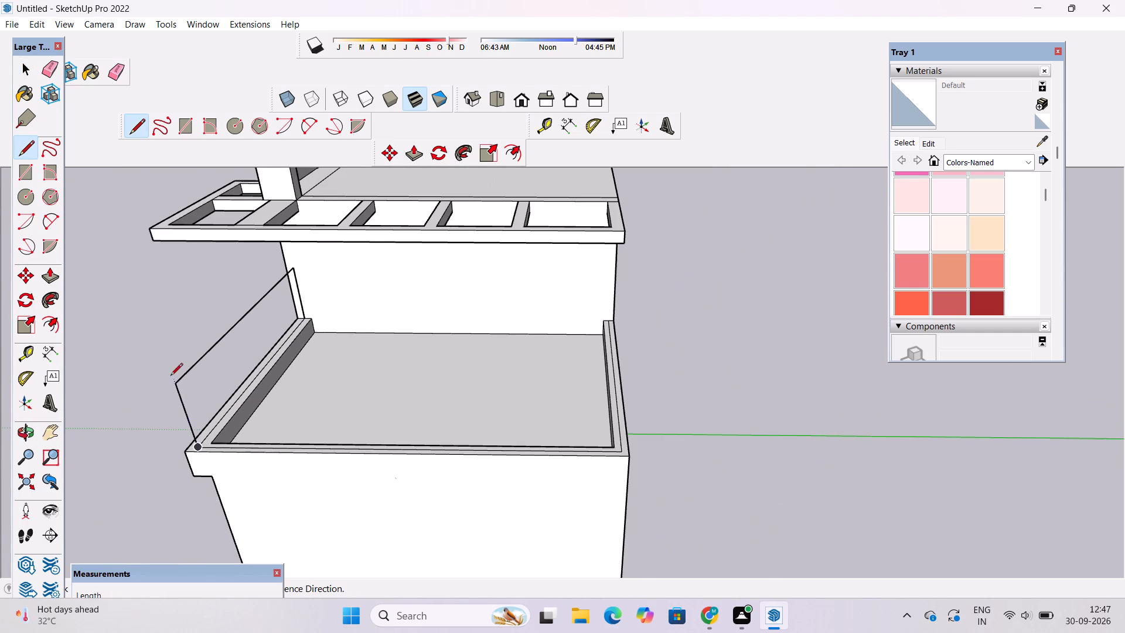
{"action": "left_click", "coordinate": [175, 386]}
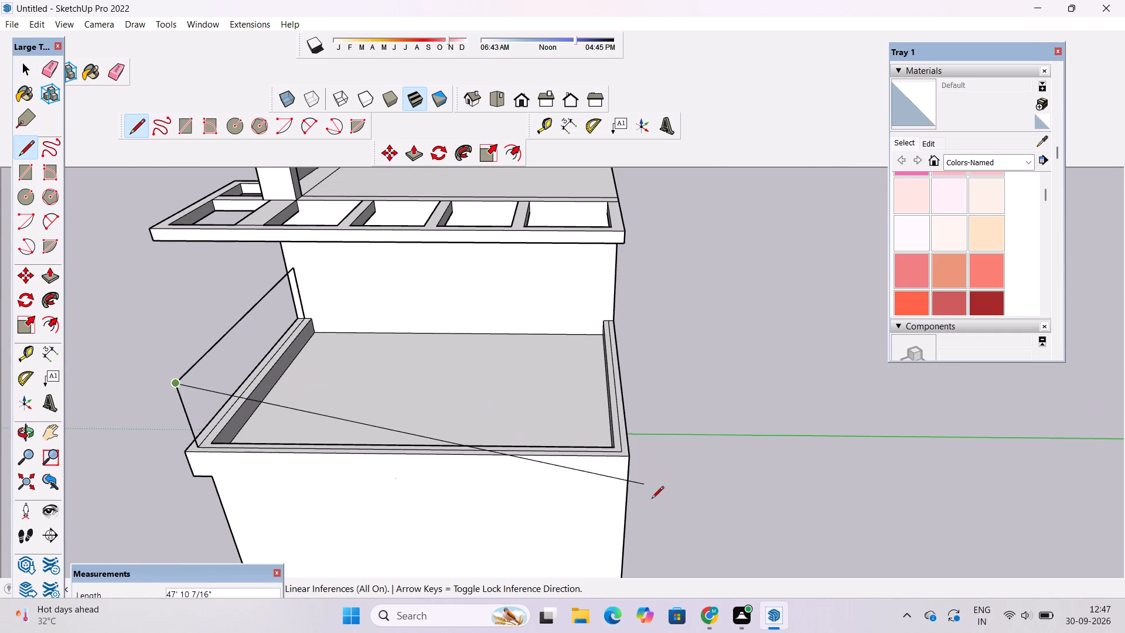
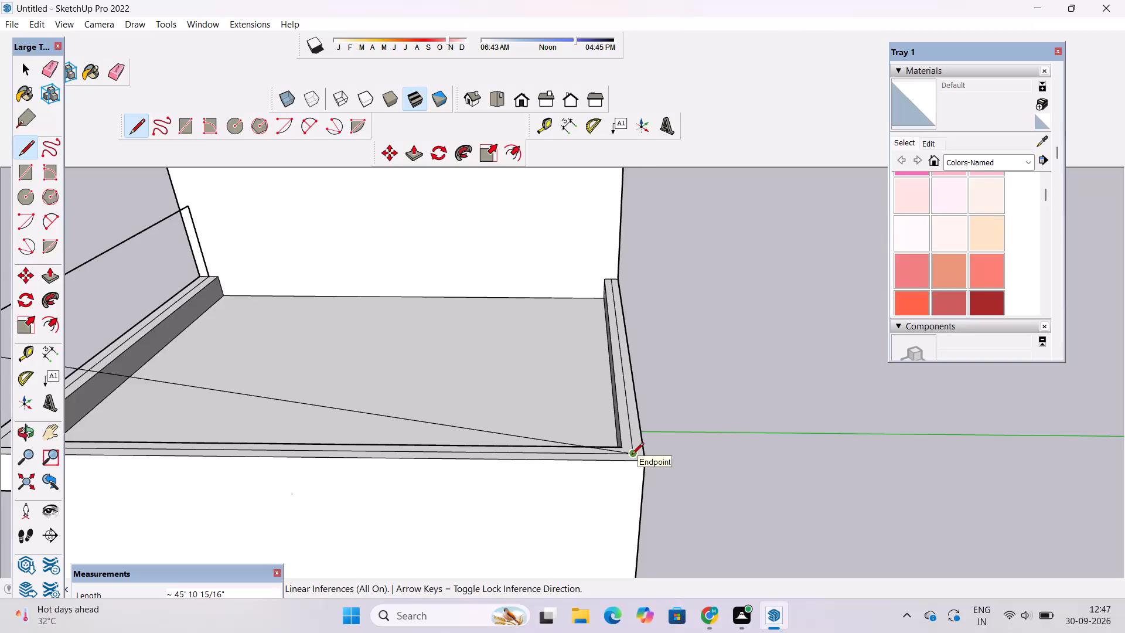
Finish the 45' 2 1/2" horizontal line above the side parapet and draw an 8' vertical line down to its rear centre-line corner.
{"action": "scroll", "coordinate": [632, 455], "scroll_direction": "down", "scroll_amount": 4}
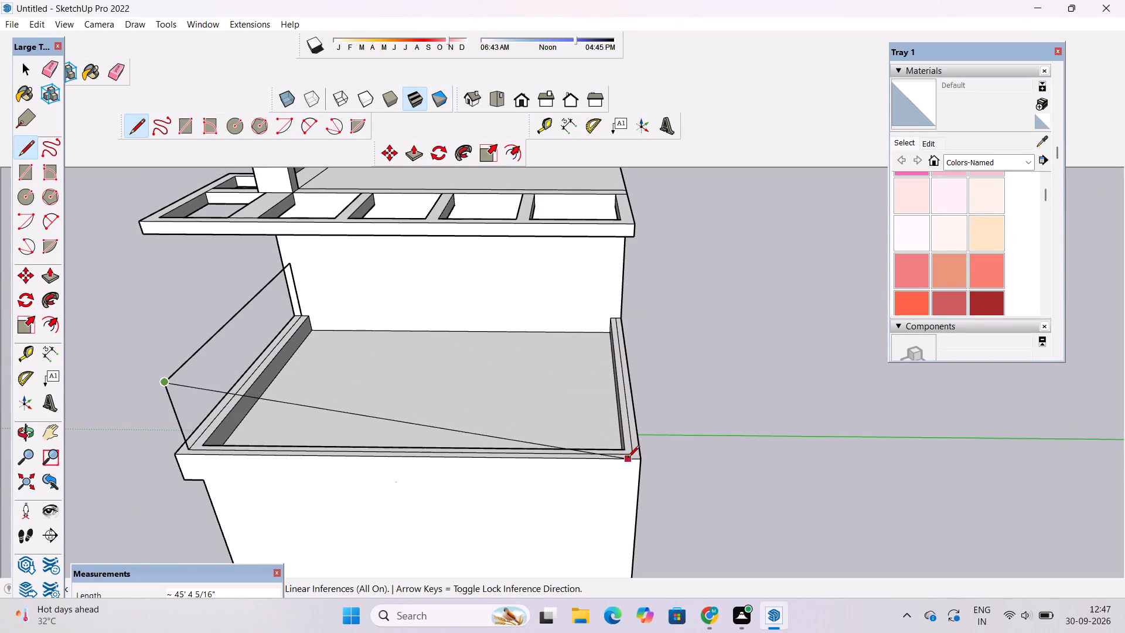
{"action": "scroll", "coordinate": [635, 454], "scroll_direction": "up", "scroll_amount": 3}
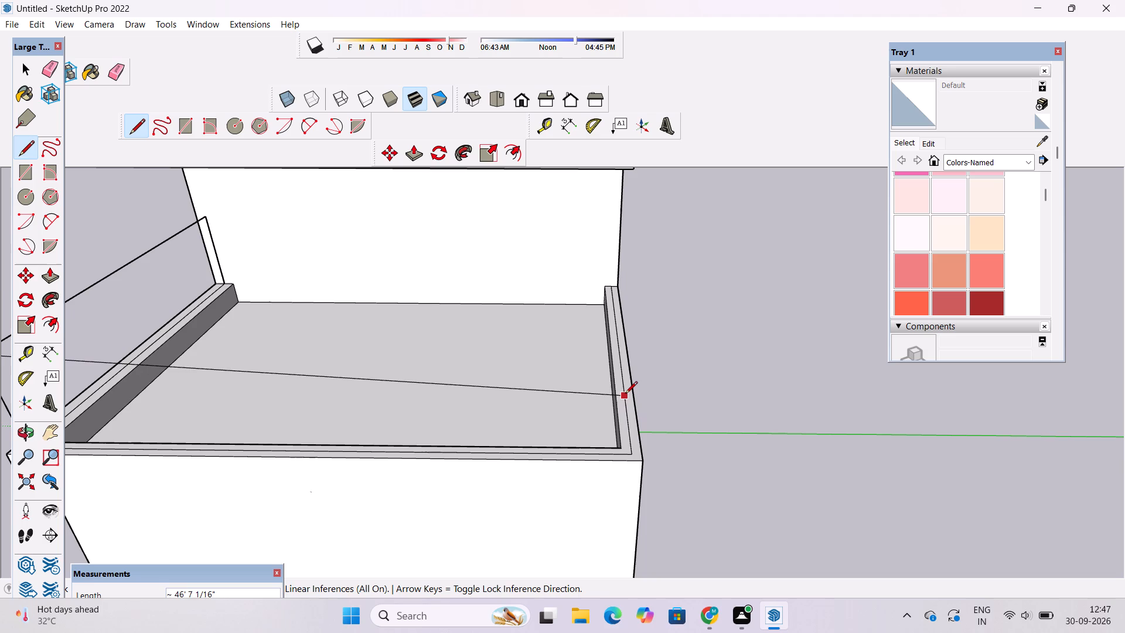
{"action": "scroll", "coordinate": [622, 394], "scroll_direction": "up", "scroll_amount": 4}
{"action": "scroll", "coordinate": [639, 260], "scroll_direction": "down", "scroll_amount": 8}
{"action": "scroll", "coordinate": [639, 283], "scroll_direction": "up", "scroll_amount": 7}
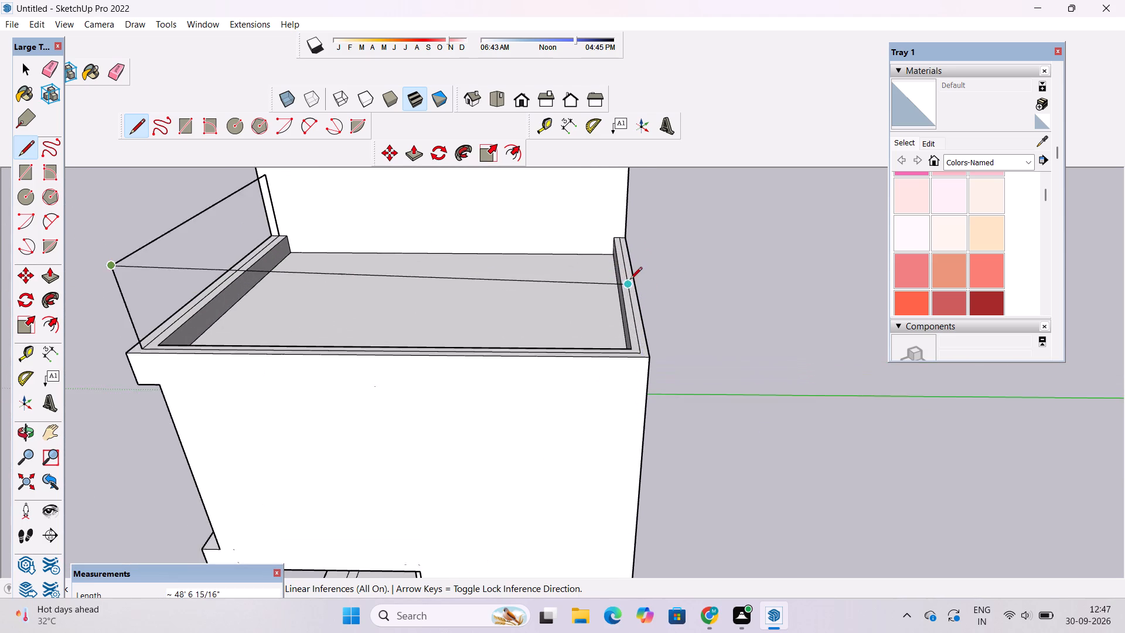
{"action": "left_click", "coordinate": [650, 268]}
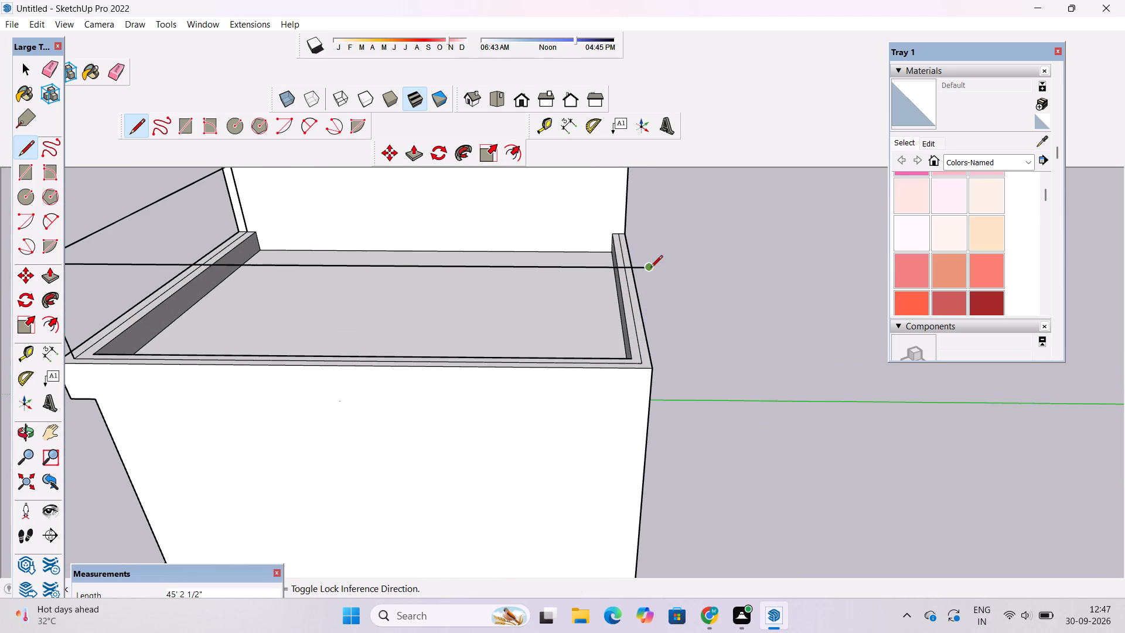
{"action": "left_click", "coordinate": [644, 362]}
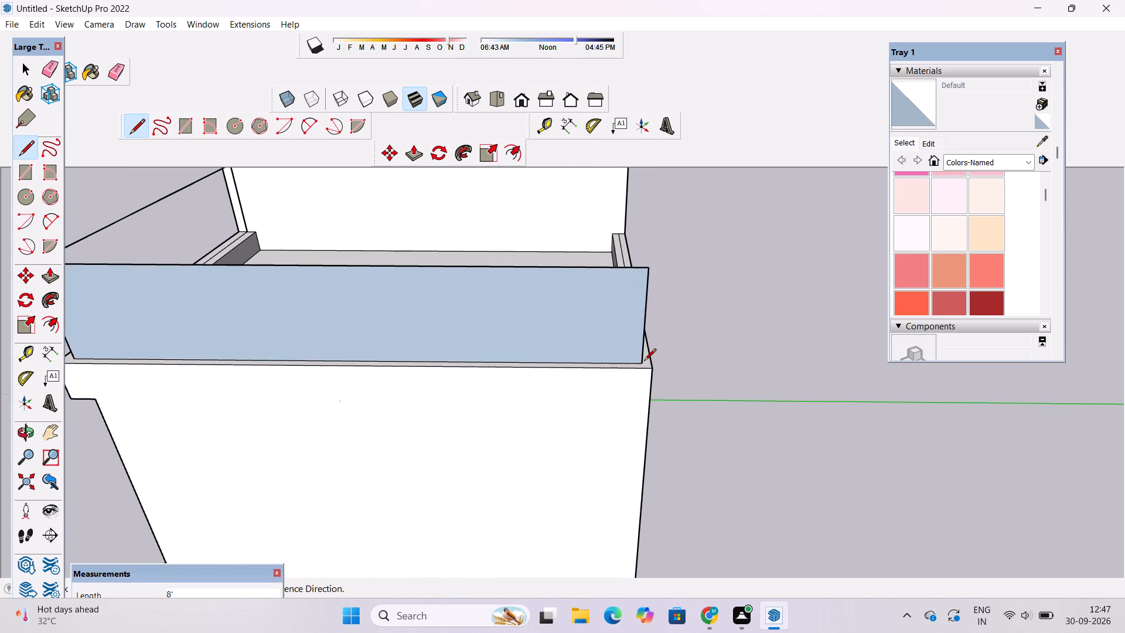
Delete the face enclosed by the upright frame above the side parapet, keeping its outline.
{"action": "key", "text": "space"}
{"action": "left_click", "coordinate": [626, 335]}
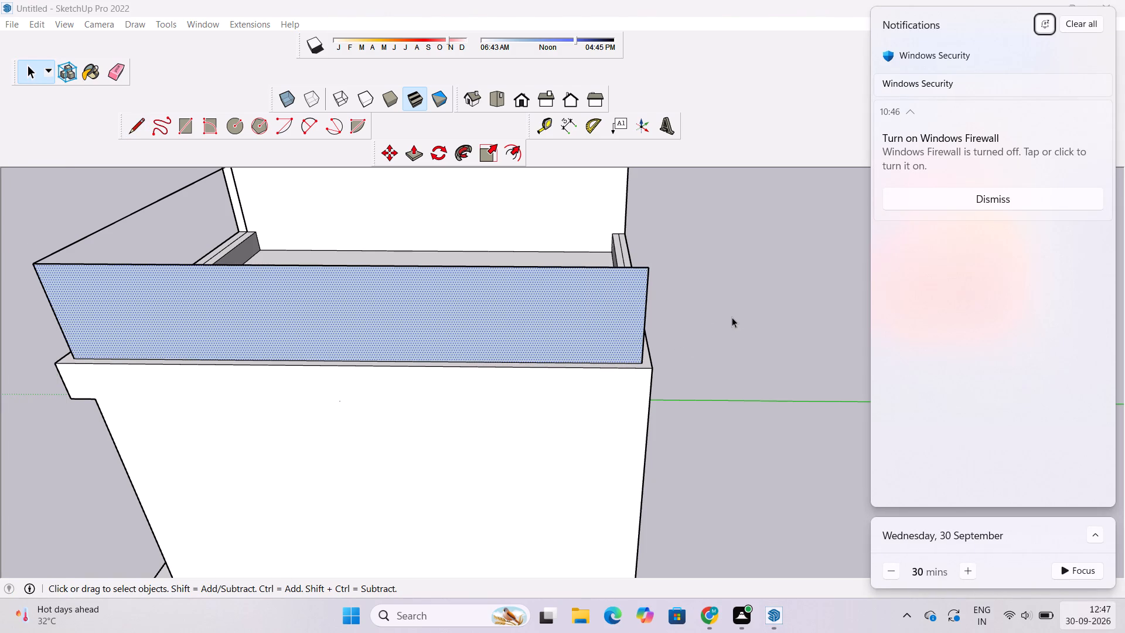
{"action": "left_click", "coordinate": [739, 314]}
{"action": "left_click", "coordinate": [602, 313]}
{"action": "key", "text": "Delete"}
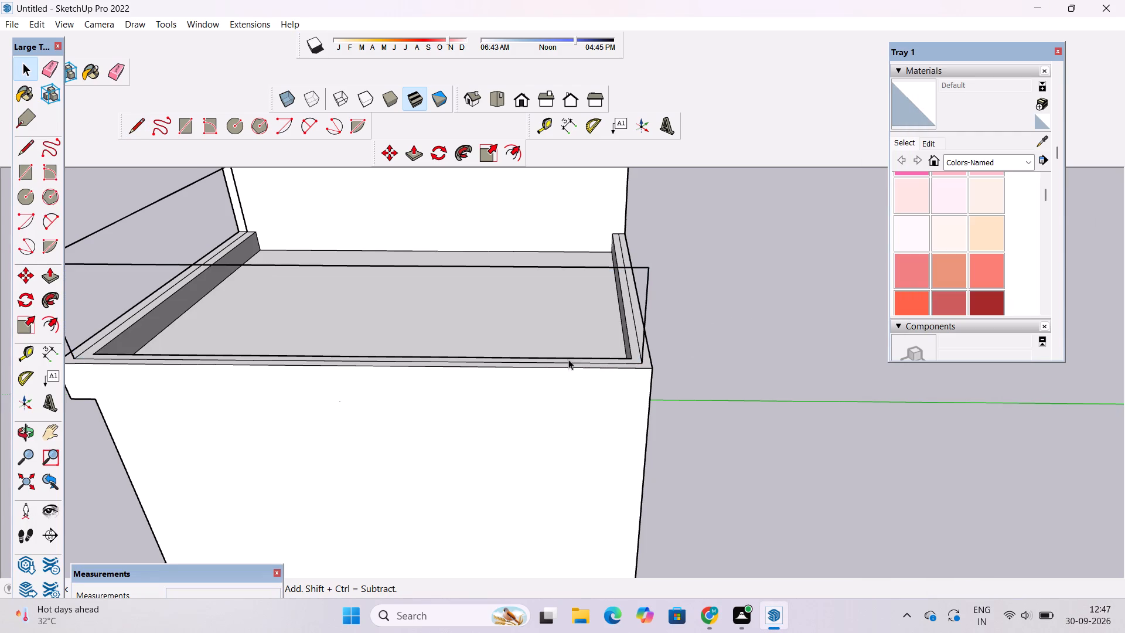
Draw a 31' 9" horizontal line above the rear parapet to the house wall and an 8' vertical line down to the parapet's centre line.
{"action": "key", "text": "o"}
{"action": "left_click_drag", "start_coordinate": [580, 466], "coordinate": [292, 450]}
{"action": "left_click_drag", "start_coordinate": [355, 400], "coordinate": [398, 510]}
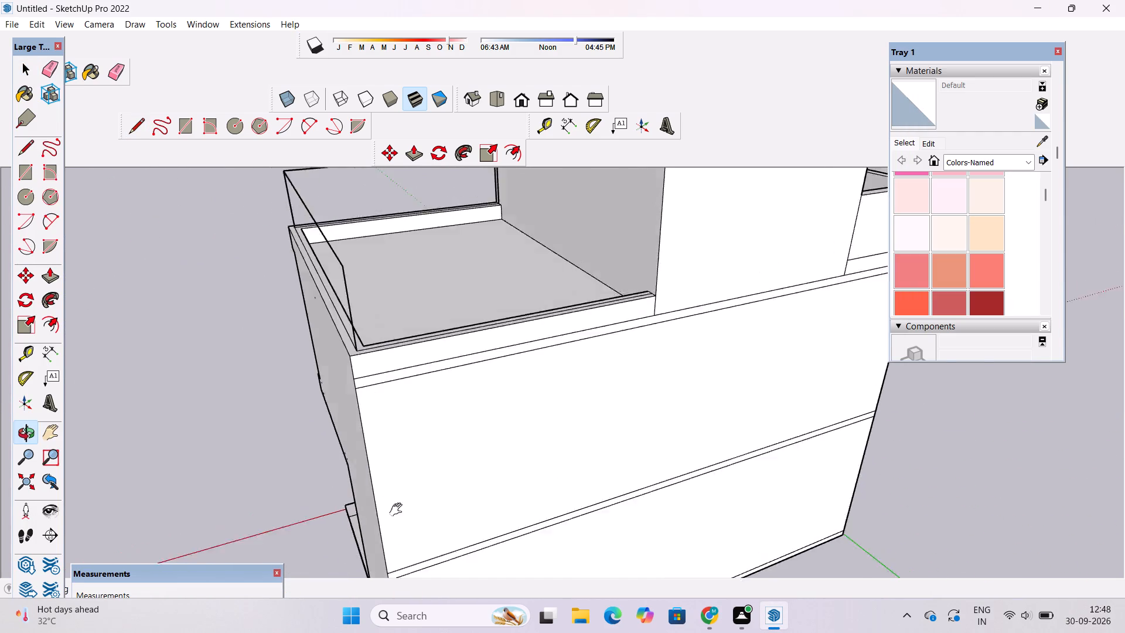
{"action": "left_click_drag", "start_coordinate": [398, 510], "coordinate": [400, 512]}
{"action": "scroll", "coordinate": [404, 494], "scroll_direction": "up", "scroll_amount": 3}
{"action": "left_click_drag", "start_coordinate": [419, 460], "coordinate": [373, 459]}
{"action": "left_click_drag", "start_coordinate": [373, 452], "coordinate": [374, 490], "text": "shift"}
{"action": "scroll", "coordinate": [354, 440], "scroll_direction": "up", "scroll_amount": 1}
{"action": "left_click_drag", "start_coordinate": [354, 440], "coordinate": [357, 475], "text": "shift"}
{"action": "left_click_drag", "start_coordinate": [357, 475], "coordinate": [361, 498]}
{"action": "key", "text": "l"}
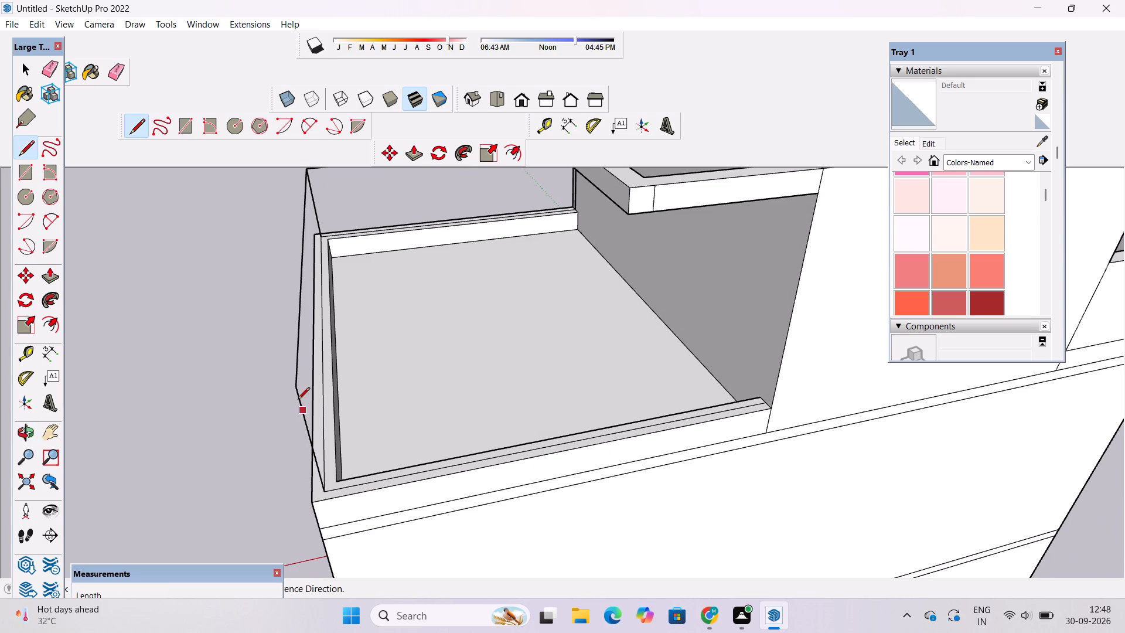
{"action": "left_click", "coordinate": [294, 392]}
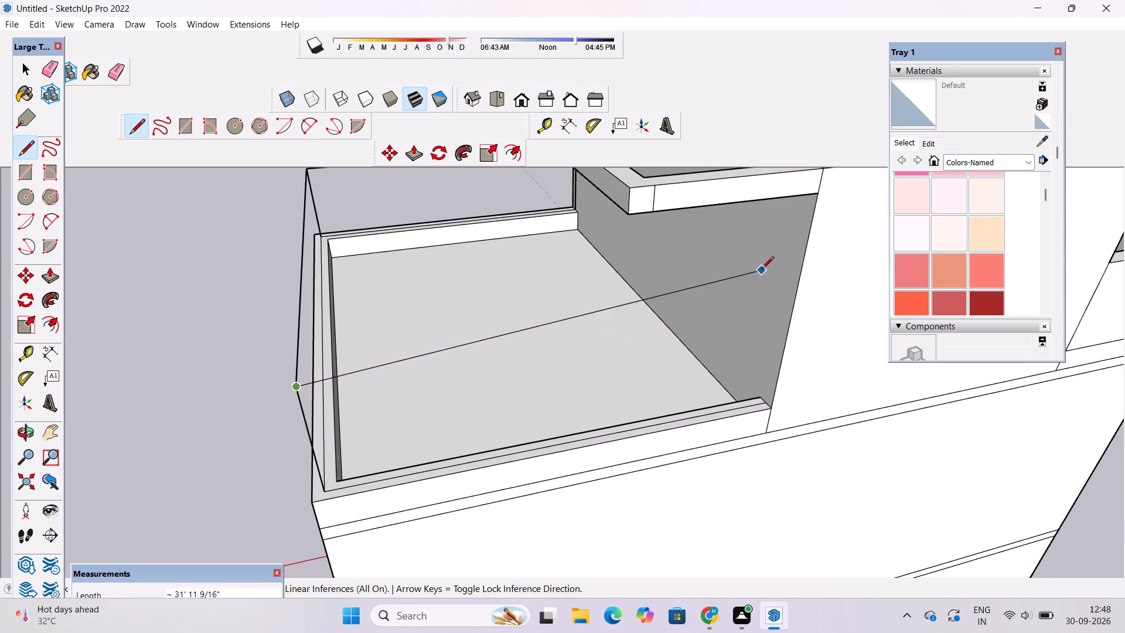
{"action": "left_click", "coordinate": [779, 309]}
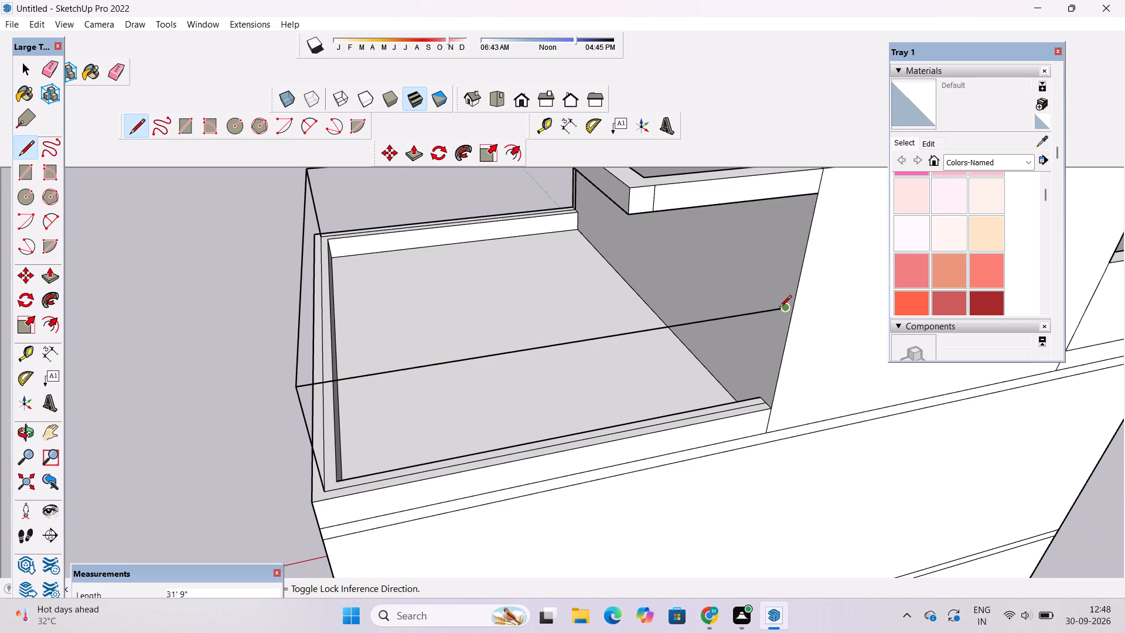
{"action": "scroll", "coordinate": [768, 403], "scroll_direction": "up", "scroll_amount": 5}
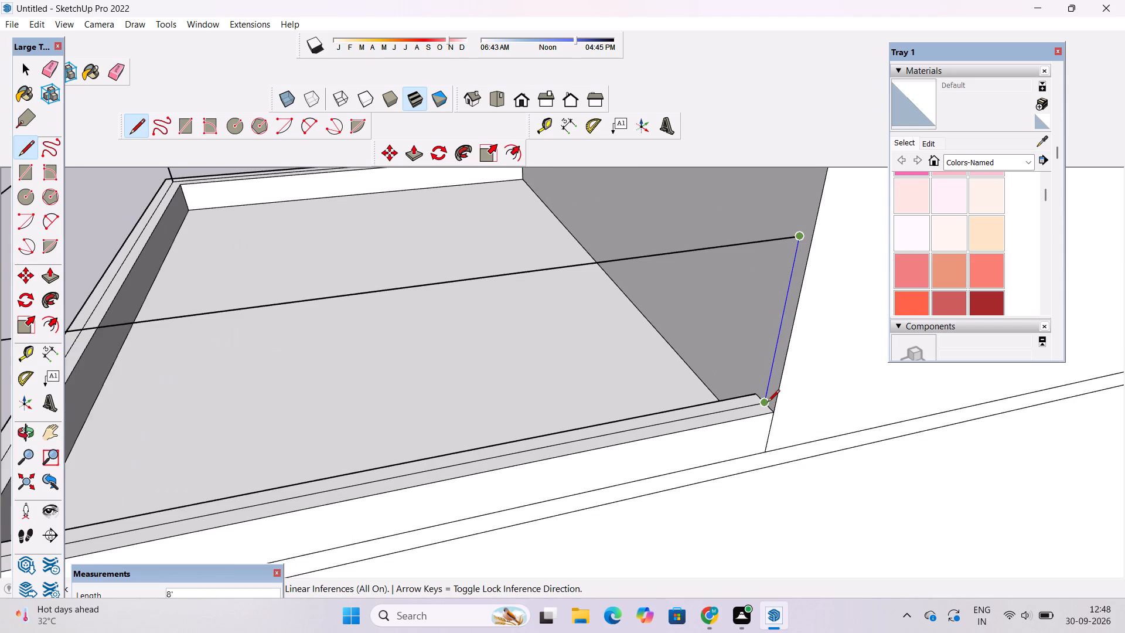
{"action": "left_click", "coordinate": [768, 403]}
Delete the face enclosed by the upright frame above the rear parapet, keeping its outline.
{"action": "key", "text": "space"}
{"action": "left_click", "coordinate": [683, 369]}
{"action": "key", "text": "Delete"}
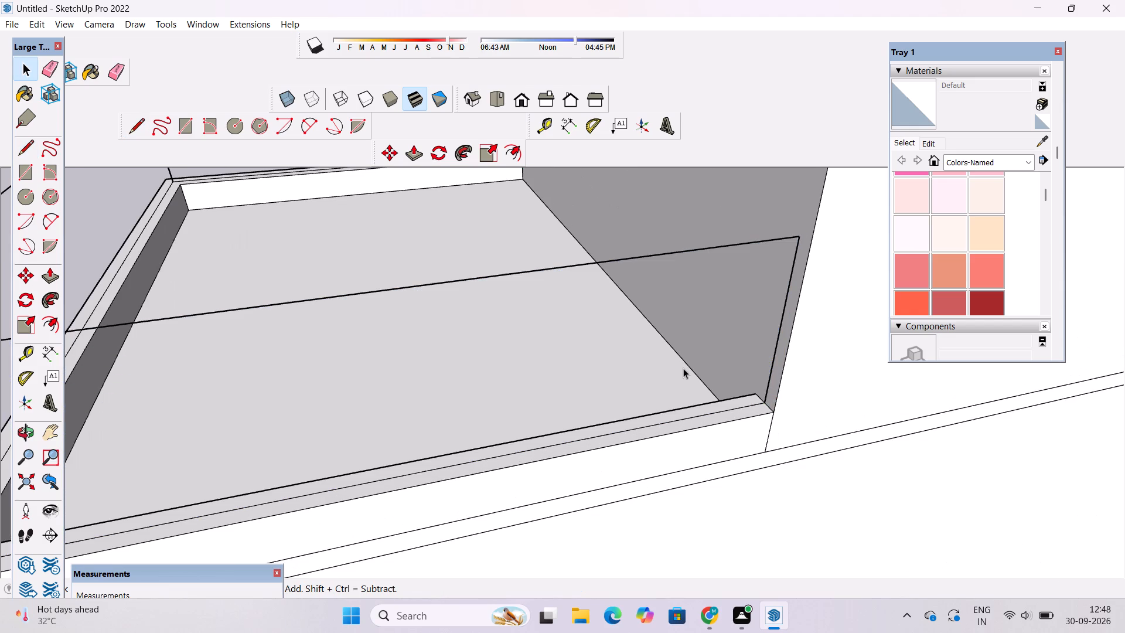
Examine the railing path outline around the roof terrace from several sides, including its front end at the house wall.
{"action": "key", "text": "o"}
{"action": "scroll", "coordinate": [658, 358], "scroll_direction": "down", "scroll_amount": 14}
{"action": "left_click_drag", "start_coordinate": [472, 452], "coordinate": [669, 413]}
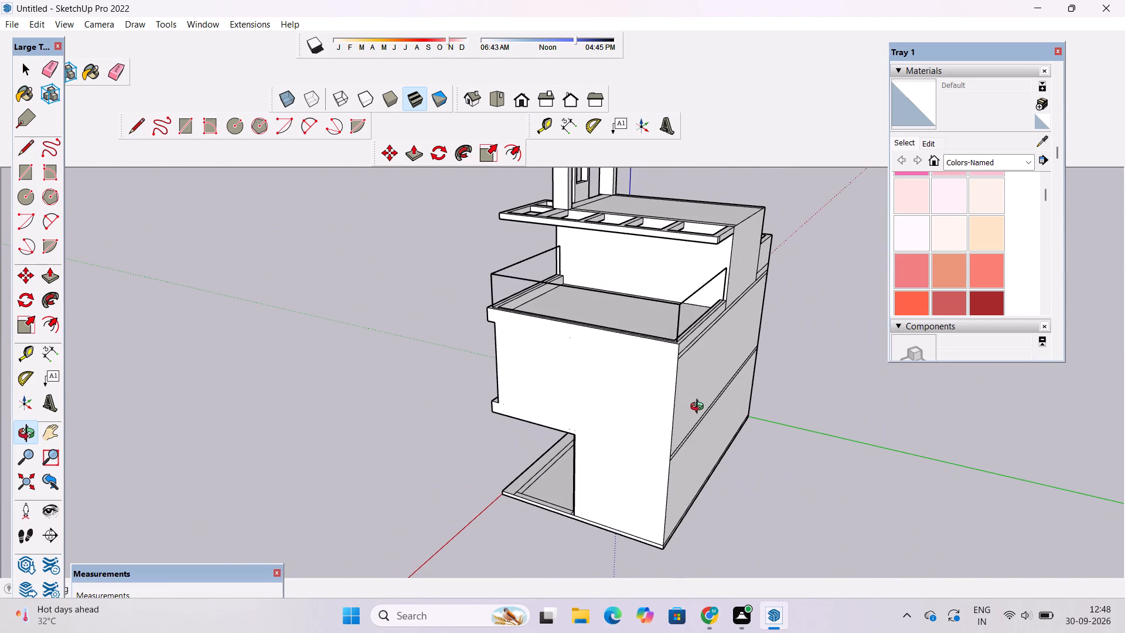
{"action": "scroll", "coordinate": [633, 475], "scroll_direction": "down", "scroll_amount": 4}
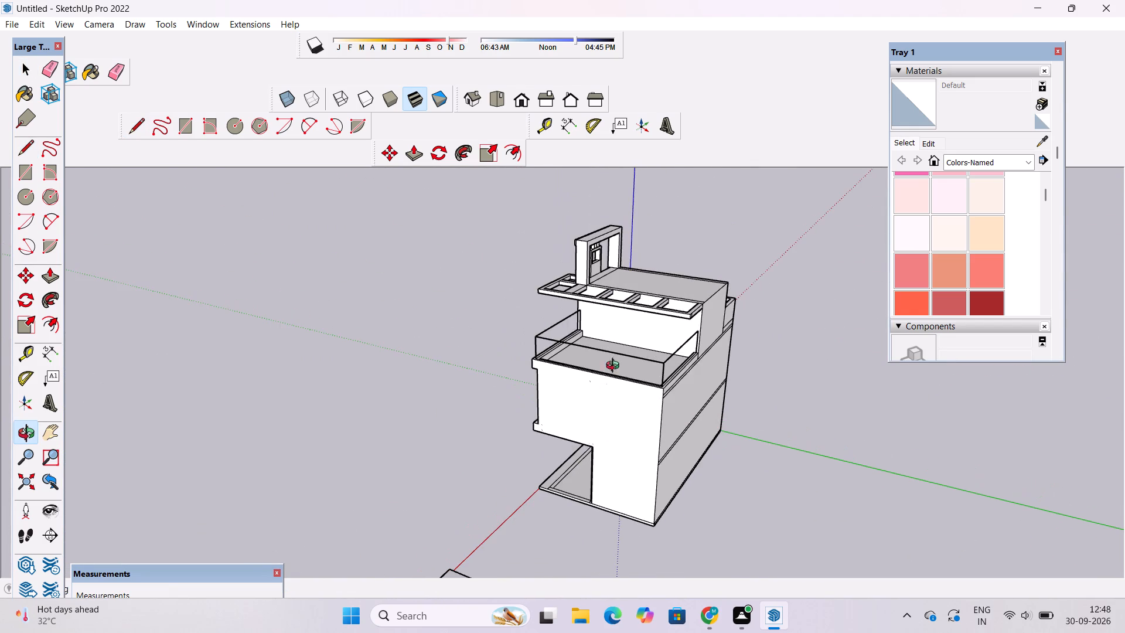
{"action": "scroll", "coordinate": [615, 339], "scroll_direction": "up", "scroll_amount": 5}
{"action": "left_click_drag", "start_coordinate": [587, 408], "coordinate": [681, 471]}
{"action": "scroll", "coordinate": [660, 433], "scroll_direction": "up", "scroll_amount": 5}
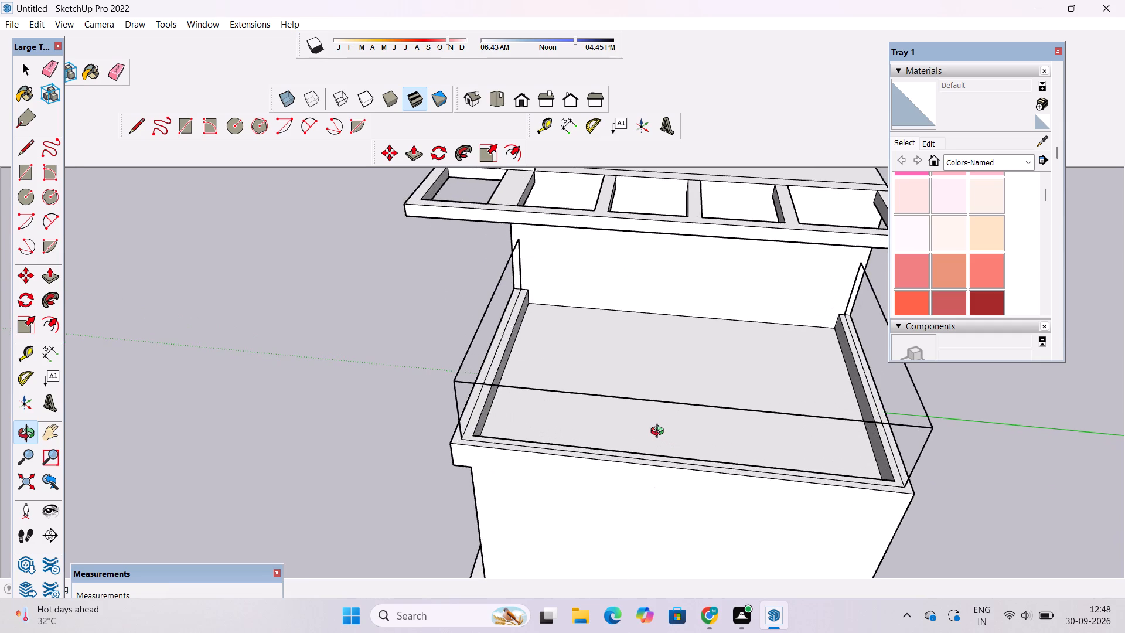
{"action": "scroll", "coordinate": [657, 432], "scroll_direction": "up", "scroll_amount": 4}
{"action": "left_click_drag", "start_coordinate": [281, 474], "coordinate": [401, 457]}
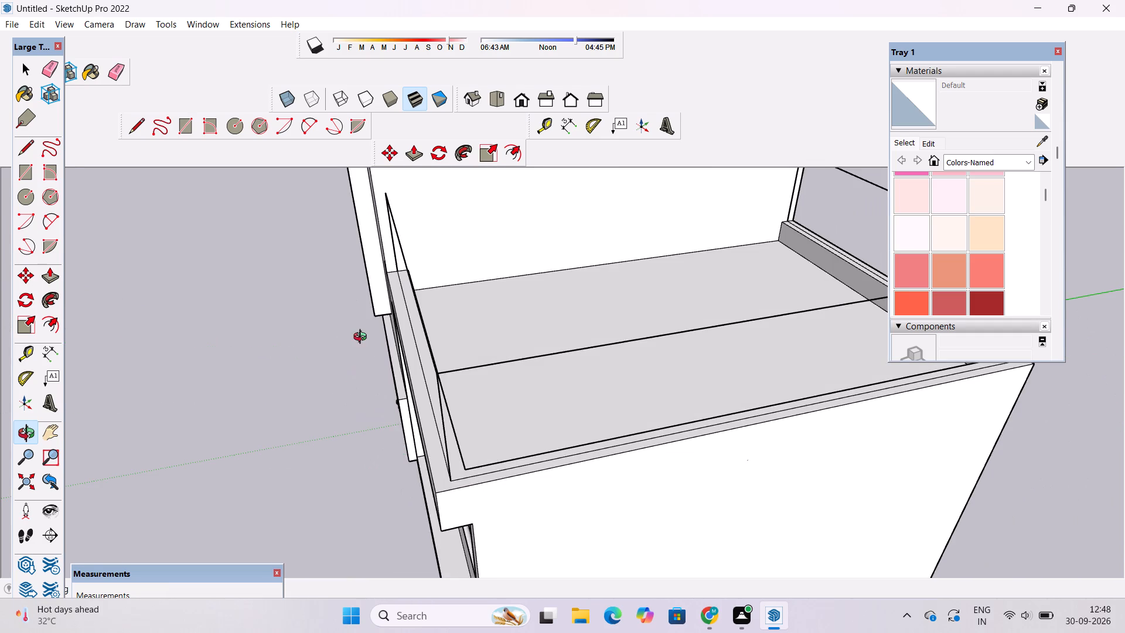
{"action": "scroll", "coordinate": [360, 341], "scroll_direction": "down", "scroll_amount": 6}
{"action": "left_click_drag", "start_coordinate": [339, 360], "coordinate": [484, 356]}
{"action": "scroll", "coordinate": [495, 350], "scroll_direction": "up", "scroll_amount": 4}
{"action": "left_click_drag", "start_coordinate": [437, 362], "coordinate": [342, 386], "text": "shift"}
{"action": "scroll", "coordinate": [325, 385], "scroll_direction": "up", "scroll_amount": 1}
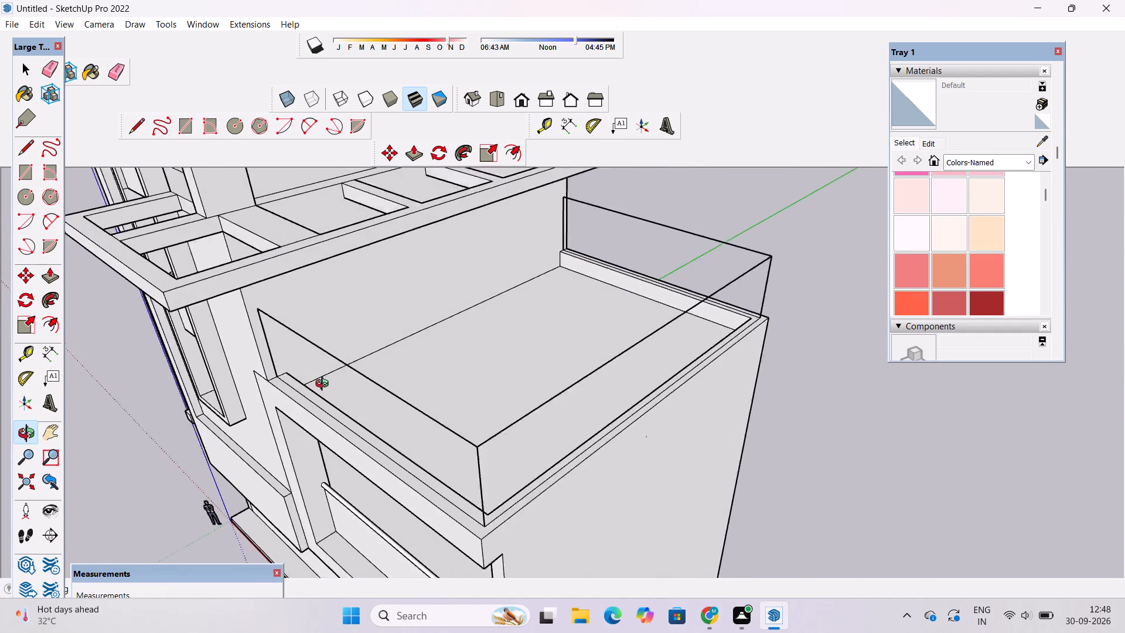
{"action": "scroll", "coordinate": [325, 385], "scroll_direction": "up", "scroll_amount": 6}
{"action": "left_click_drag", "start_coordinate": [313, 385], "coordinate": [379, 392]}
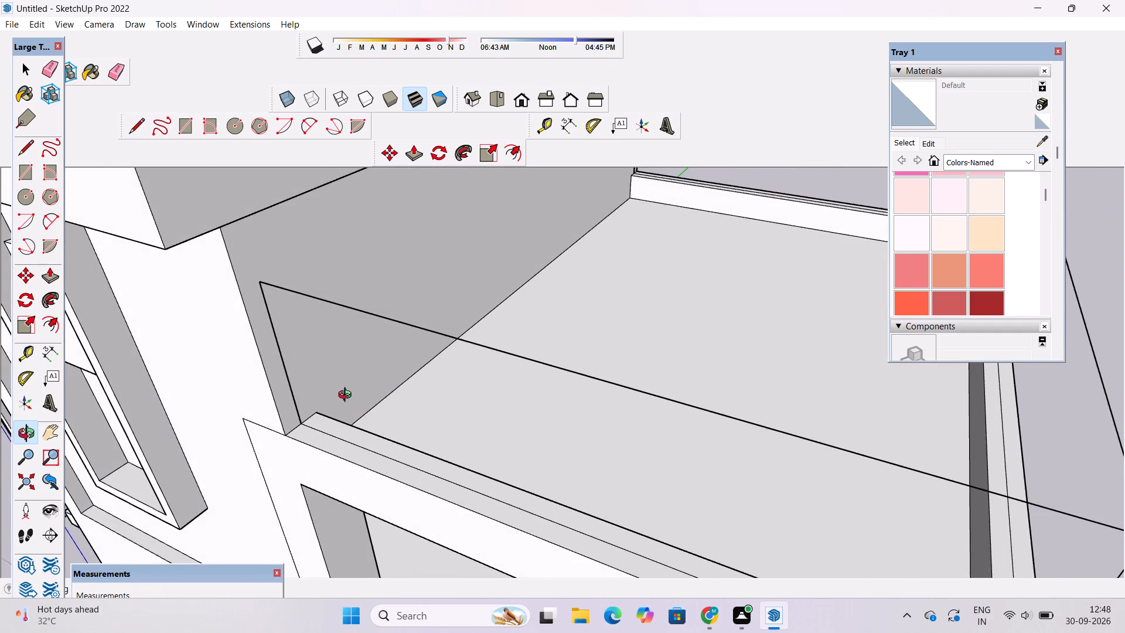
{"action": "scroll", "coordinate": [347, 396], "scroll_direction": "down", "scroll_amount": 6}
{"action": "scroll", "coordinate": [347, 396], "scroll_direction": "up", "scroll_amount": 4}
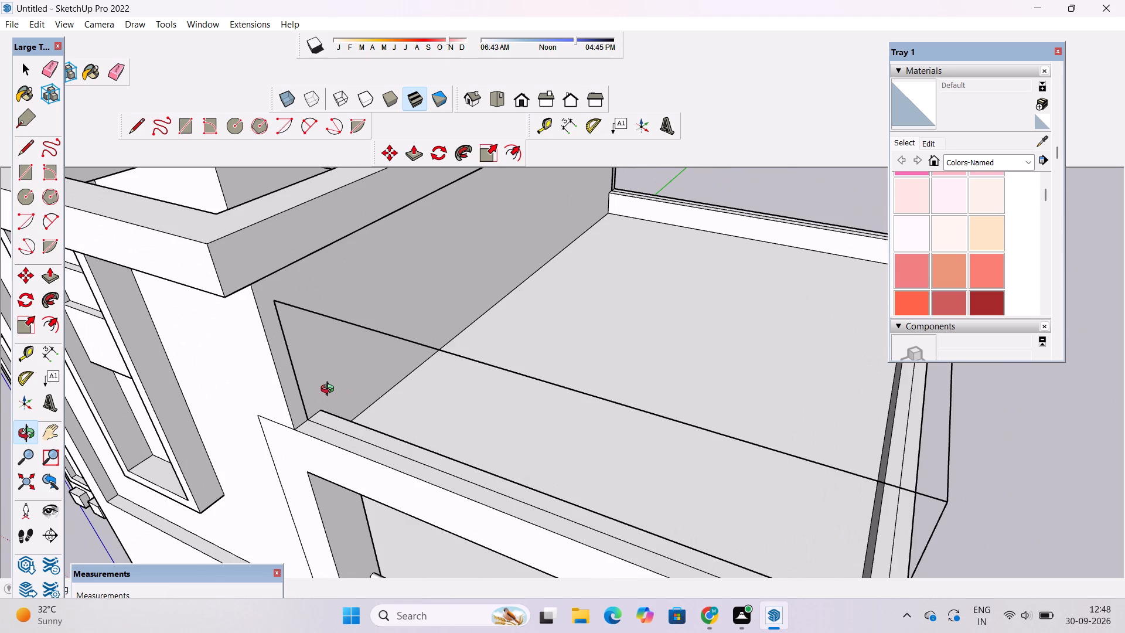
{"action": "scroll", "coordinate": [330, 390], "scroll_direction": "down", "scroll_amount": 8}
{"action": "scroll", "coordinate": [304, 421], "scroll_direction": "up", "scroll_amount": 4}
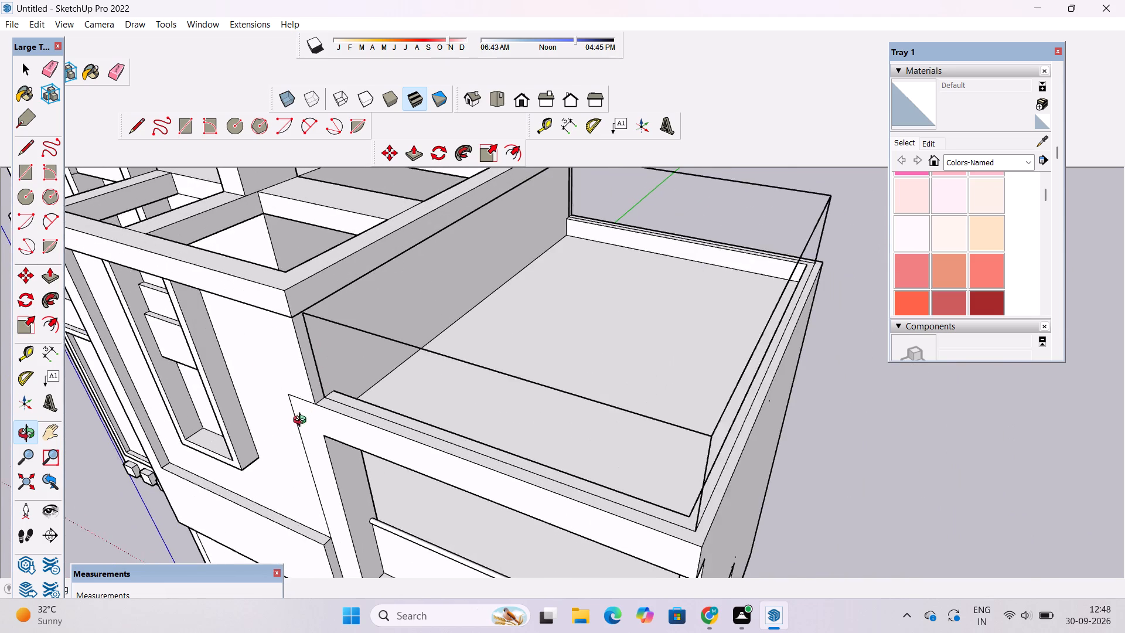
{"action": "left_click_drag", "start_coordinate": [270, 434], "coordinate": [384, 414]}
{"action": "scroll", "coordinate": [377, 414], "scroll_direction": "down", "scroll_amount": 5}
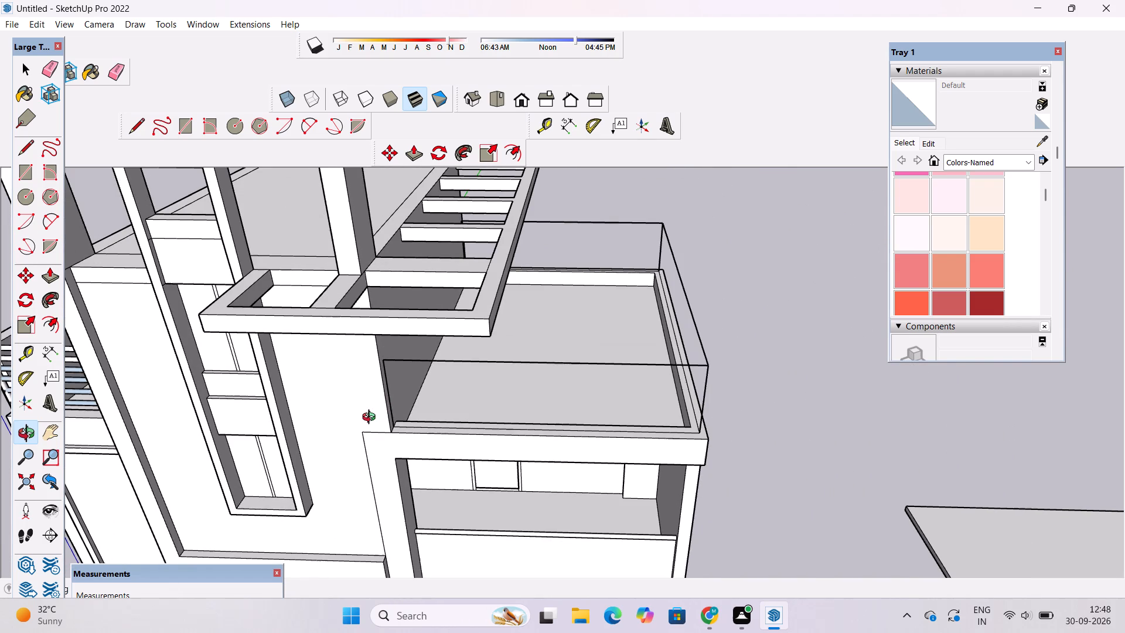
{"action": "left_click_drag", "start_coordinate": [363, 423], "coordinate": [364, 456], "text": "shift"}
{"action": "scroll", "coordinate": [364, 456], "scroll_direction": "up", "scroll_amount": 2, "text": "shift"}
{"action": "scroll", "coordinate": [364, 456], "scroll_direction": "down", "scroll_amount": 4}
{"action": "left_click_drag", "start_coordinate": [377, 464], "coordinate": [407, 504]}
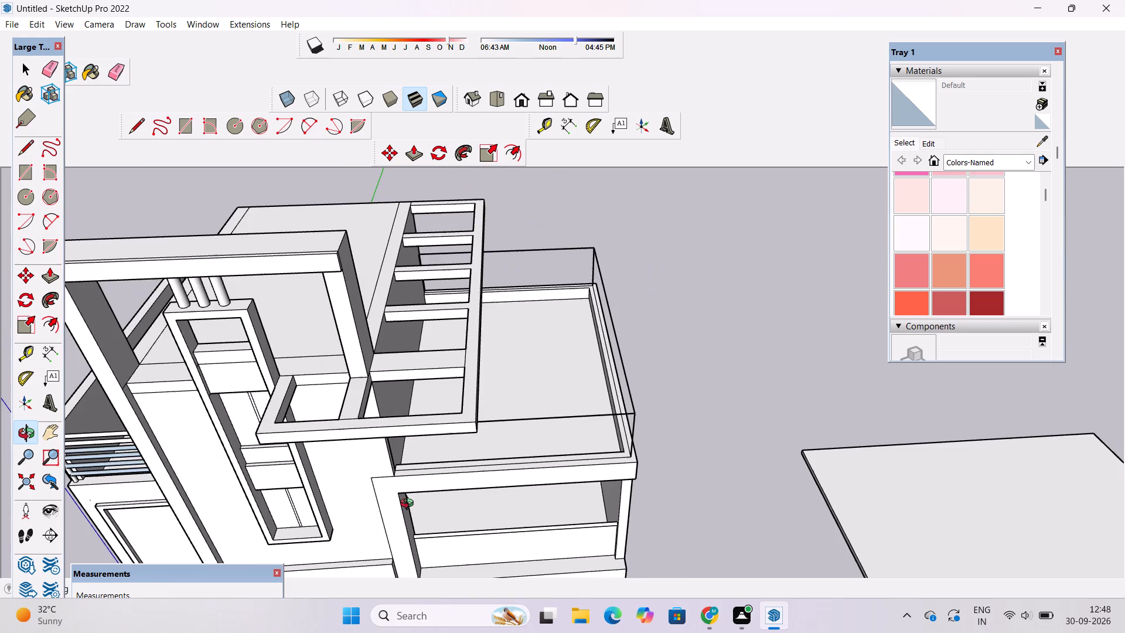
Draw a circle of 3" radius on the house wall, centred on the front railing path's upper end.
{"action": "scroll", "coordinate": [412, 491], "scroll_direction": "up", "scroll_amount": 3}
{"action": "left_click_drag", "start_coordinate": [416, 475], "coordinate": [386, 501], "text": "shift"}
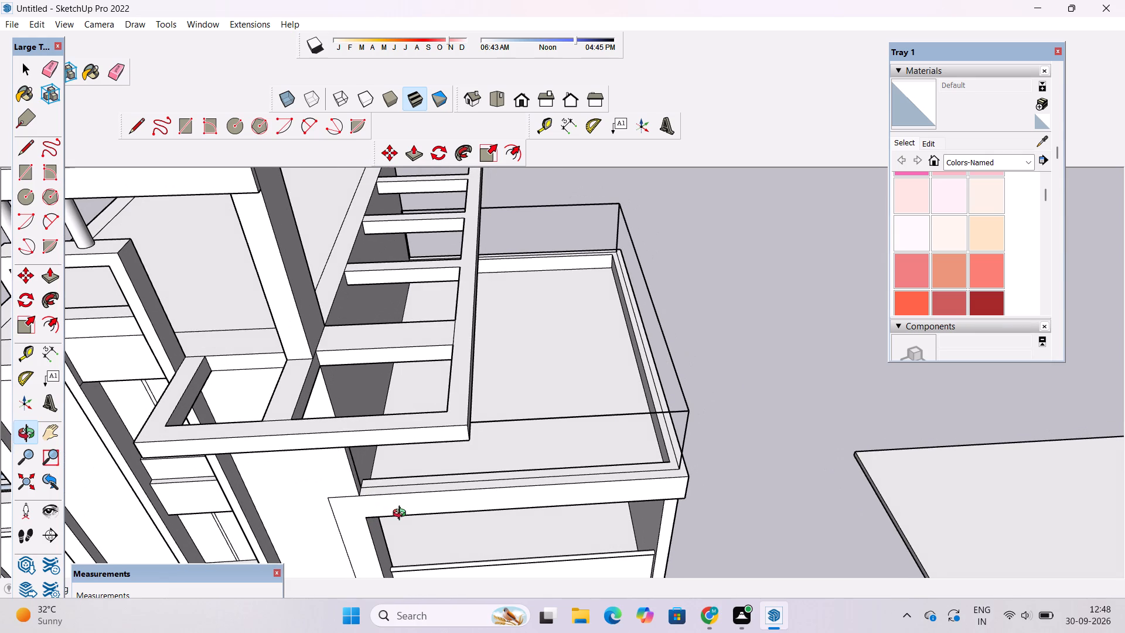
{"action": "left_click_drag", "start_coordinate": [401, 504], "coordinate": [388, 456]}
{"action": "left_click_drag", "start_coordinate": [380, 484], "coordinate": [375, 503], "text": "shift"}
{"action": "scroll", "coordinate": [374, 503], "scroll_direction": "up", "scroll_amount": 2}
{"action": "left_click_drag", "start_coordinate": [357, 484], "coordinate": [313, 464], "text": "shift"}
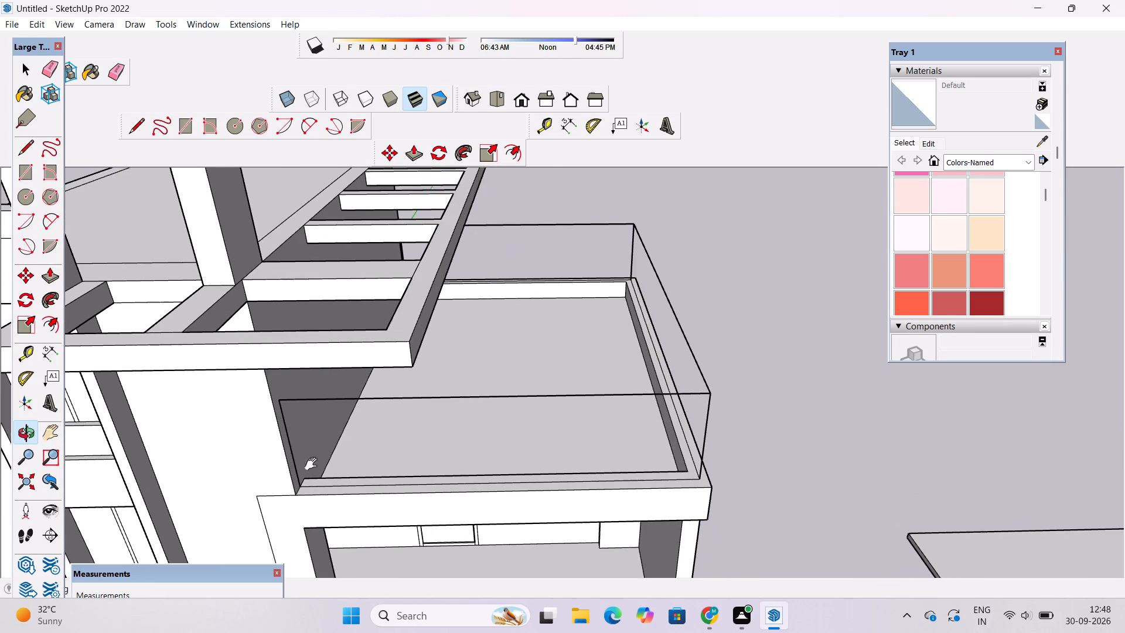
{"action": "left_click_drag", "start_coordinate": [329, 465], "coordinate": [243, 452]}
{"action": "left_click_drag", "start_coordinate": [264, 415], "coordinate": [322, 480], "text": "shift"}
{"action": "left_click_drag", "start_coordinate": [319, 475], "coordinate": [308, 471]}
{"action": "scroll", "coordinate": [279, 417], "scroll_direction": "up", "scroll_amount": 3}
{"action": "left_click_drag", "start_coordinate": [303, 423], "coordinate": [321, 462], "text": "shift"}
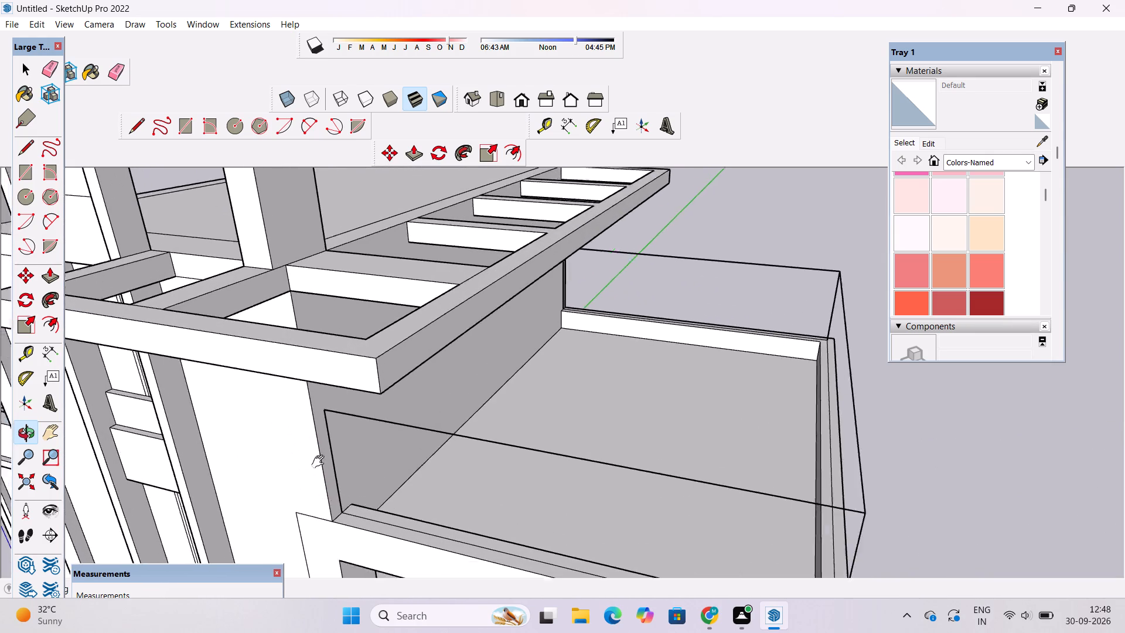
{"action": "left_click_drag", "start_coordinate": [321, 462], "coordinate": [321, 464], "text": "shift"}
{"action": "left_click_drag", "start_coordinate": [325, 472], "coordinate": [256, 457]}
{"action": "scroll", "coordinate": [298, 414], "scroll_direction": "up", "scroll_amount": 8}
{"action": "left_click_drag", "start_coordinate": [354, 415], "coordinate": [357, 438], "text": "shift"}
{"action": "key", "text": "c"}
{"action": "scroll", "coordinate": [346, 412], "scroll_direction": "up", "scroll_amount": 4}
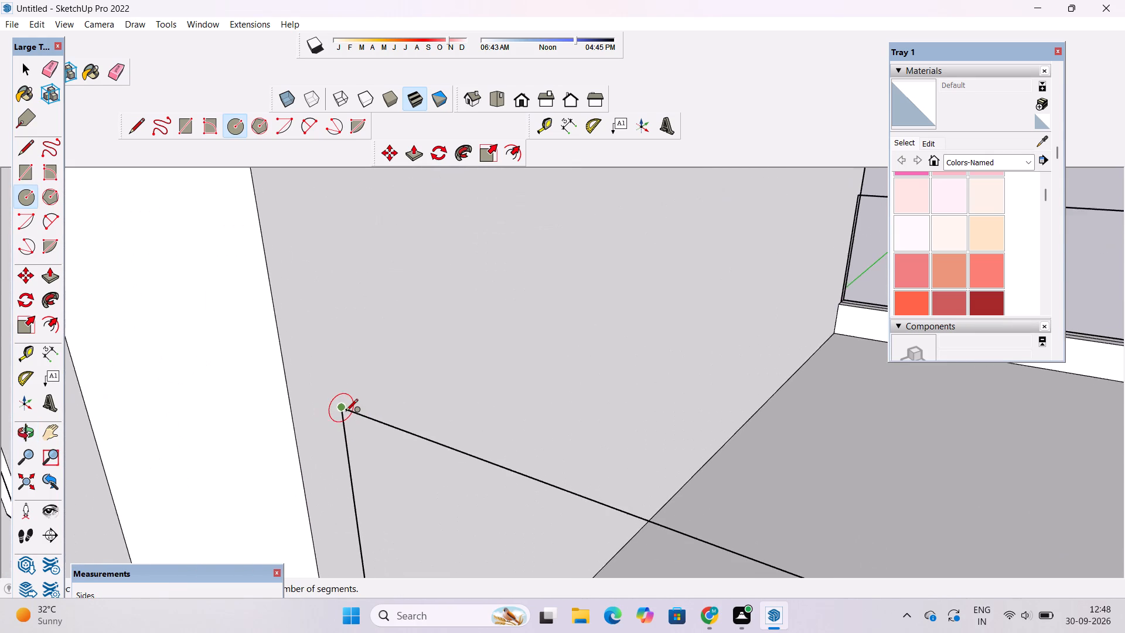
{"action": "scroll", "coordinate": [346, 412], "scroll_direction": "up", "scroll_amount": 2}
{"action": "left_click", "coordinate": [340, 407]}
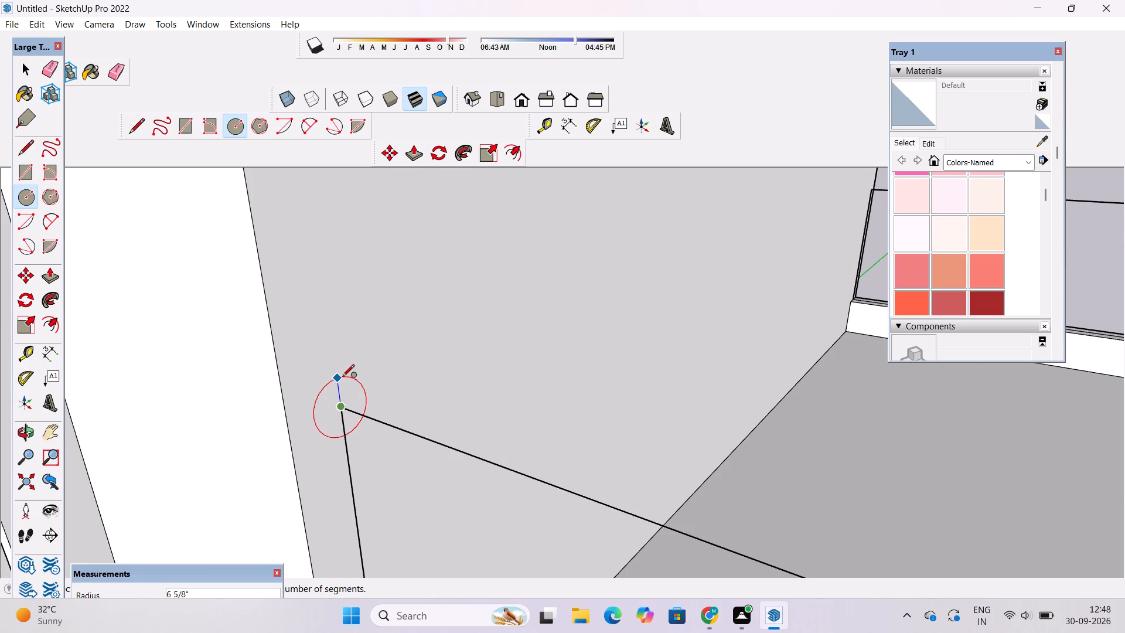
{"action": "key", "text": "3"}
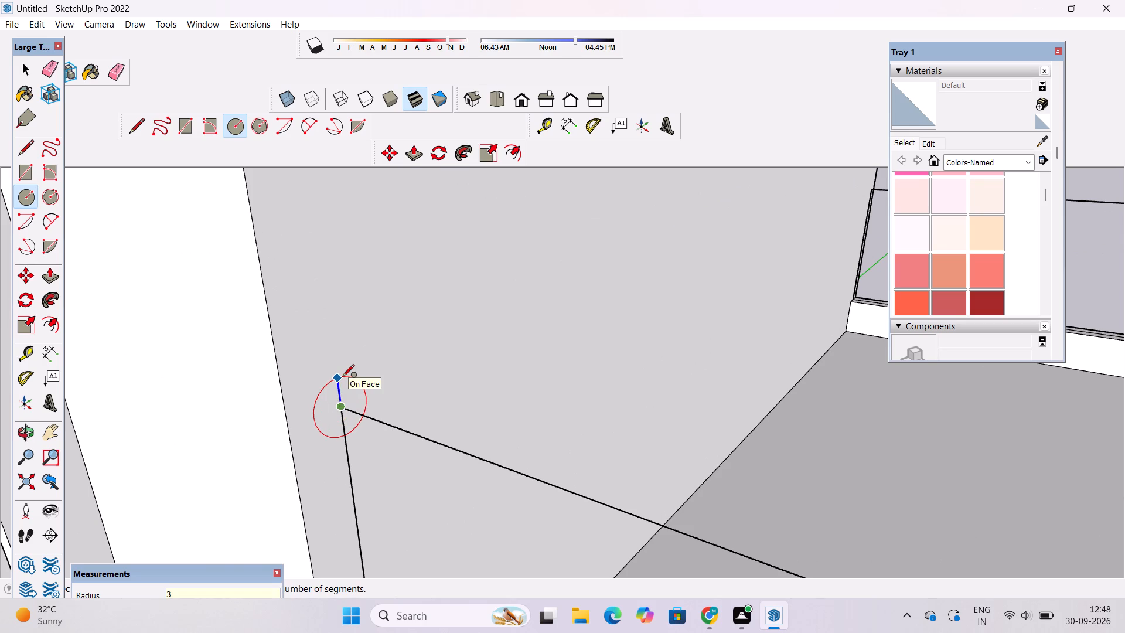
{"action": "key", "text": "shift+quotedbl"}
{"action": "key", "text": "Return"}
Delete the face filling the front railing frame, keeping the path lines and the circle.
{"action": "scroll", "coordinate": [278, 375], "scroll_direction": "down", "scroll_amount": 12}
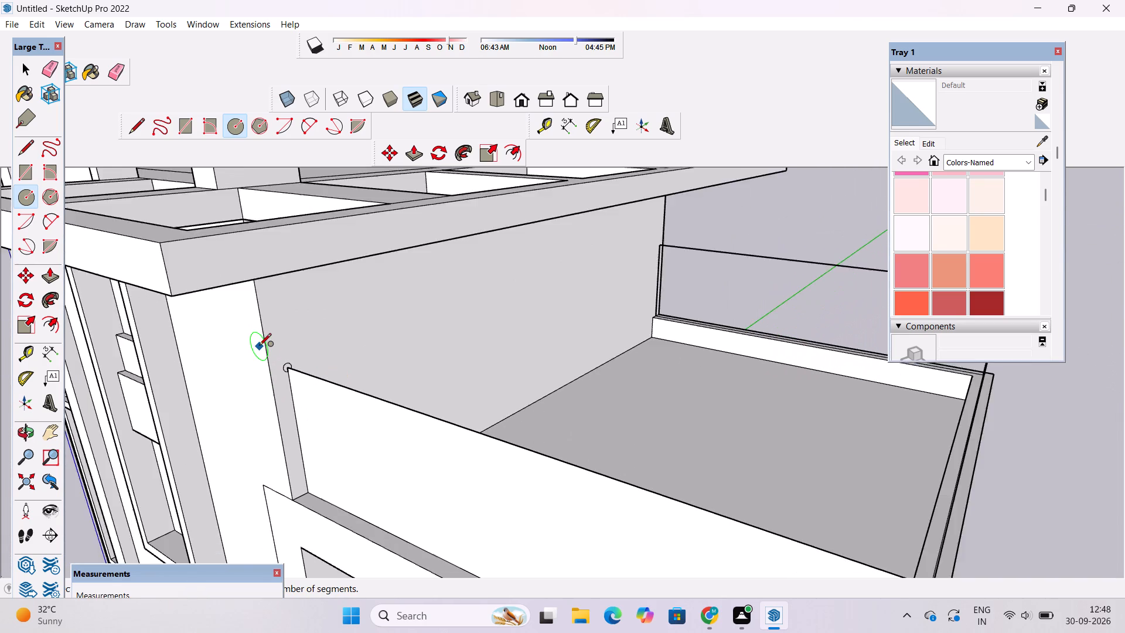
{"action": "scroll", "coordinate": [259, 346], "scroll_direction": "down", "scroll_amount": 8}
{"action": "key", "text": "space"}
{"action": "left_click", "coordinate": [392, 447]}
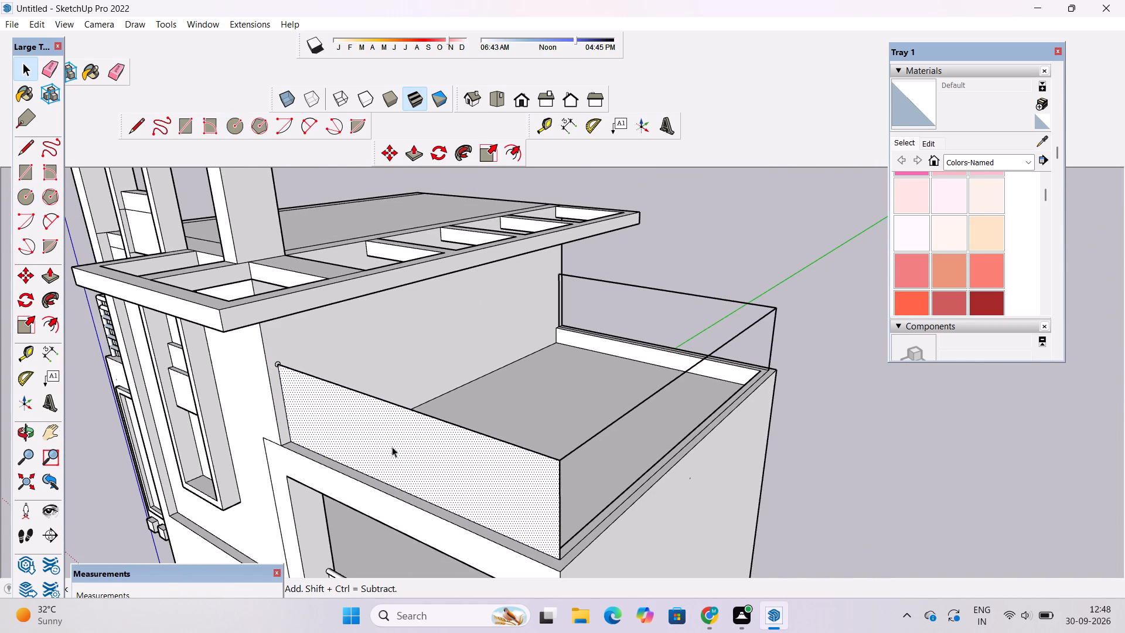
{"action": "key", "text": "Delete"}
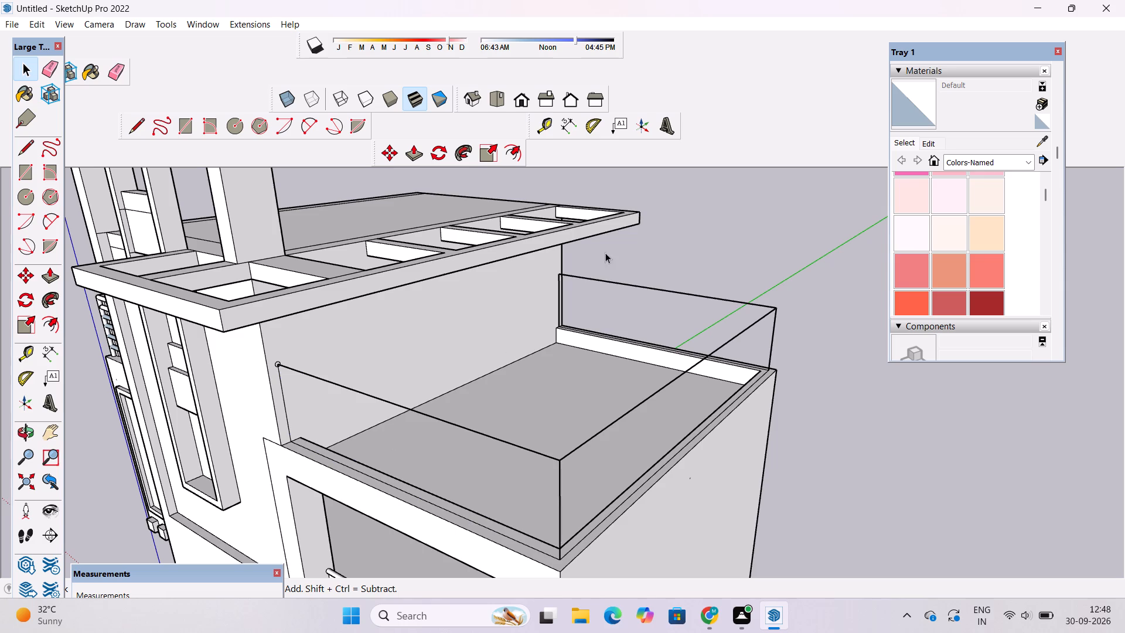
Draw a circle of 3" radius on the house wall, centred on the rear railing path's upper end.
{"action": "scroll", "coordinate": [594, 260], "scroll_direction": "up", "scroll_amount": 11}
{"action": "key", "text": "c"}
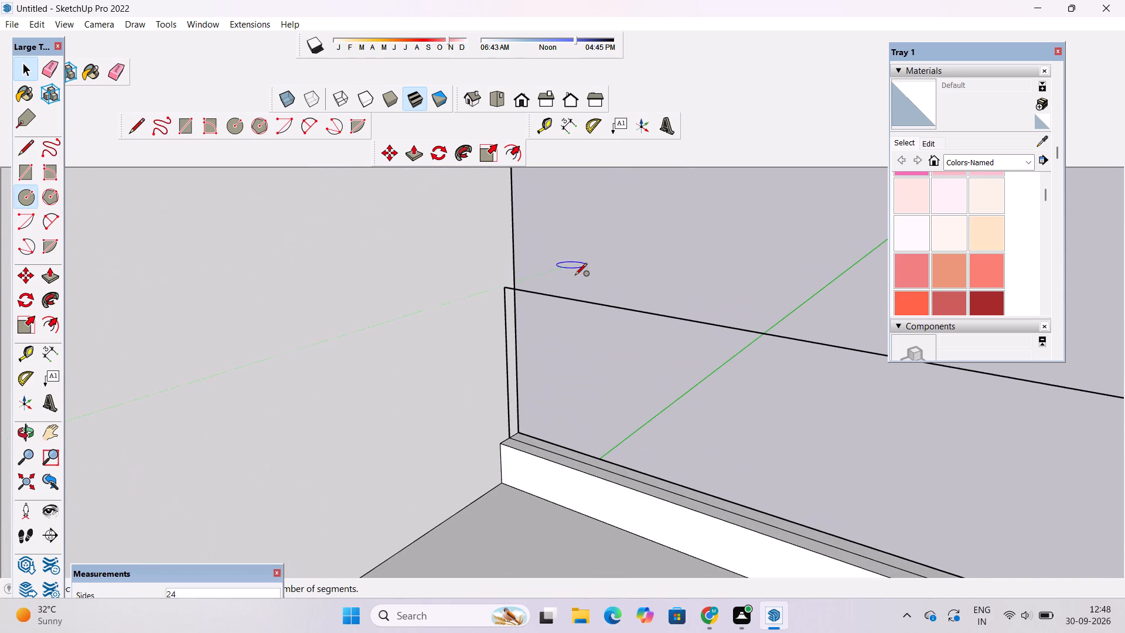
{"action": "scroll", "coordinate": [535, 277], "scroll_direction": "up", "scroll_amount": 4}
{"action": "scroll", "coordinate": [465, 306], "scroll_direction": "up", "scroll_amount": 4}
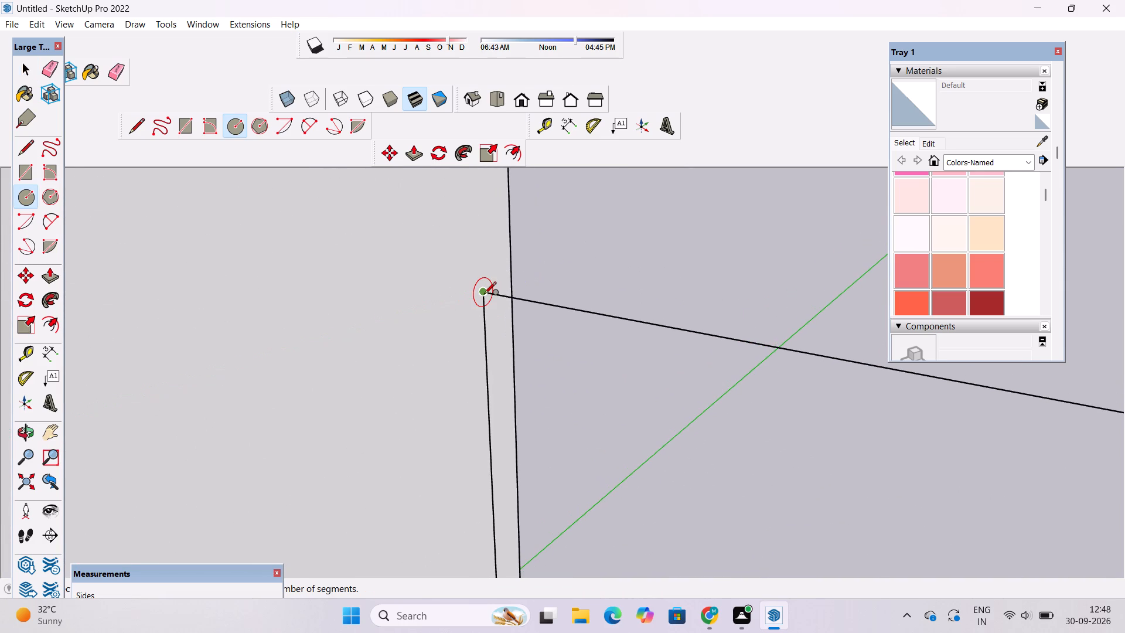
{"action": "left_click", "coordinate": [484, 295]}
{"action": "left_click", "coordinate": [489, 271]}
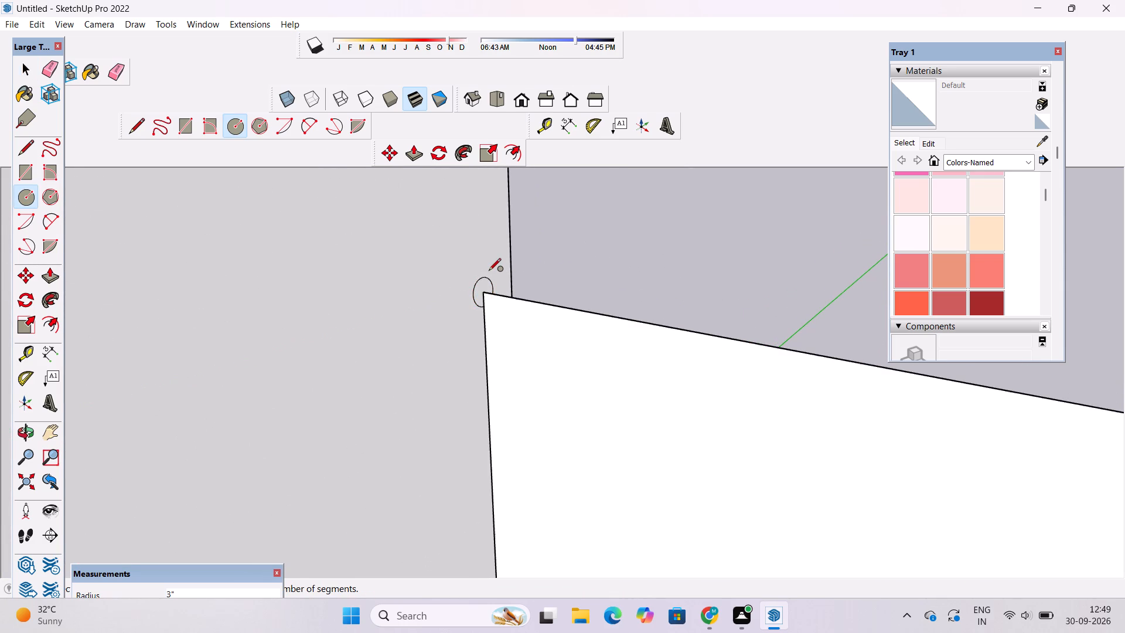
Undo the rear railing path's circle and the deletion of the face filling the front railing frame.
{"action": "scroll", "coordinate": [472, 265], "scroll_direction": "down", "scroll_amount": 20}
{"action": "scroll", "coordinate": [472, 265], "scroll_direction": "down", "scroll_amount": 5}
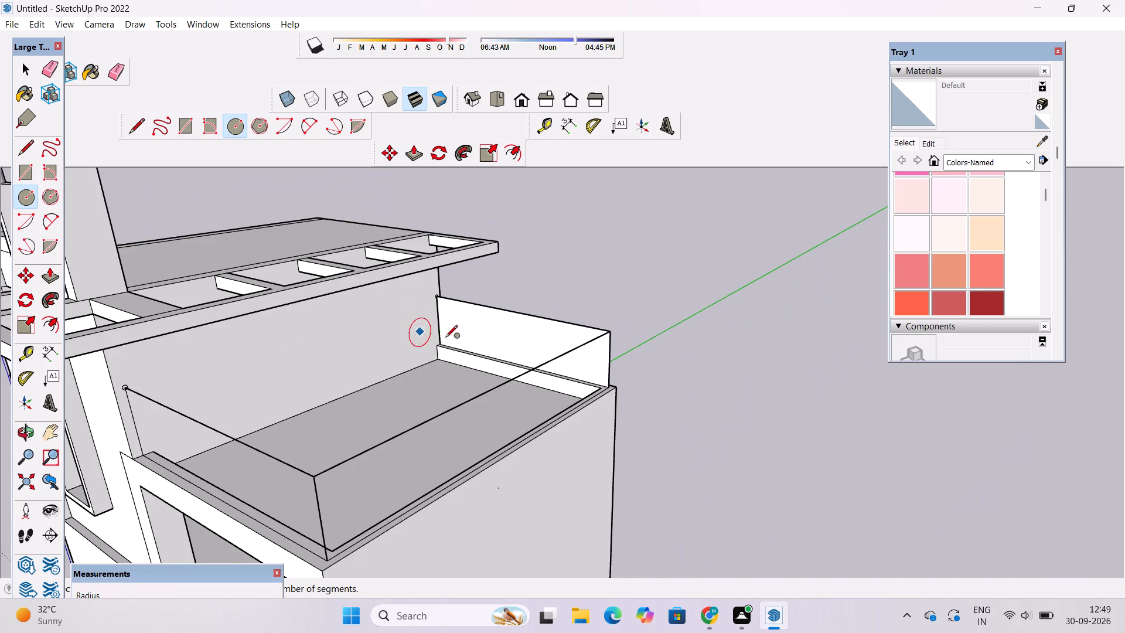
{"action": "key", "text": "space"}
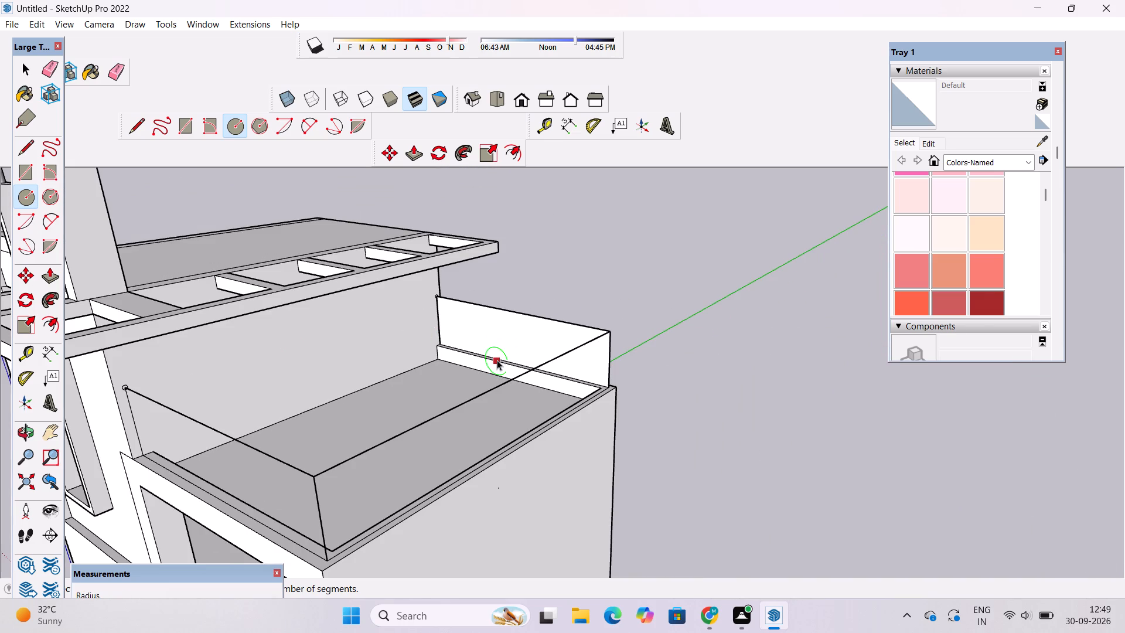
{"action": "key", "text": "ctrl+z"}
{"action": "key", "text": "ctrl+z"}
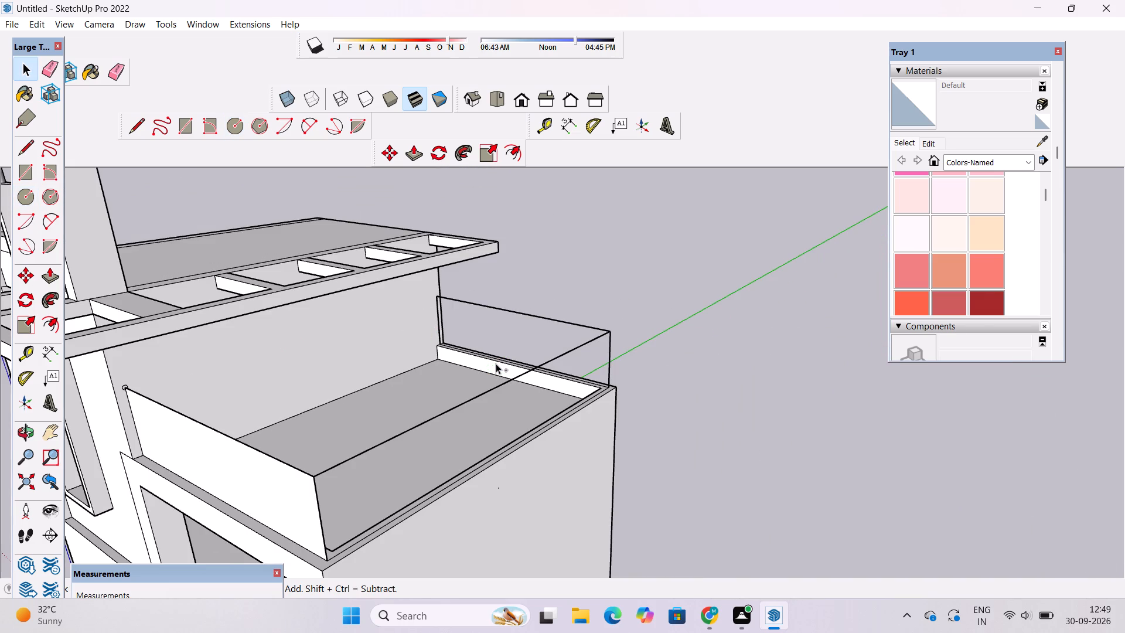
Draw a circle of 3" radius on the house wall, centred on the rear railing path's upper end.
{"action": "scroll", "coordinate": [451, 296], "scroll_direction": "up", "scroll_amount": 5}
{"action": "key", "text": "c"}
{"action": "scroll", "coordinate": [425, 285], "scroll_direction": "up", "scroll_amount": 5}
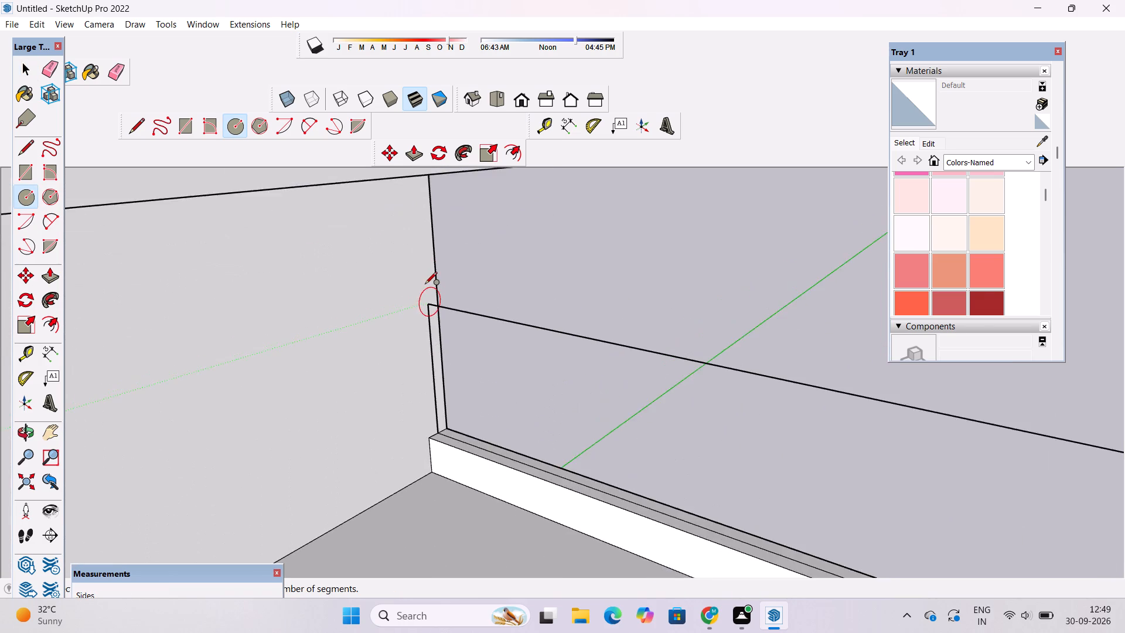
{"action": "scroll", "coordinate": [425, 285], "scroll_direction": "up", "scroll_amount": 5}
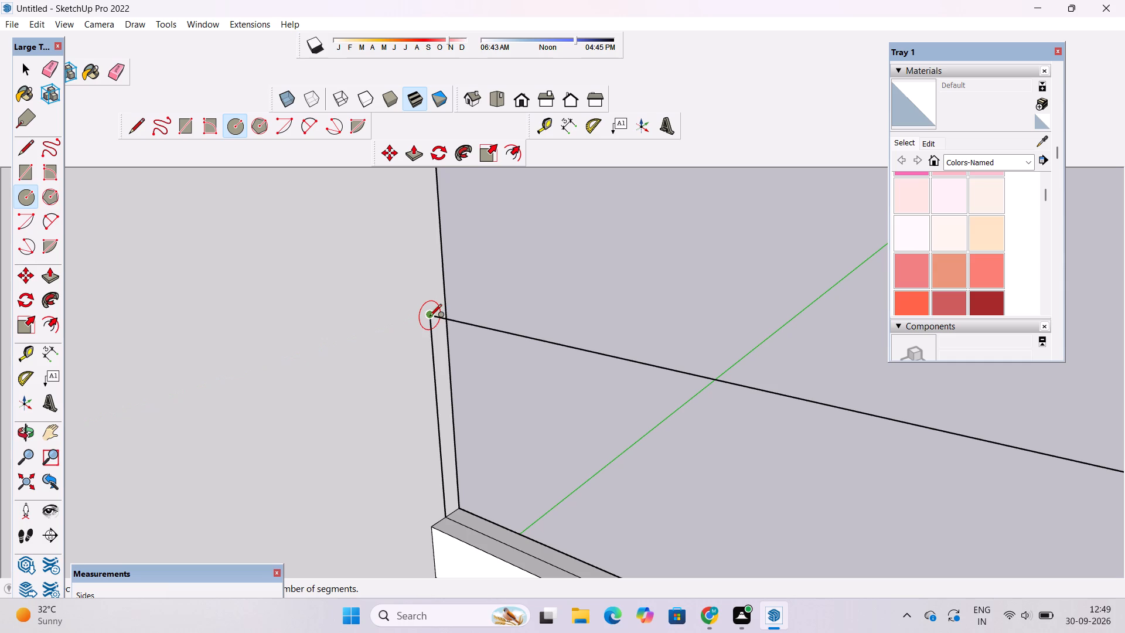
{"action": "left_click", "coordinate": [428, 317]}
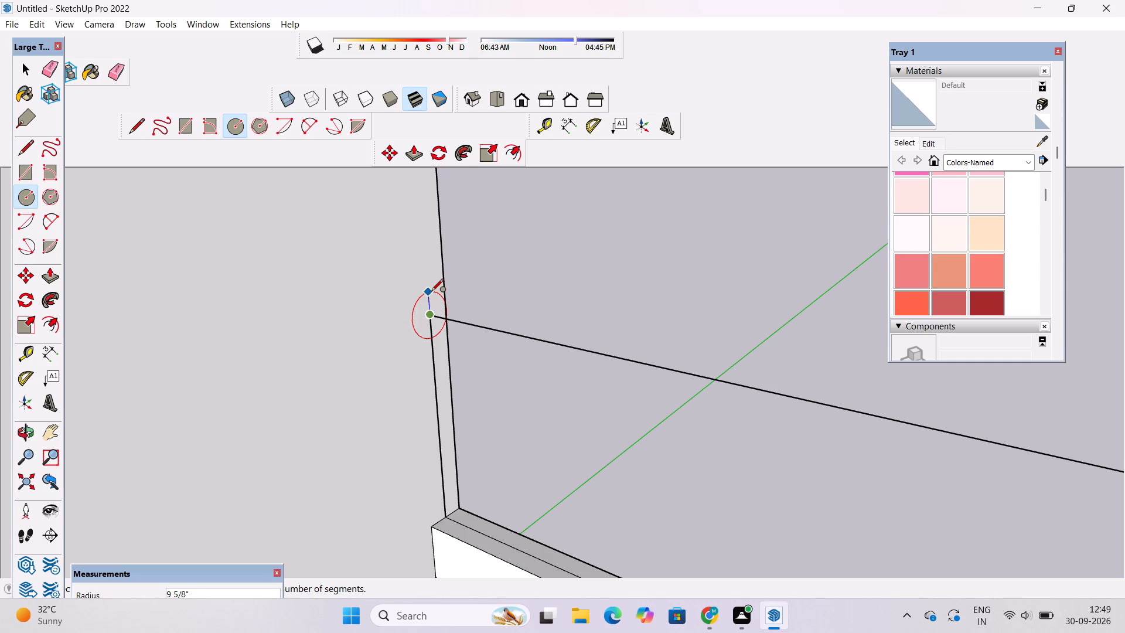
{"action": "key", "text": "3"}
{"action": "key", "text": "shift+quotedbl"}
{"action": "key", "text": "Return"}
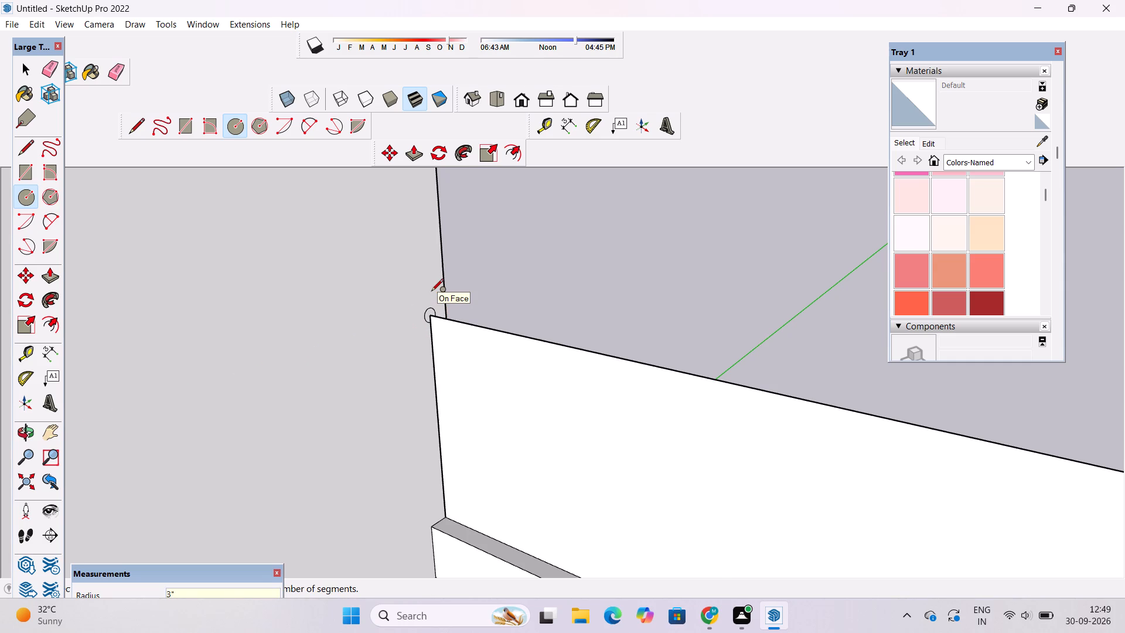
{"action": "scroll", "coordinate": [431, 292], "scroll_direction": "down", "scroll_amount": 15}
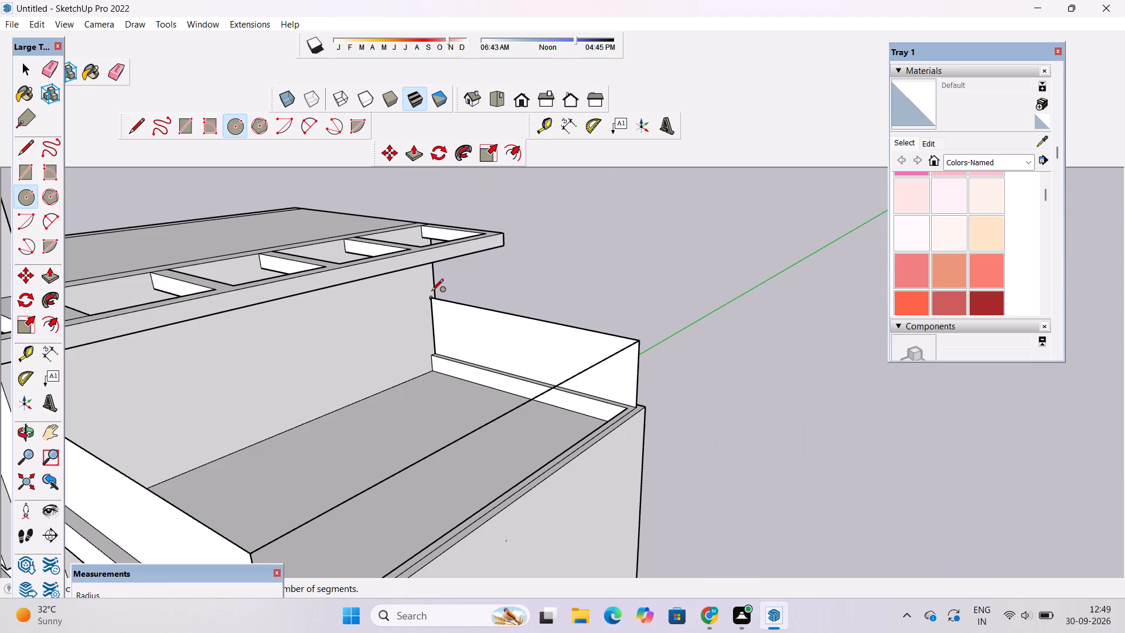
Sweep the rear circle profile along the rear railing frame's top edge with Follow Me to form a round handrail.
{"action": "key", "text": "space"}
{"action": "scroll", "coordinate": [443, 292], "scroll_direction": "up", "scroll_amount": 11}
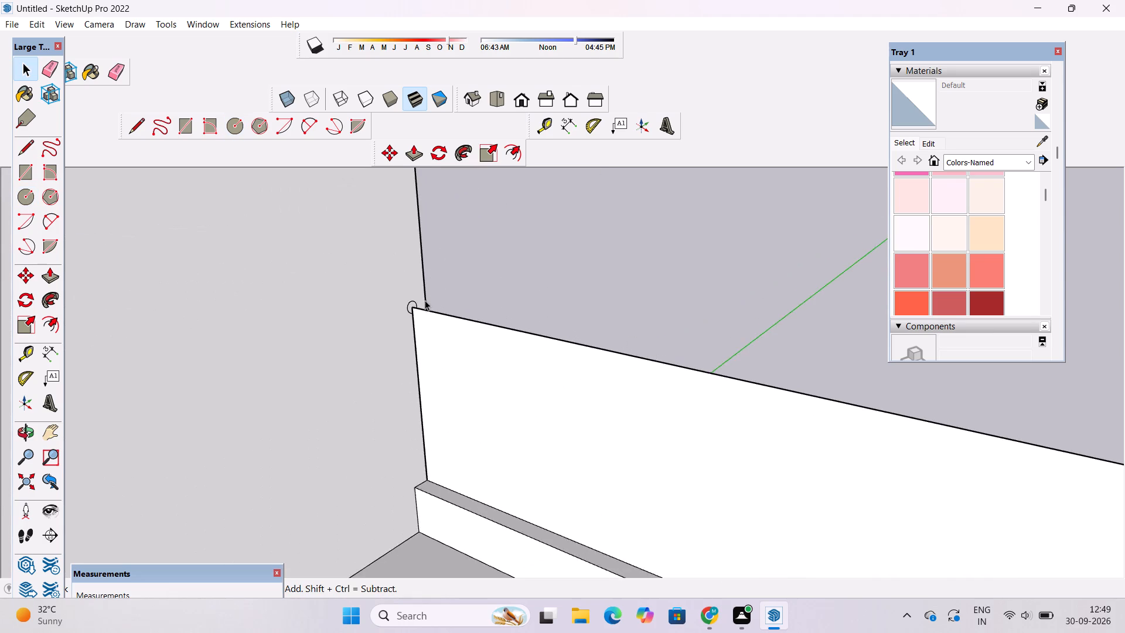
{"action": "scroll", "coordinate": [425, 300], "scroll_direction": "up", "scroll_amount": 9}
{"action": "left_click", "coordinate": [399, 302]}
{"action": "left_click", "coordinate": [399, 302]}
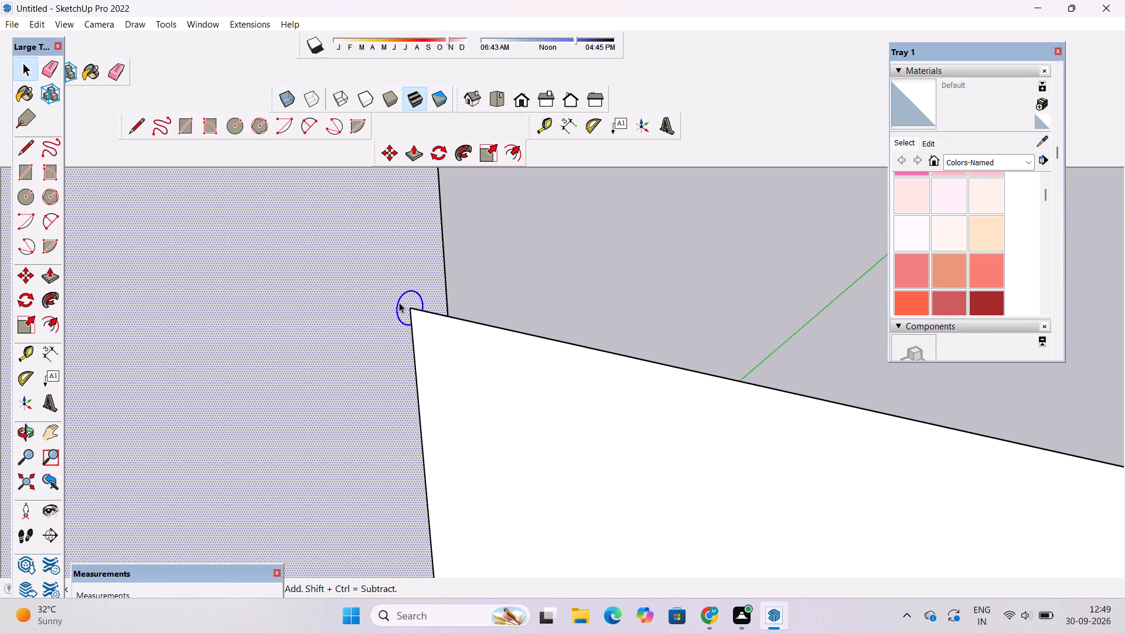
{"action": "left_click", "coordinate": [498, 278]}
{"action": "scroll", "coordinate": [398, 304], "scroll_direction": "up", "scroll_amount": 4}
{"action": "double_click", "coordinate": [406, 307]}
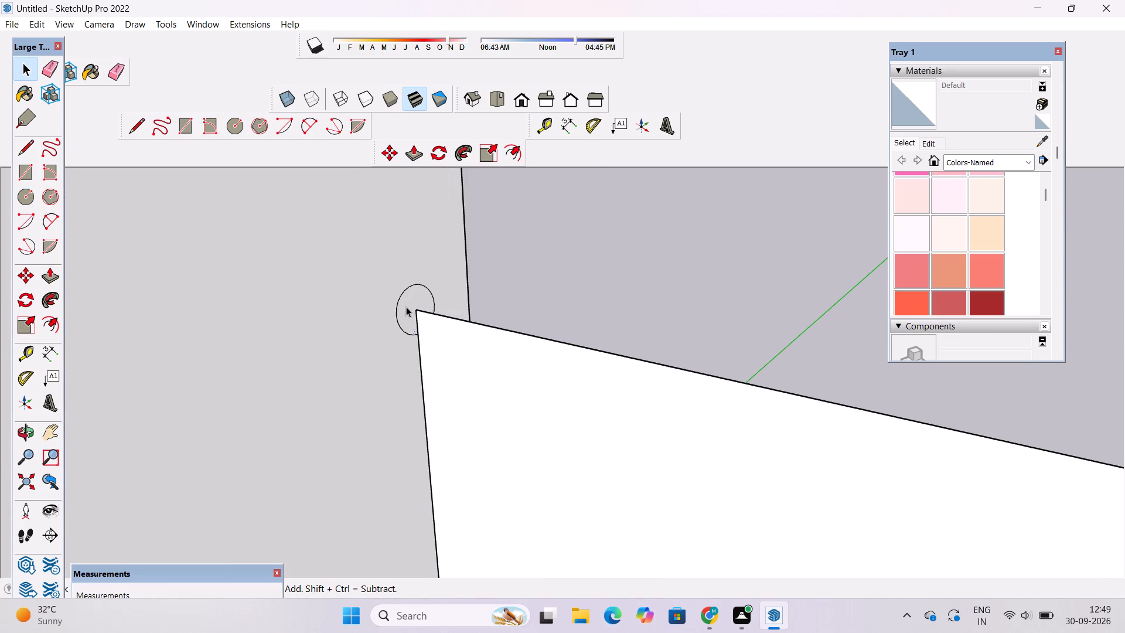
{"action": "left_click", "coordinate": [456, 318], "text": "ctrl"}
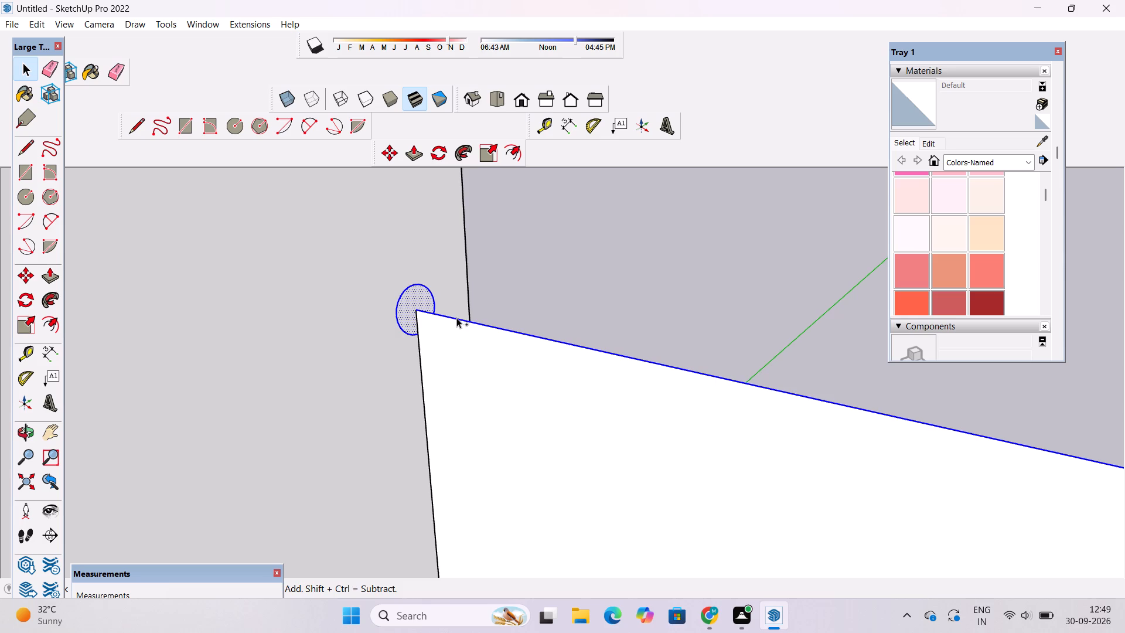
{"action": "left_click", "coordinate": [55, 303]}
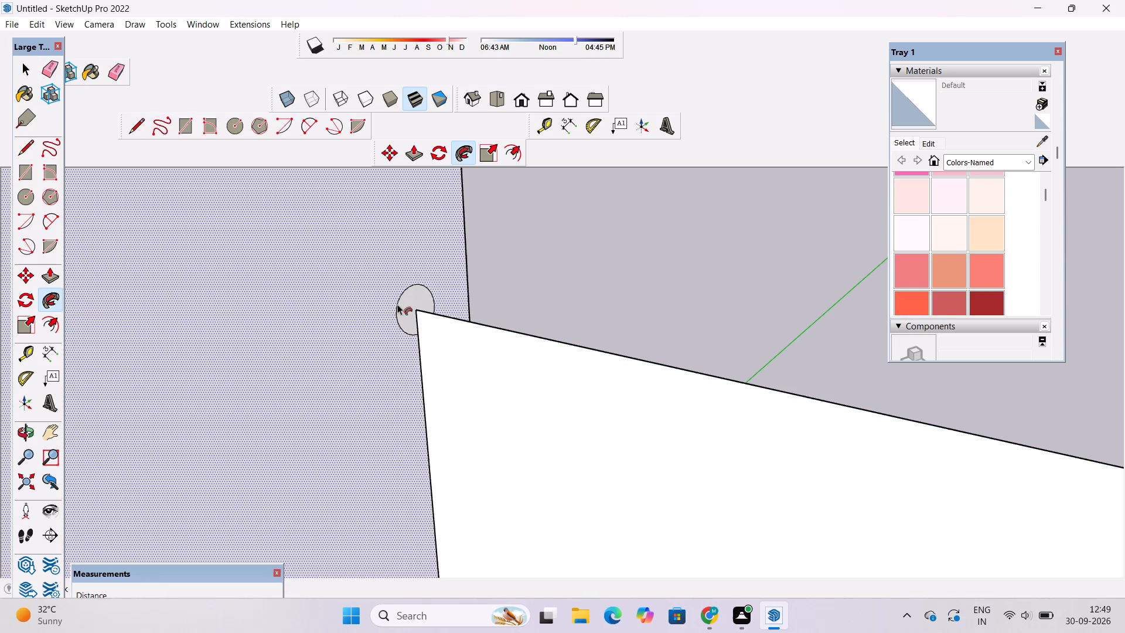
{"action": "left_click", "coordinate": [400, 305]}
{"action": "scroll", "coordinate": [343, 283], "scroll_direction": "down", "scroll_amount": 12}
{"action": "scroll", "coordinate": [343, 283], "scroll_direction": "up", "scroll_amount": 1}
{"action": "scroll", "coordinate": [343, 283], "scroll_direction": "down", "scroll_amount": 13}
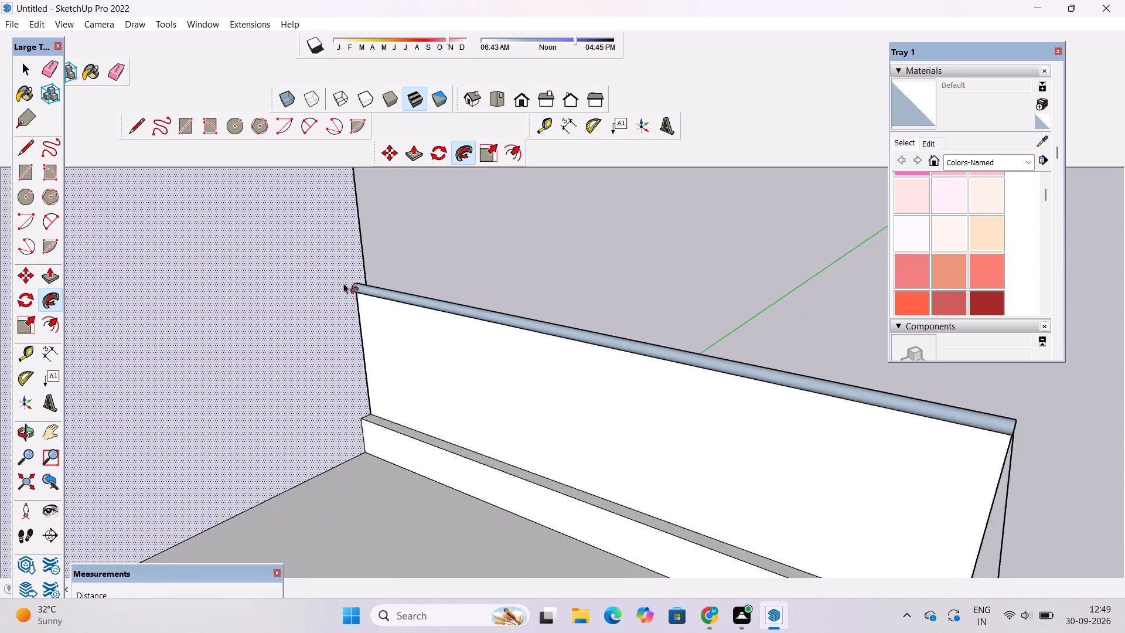
Sweep the front circle profile along the front railing frame's top edge with Follow Me to form a round handrail.
{"action": "scroll", "coordinate": [343, 283], "scroll_direction": "down", "scroll_amount": 9}
{"action": "scroll", "coordinate": [529, 326], "scroll_direction": "up", "scroll_amount": 4}
{"action": "key", "text": "o"}
{"action": "left_click_drag", "start_coordinate": [551, 321], "coordinate": [470, 356]}
{"action": "left_click_drag", "start_coordinate": [417, 358], "coordinate": [693, 347], "text": "shift"}
{"action": "scroll", "coordinate": [674, 356], "scroll_direction": "down", "scroll_amount": 4}
{"action": "scroll", "coordinate": [536, 440], "scroll_direction": "up", "scroll_amount": 4}
{"action": "scroll", "coordinate": [435, 468], "scroll_direction": "up", "scroll_amount": 2}
{"action": "left_click_drag", "start_coordinate": [522, 429], "coordinate": [454, 445]}
{"action": "scroll", "coordinate": [307, 445], "scroll_direction": "up", "scroll_amount": 1}
{"action": "left_click_drag", "start_coordinate": [294, 435], "coordinate": [316, 425], "text": "shift"}
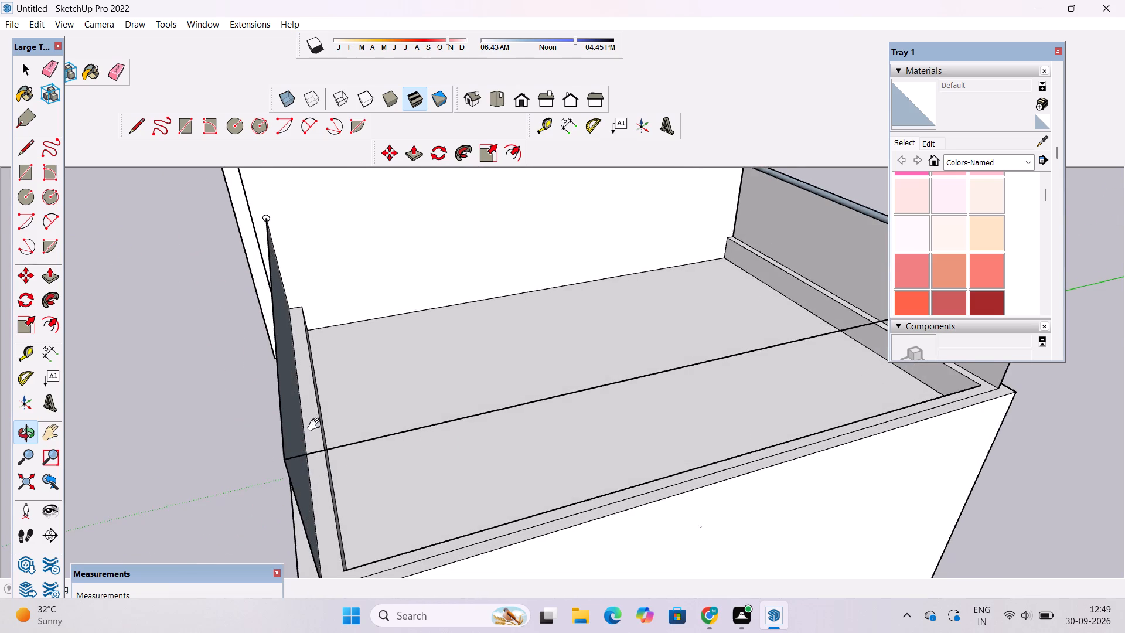
{"action": "left_click_drag", "start_coordinate": [316, 425], "coordinate": [318, 424], "text": "shift"}
{"action": "scroll", "coordinate": [316, 446], "scroll_direction": "up", "scroll_amount": 2}
{"action": "left_click_drag", "start_coordinate": [316, 446], "coordinate": [329, 449], "text": "shift"}
{"action": "left_click_drag", "start_coordinate": [305, 405], "coordinate": [482, 503], "text": "shift"}
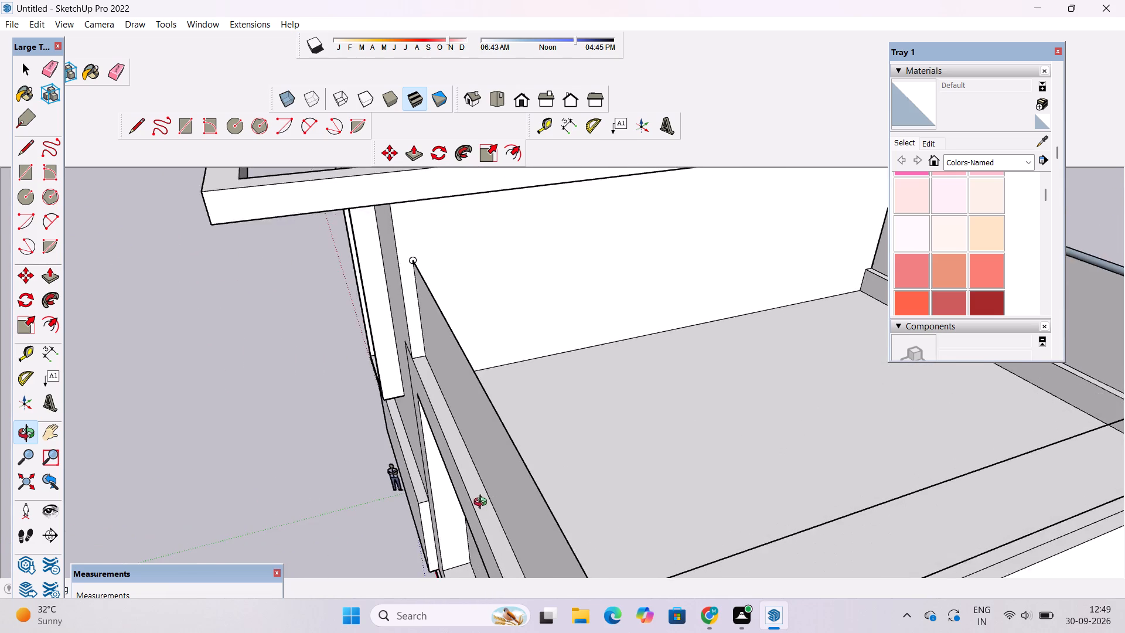
{"action": "scroll", "coordinate": [475, 483], "scroll_direction": "down", "scroll_amount": 5}
{"action": "left_click_drag", "start_coordinate": [466, 482], "coordinate": [562, 425]}
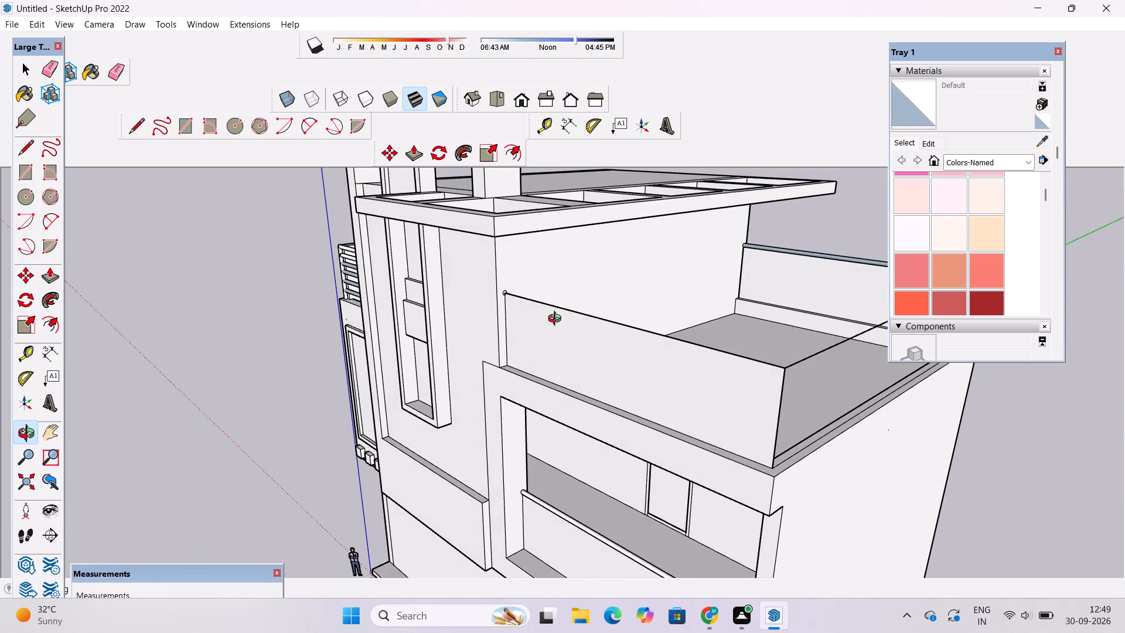
{"action": "scroll", "coordinate": [557, 320], "scroll_direction": "up", "scroll_amount": 4}
{"action": "left_click_drag", "start_coordinate": [534, 294], "coordinate": [472, 356], "text": "shift"}
{"action": "scroll", "coordinate": [443, 331], "scroll_direction": "up", "scroll_amount": 8}
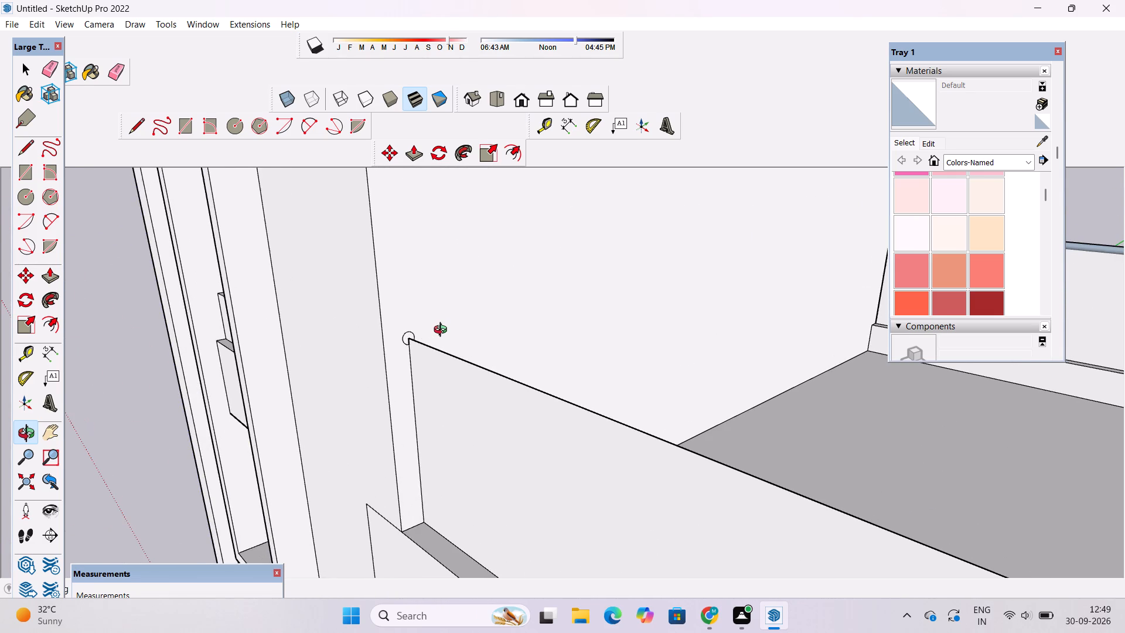
{"action": "key", "text": "space"}
{"action": "scroll", "coordinate": [393, 348], "scroll_direction": "up", "scroll_amount": 2}
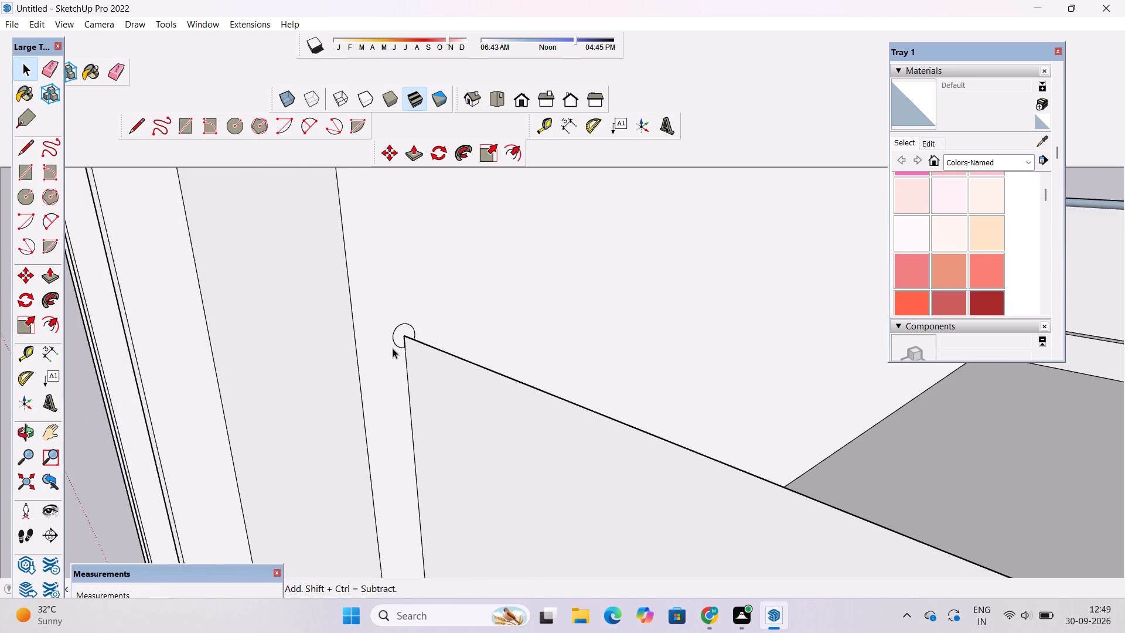
{"action": "scroll", "coordinate": [393, 348], "scroll_direction": "up", "scroll_amount": 7}
{"action": "double_click", "coordinate": [404, 331]}
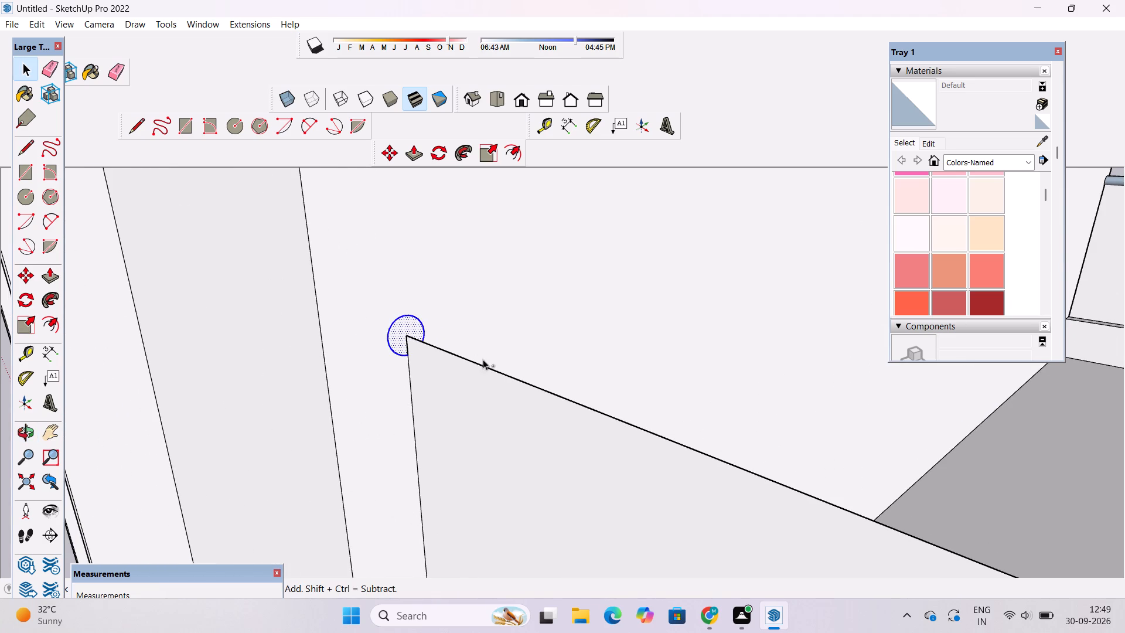
{"action": "left_click", "coordinate": [484, 366], "text": "ctrl"}
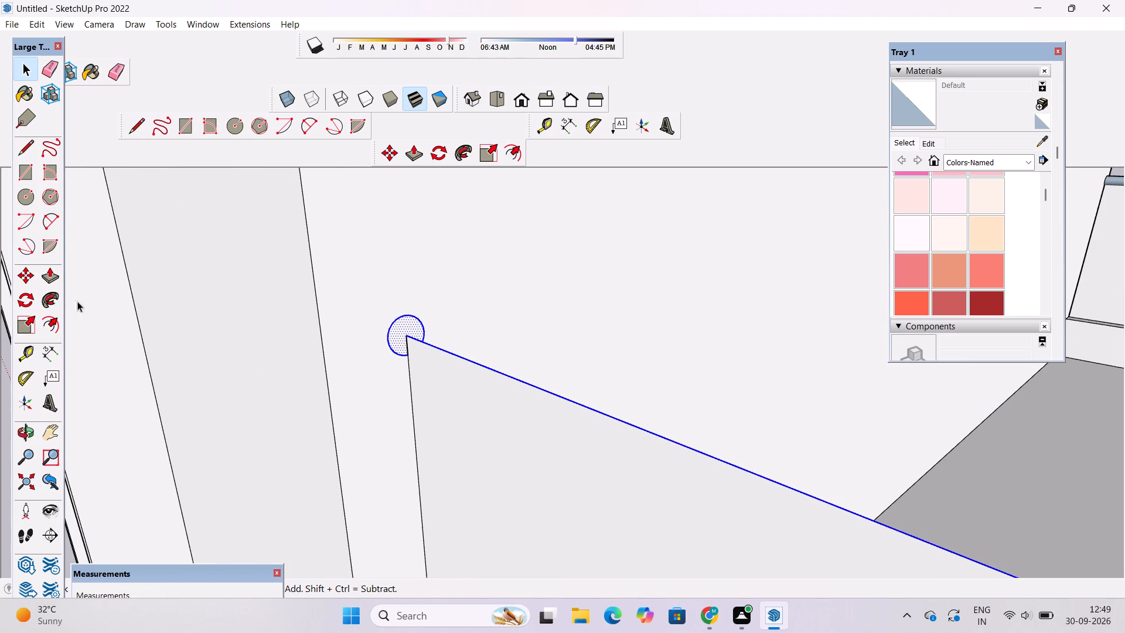
{"action": "left_click", "coordinate": [47, 301]}
{"action": "left_click", "coordinate": [394, 333]}
{"action": "scroll", "coordinate": [281, 287], "scroll_direction": "down", "scroll_amount": 8}
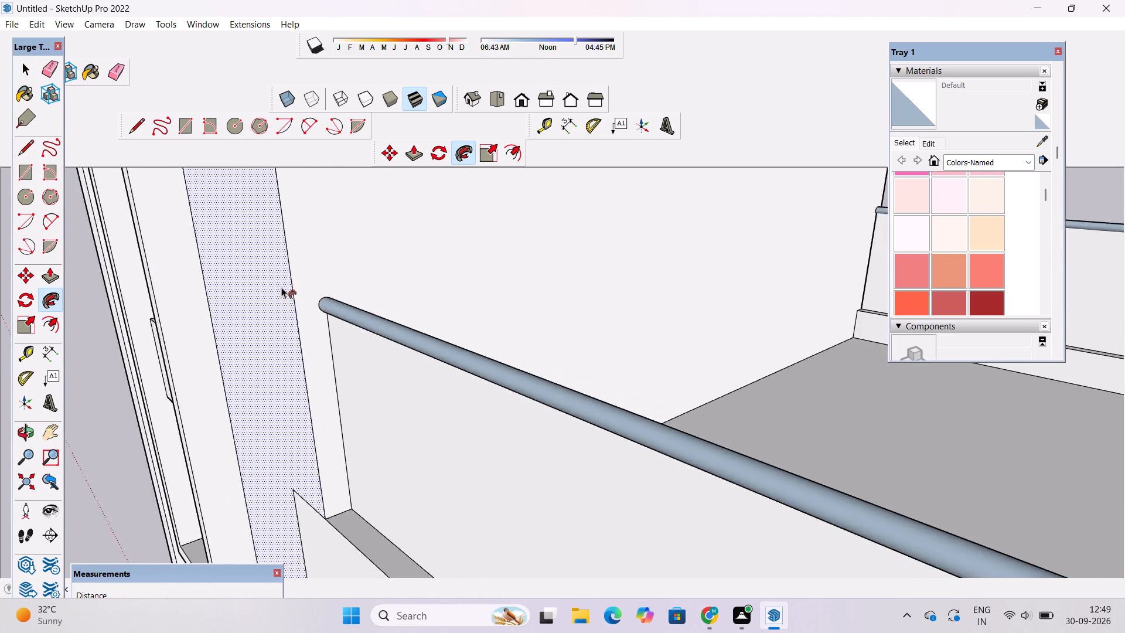
{"action": "scroll", "coordinate": [281, 287], "scroll_direction": "down", "scroll_amount": 19}
{"action": "key", "text": "space"}
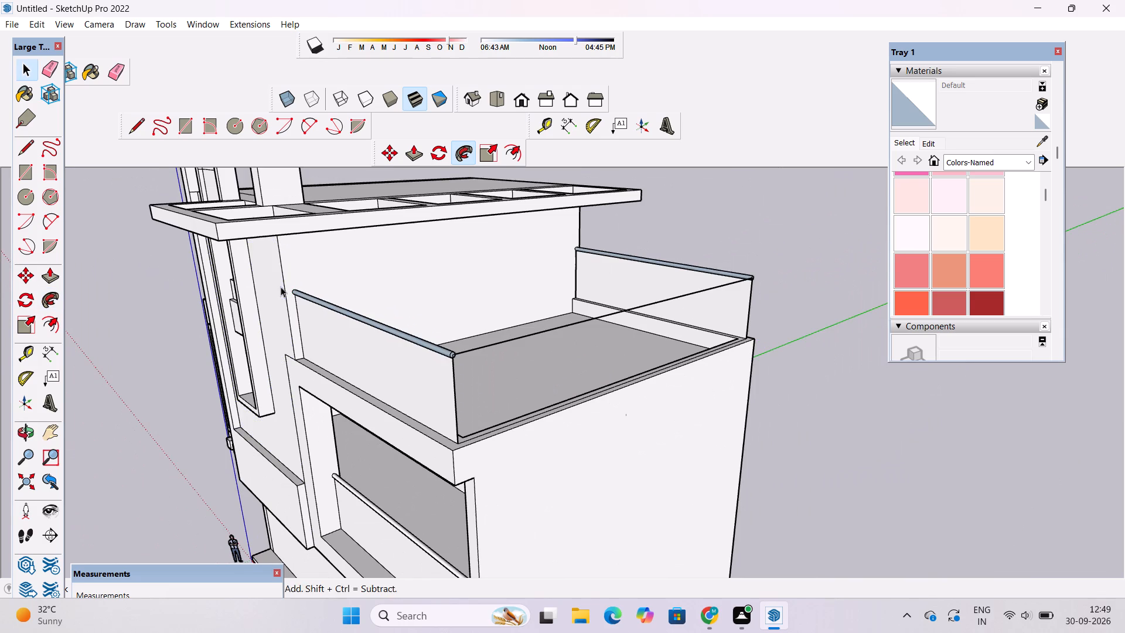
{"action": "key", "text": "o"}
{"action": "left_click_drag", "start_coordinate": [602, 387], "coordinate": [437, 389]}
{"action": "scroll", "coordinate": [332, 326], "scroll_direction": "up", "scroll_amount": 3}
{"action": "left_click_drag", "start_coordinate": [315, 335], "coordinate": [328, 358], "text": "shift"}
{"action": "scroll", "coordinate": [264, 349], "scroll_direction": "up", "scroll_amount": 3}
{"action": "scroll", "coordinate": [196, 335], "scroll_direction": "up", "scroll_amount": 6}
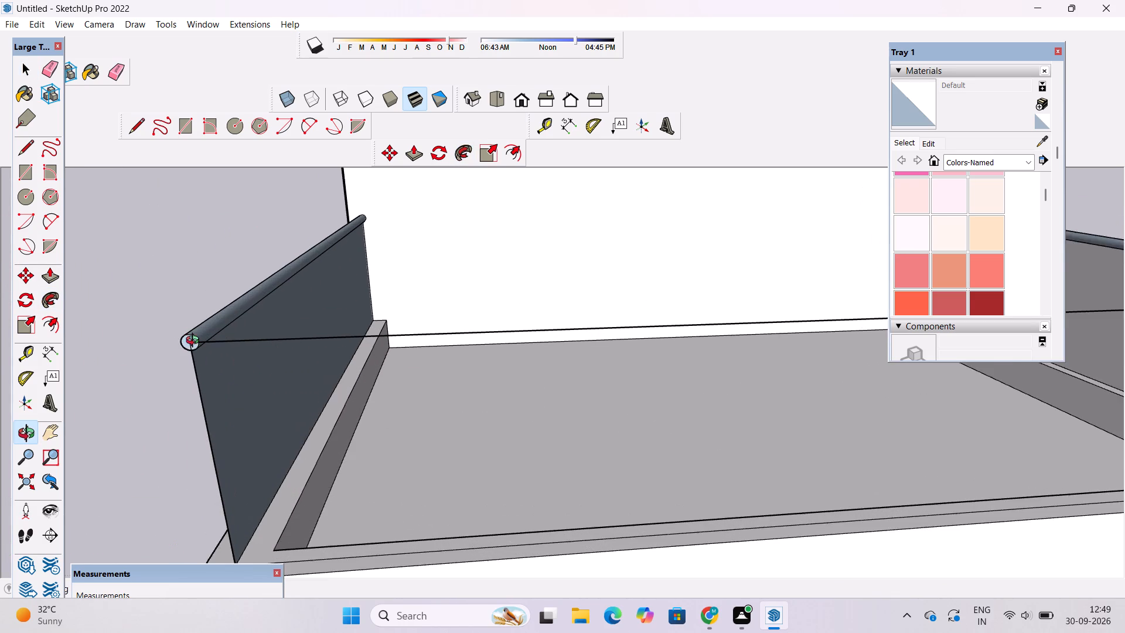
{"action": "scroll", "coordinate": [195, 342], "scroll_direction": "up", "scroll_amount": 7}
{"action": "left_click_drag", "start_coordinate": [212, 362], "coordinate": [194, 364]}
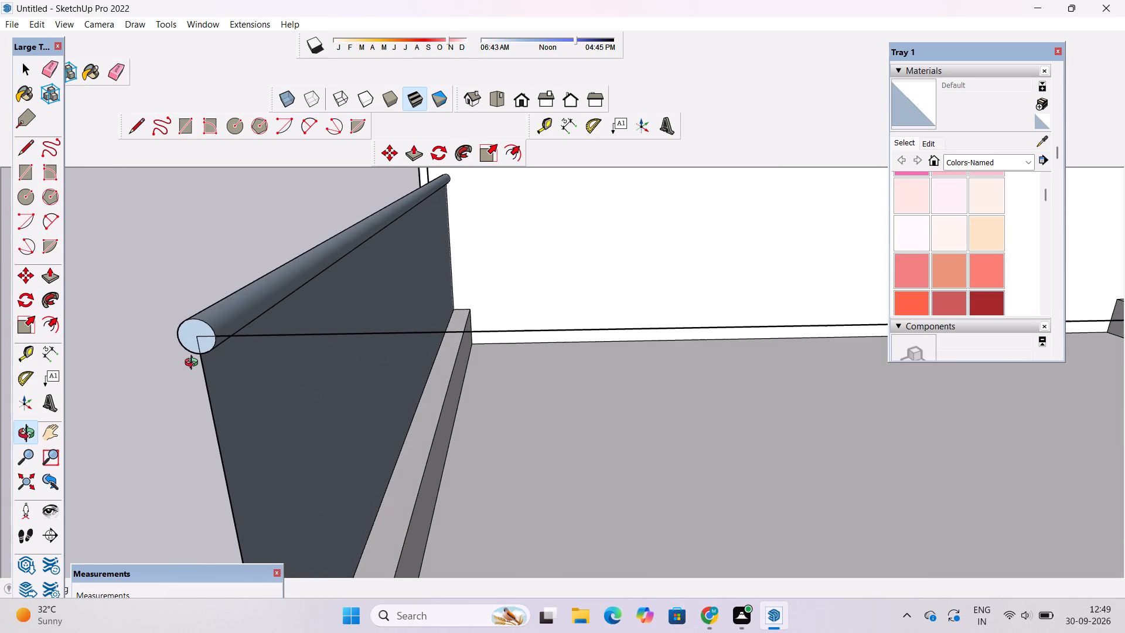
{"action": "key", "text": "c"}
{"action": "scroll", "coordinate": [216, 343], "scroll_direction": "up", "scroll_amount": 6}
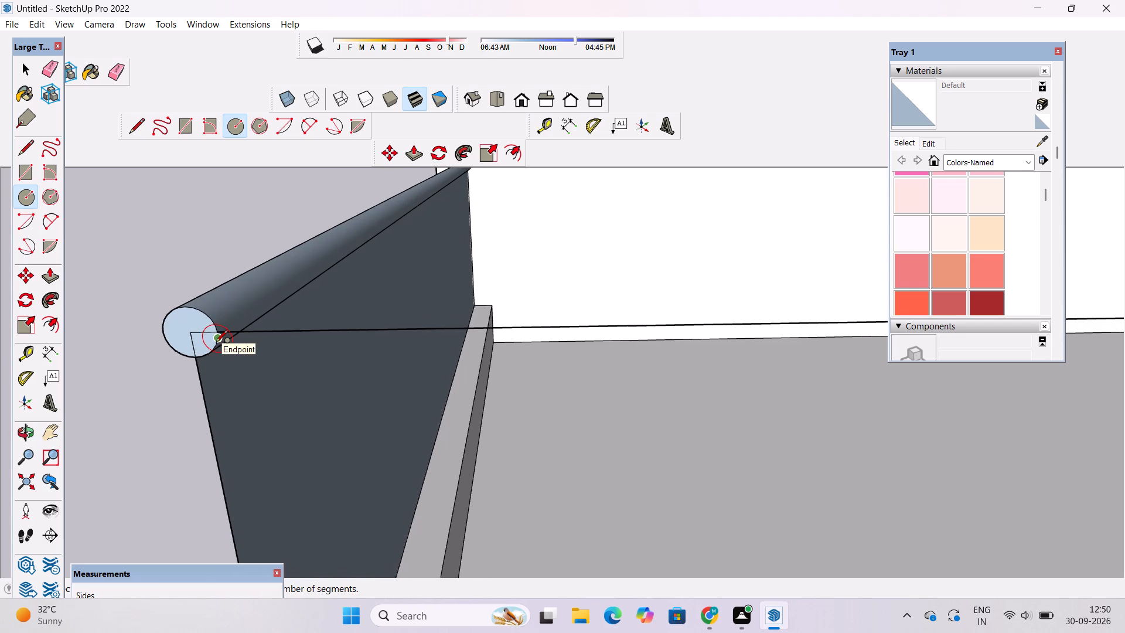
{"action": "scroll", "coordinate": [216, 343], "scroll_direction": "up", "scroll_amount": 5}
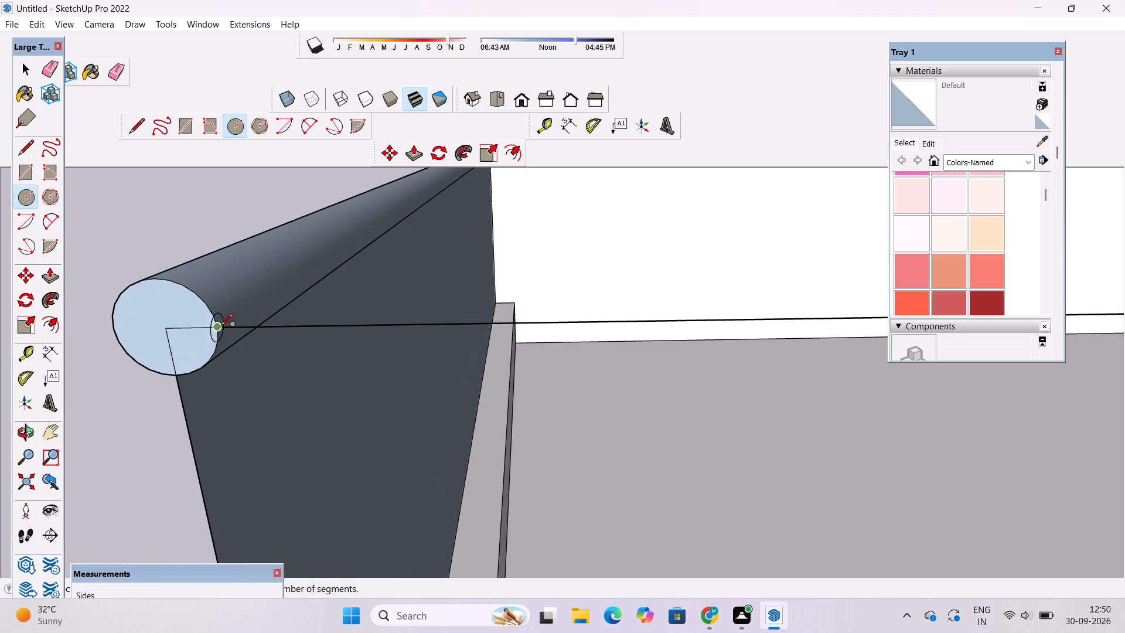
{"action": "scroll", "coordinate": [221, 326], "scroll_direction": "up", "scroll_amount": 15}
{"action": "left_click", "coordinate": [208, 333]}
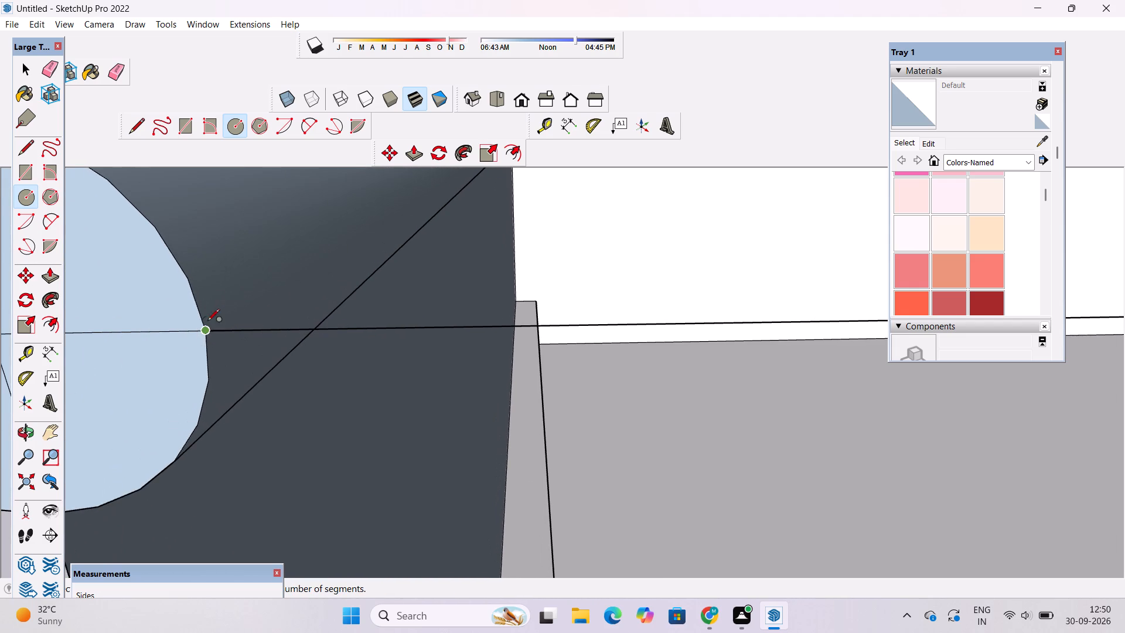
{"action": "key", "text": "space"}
Inspect the swept handrails' ends and the open outer side between the roof terrace's front and rear railings.
{"action": "key", "text": "o"}
{"action": "scroll", "coordinate": [233, 280], "scroll_direction": "down", "scroll_amount": 3}
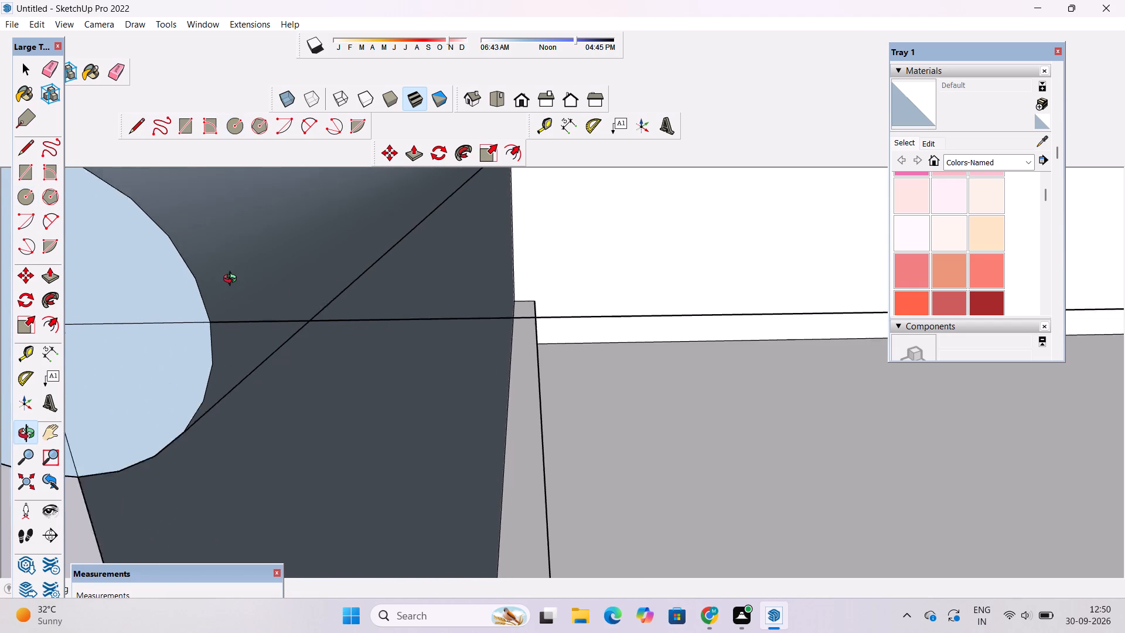
{"action": "scroll", "coordinate": [233, 280], "scroll_direction": "down", "scroll_amount": 3}
{"action": "left_click_drag", "start_coordinate": [447, 379], "coordinate": [311, 396]}
{"action": "scroll", "coordinate": [265, 392], "scroll_direction": "down", "scroll_amount": 6}
{"action": "left_click_drag", "start_coordinate": [320, 399], "coordinate": [219, 406]}
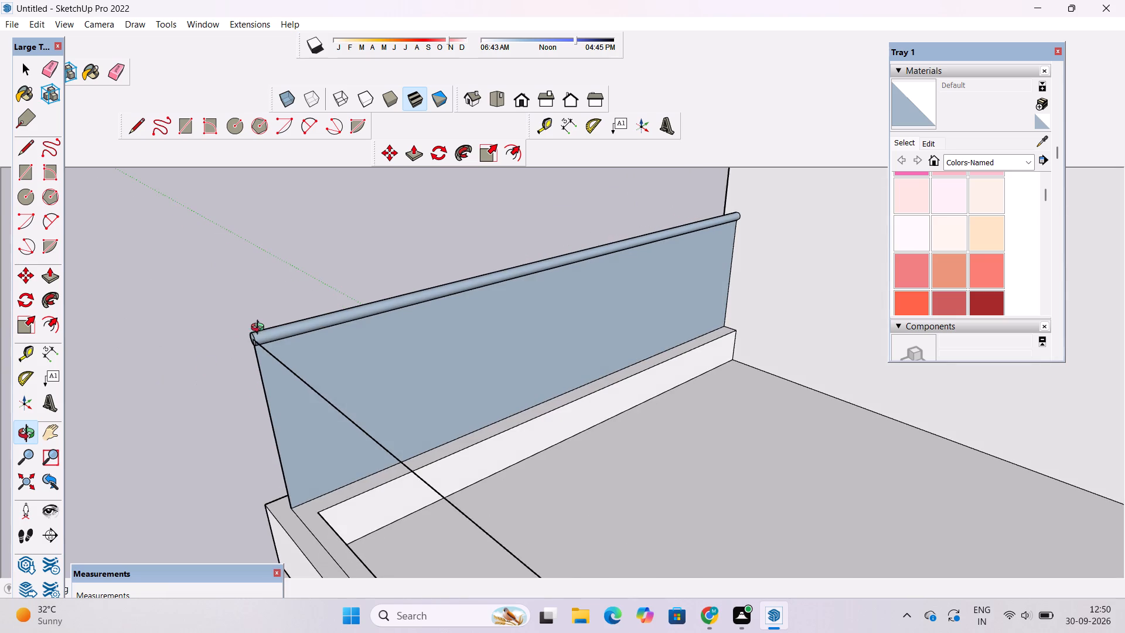
{"action": "scroll", "coordinate": [264, 324], "scroll_direction": "up", "scroll_amount": 6}
{"action": "left_click_drag", "start_coordinate": [249, 416], "coordinate": [204, 421]}
{"action": "scroll", "coordinate": [236, 365], "scroll_direction": "up", "scroll_amount": 5}
{"action": "scroll", "coordinate": [261, 382], "scroll_direction": "down", "scroll_amount": 4}
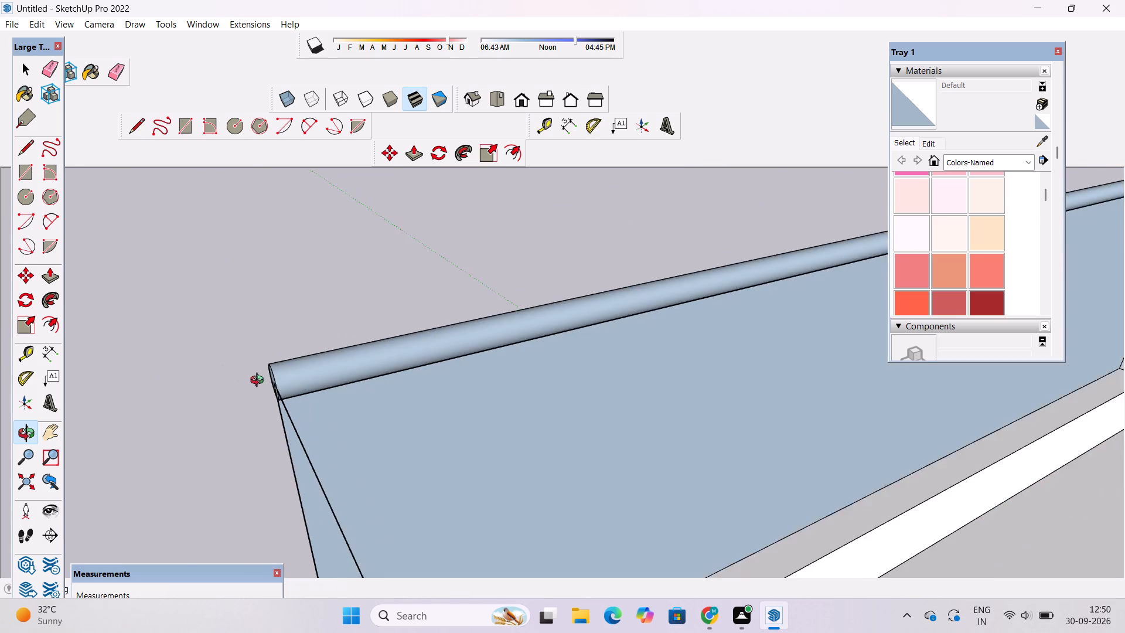
{"action": "scroll", "coordinate": [260, 382], "scroll_direction": "down", "scroll_amount": 3}
{"action": "scroll", "coordinate": [269, 395], "scroll_direction": "up", "scroll_amount": 5}
{"action": "scroll", "coordinate": [296, 389], "scroll_direction": "down", "scroll_amount": 5}
{"action": "left_click_drag", "start_coordinate": [304, 393], "coordinate": [386, 355]}
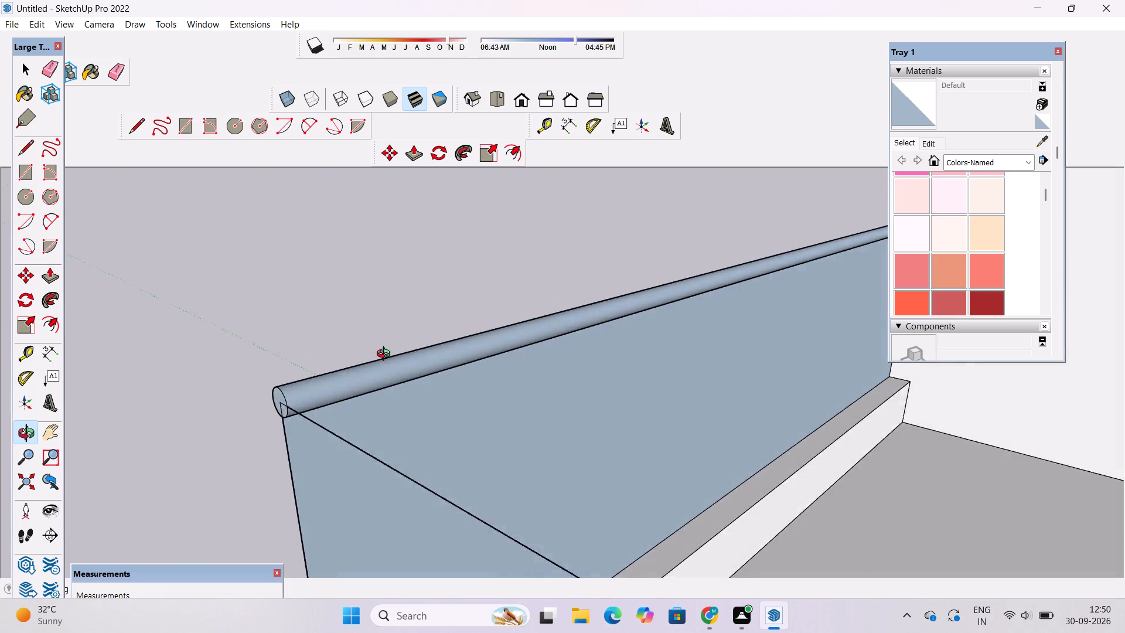
{"action": "left_click_drag", "start_coordinate": [386, 355], "coordinate": [459, 334]}
{"action": "scroll", "coordinate": [296, 428], "scroll_direction": "up", "scroll_amount": 6, "text": "shift"}
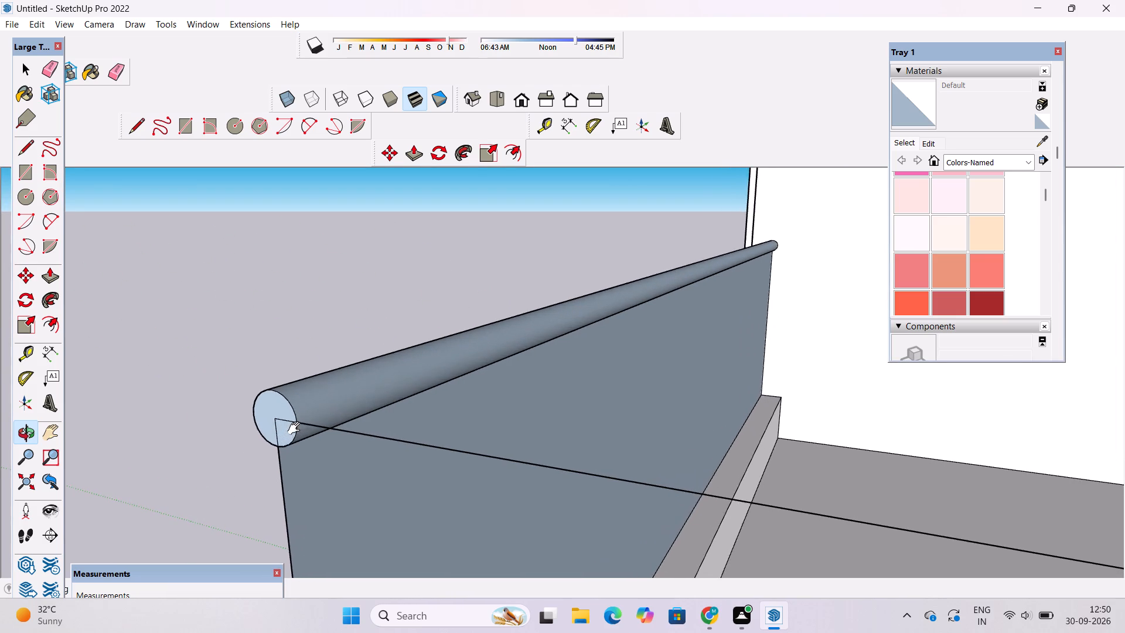
{"action": "scroll", "coordinate": [296, 428], "scroll_direction": "up", "scroll_amount": 20, "text": "shift"}
{"action": "scroll", "coordinate": [296, 428], "scroll_direction": "up", "scroll_amount": 1, "text": "shift"}
{"action": "key", "text": "c"}
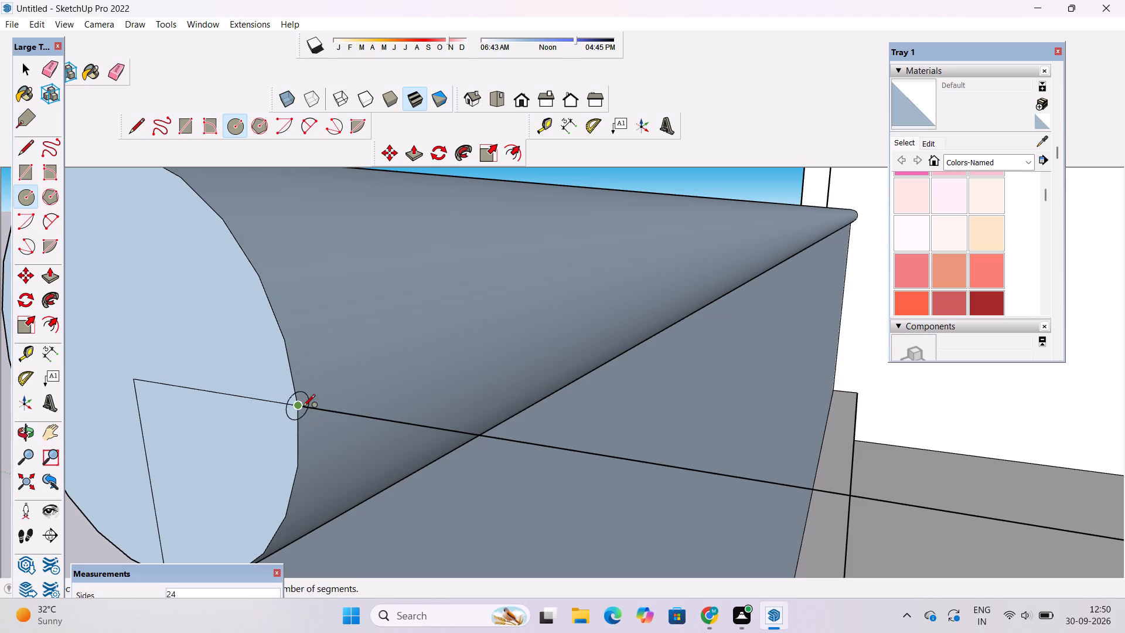
{"action": "key", "text": "o"}
{"action": "left_click_drag", "start_coordinate": [428, 438], "coordinate": [267, 374]}
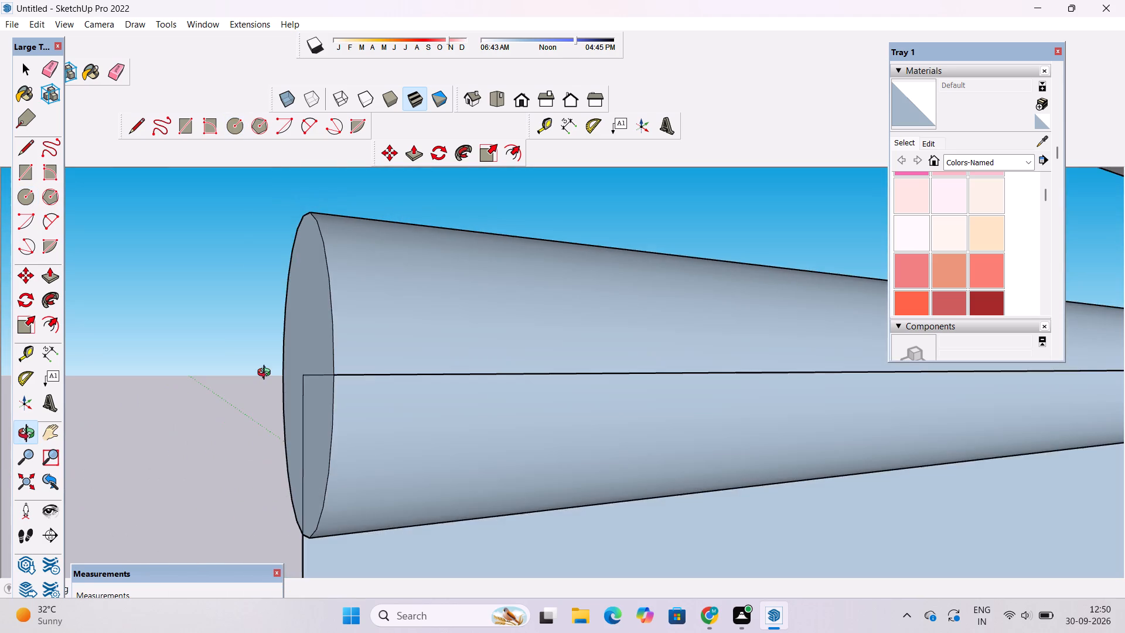
{"action": "scroll", "coordinate": [265, 370], "scroll_direction": "down", "scroll_amount": 20}
{"action": "scroll", "coordinate": [265, 370], "scroll_direction": "down", "scroll_amount": 4}
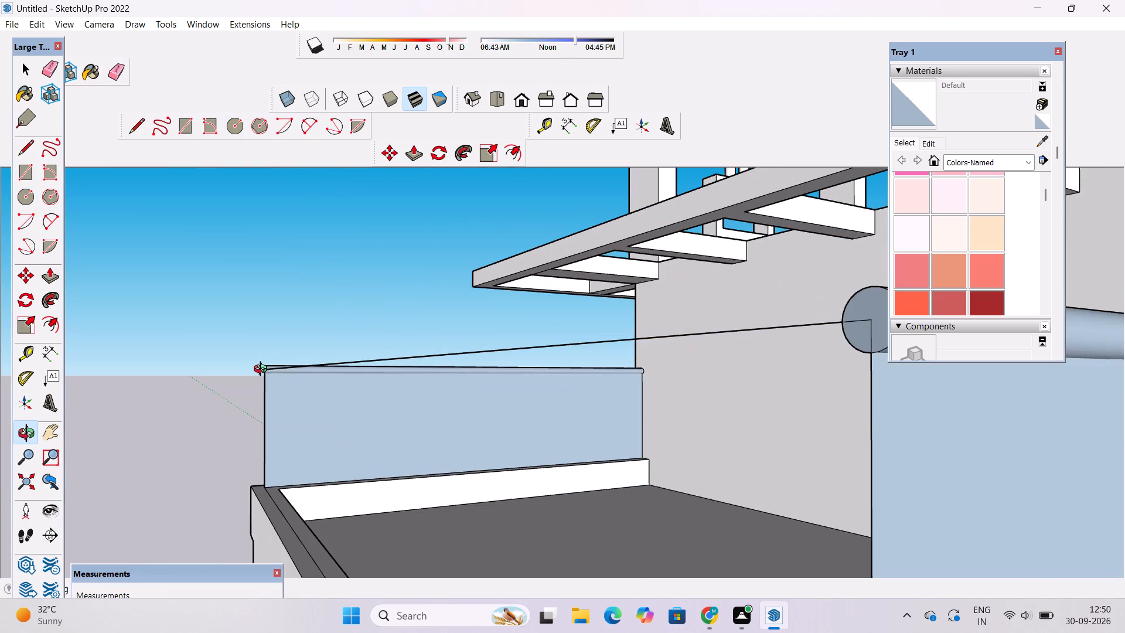
{"action": "scroll", "coordinate": [263, 370], "scroll_direction": "down", "scroll_amount": 5}
{"action": "left_click_drag", "start_coordinate": [268, 377], "coordinate": [446, 458]}
{"action": "left_click_drag", "start_coordinate": [439, 467], "coordinate": [594, 485]}
{"action": "left_click_drag", "start_coordinate": [594, 485], "coordinate": [281, 363], "text": "shift"}
{"action": "scroll", "coordinate": [278, 382], "scroll_direction": "down", "scroll_amount": 6}
{"action": "left_click_drag", "start_coordinate": [282, 383], "coordinate": [396, 460], "text": "shift"}
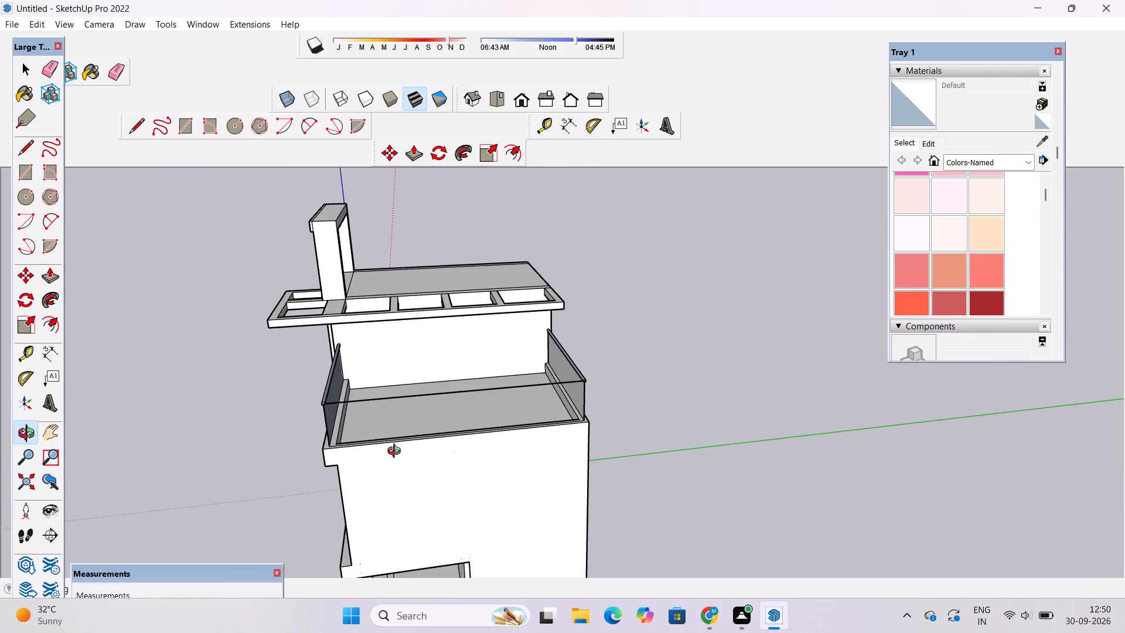
Undo the sweep of the front railing's round handrail.
{"action": "key", "text": "ctrl+z"}
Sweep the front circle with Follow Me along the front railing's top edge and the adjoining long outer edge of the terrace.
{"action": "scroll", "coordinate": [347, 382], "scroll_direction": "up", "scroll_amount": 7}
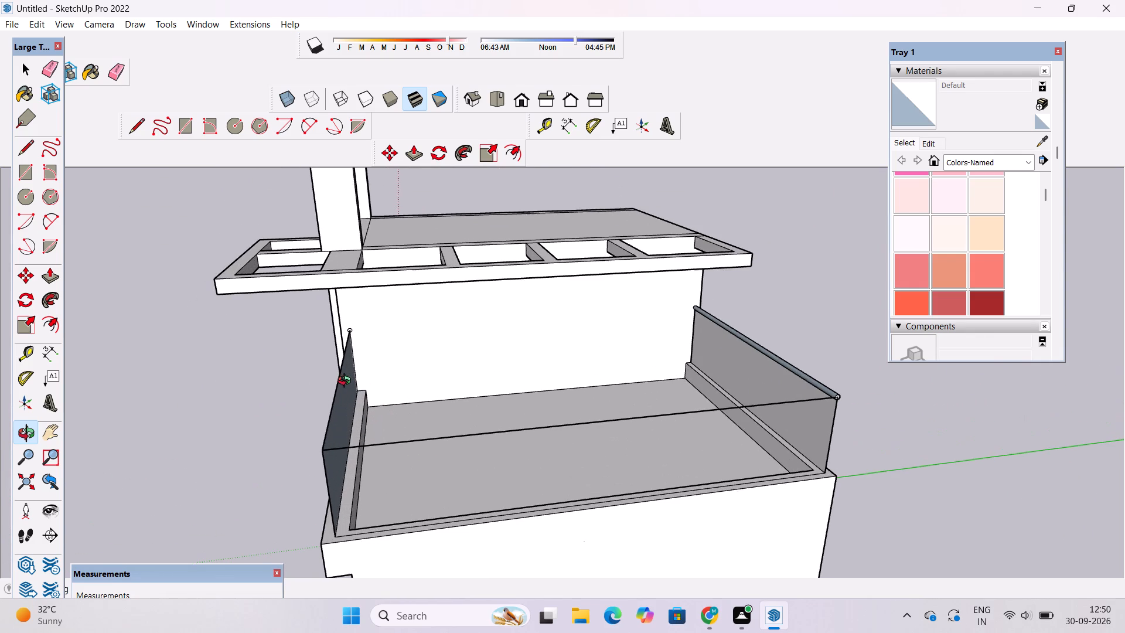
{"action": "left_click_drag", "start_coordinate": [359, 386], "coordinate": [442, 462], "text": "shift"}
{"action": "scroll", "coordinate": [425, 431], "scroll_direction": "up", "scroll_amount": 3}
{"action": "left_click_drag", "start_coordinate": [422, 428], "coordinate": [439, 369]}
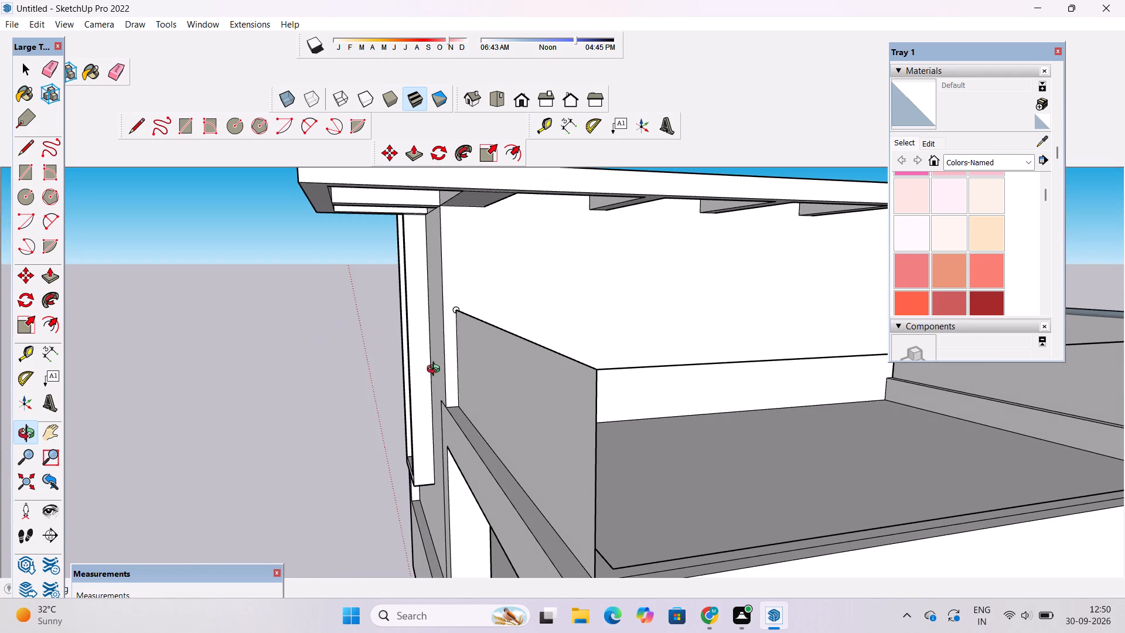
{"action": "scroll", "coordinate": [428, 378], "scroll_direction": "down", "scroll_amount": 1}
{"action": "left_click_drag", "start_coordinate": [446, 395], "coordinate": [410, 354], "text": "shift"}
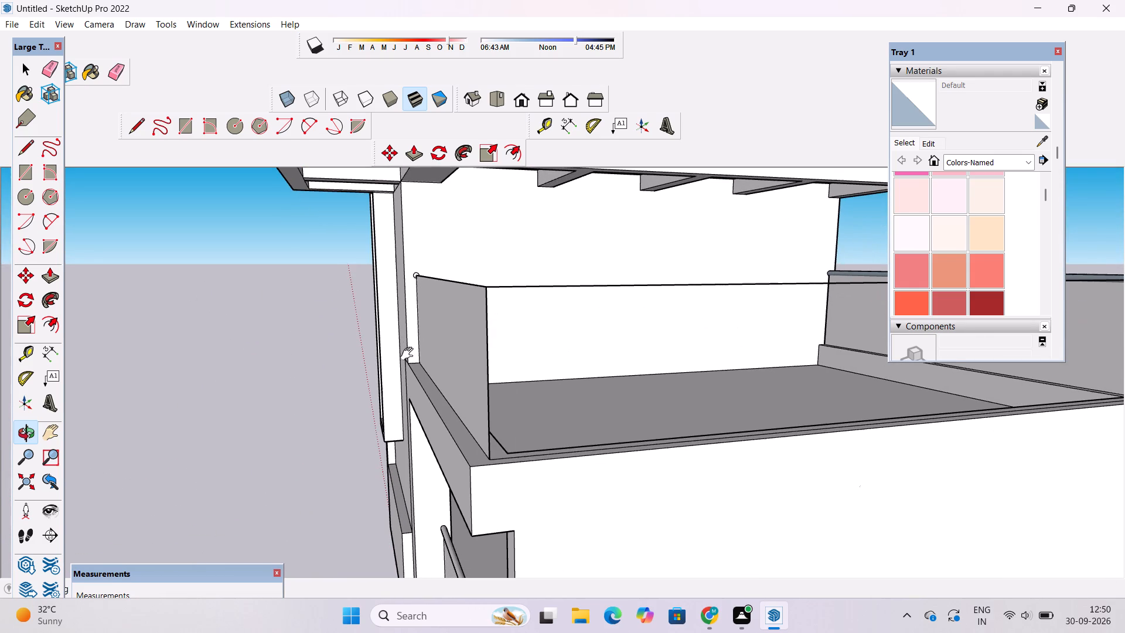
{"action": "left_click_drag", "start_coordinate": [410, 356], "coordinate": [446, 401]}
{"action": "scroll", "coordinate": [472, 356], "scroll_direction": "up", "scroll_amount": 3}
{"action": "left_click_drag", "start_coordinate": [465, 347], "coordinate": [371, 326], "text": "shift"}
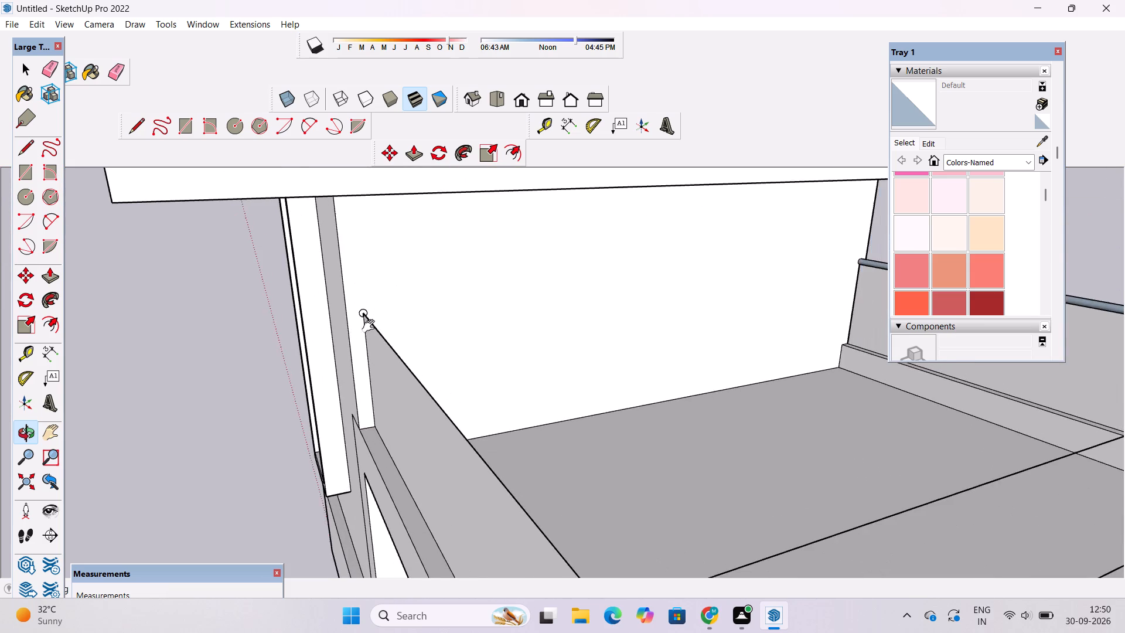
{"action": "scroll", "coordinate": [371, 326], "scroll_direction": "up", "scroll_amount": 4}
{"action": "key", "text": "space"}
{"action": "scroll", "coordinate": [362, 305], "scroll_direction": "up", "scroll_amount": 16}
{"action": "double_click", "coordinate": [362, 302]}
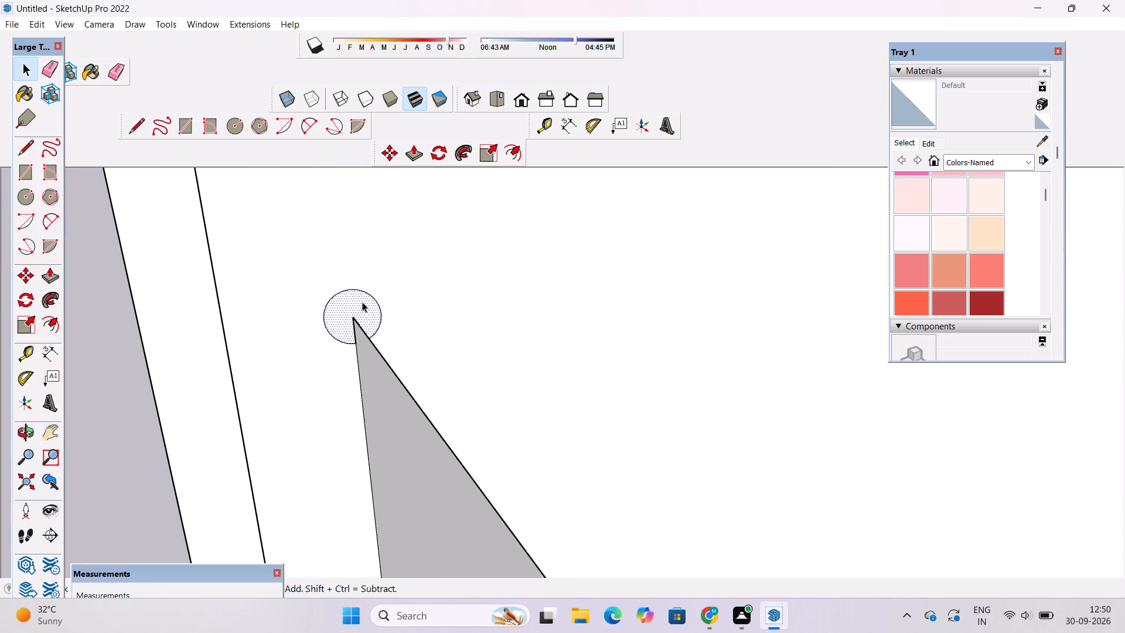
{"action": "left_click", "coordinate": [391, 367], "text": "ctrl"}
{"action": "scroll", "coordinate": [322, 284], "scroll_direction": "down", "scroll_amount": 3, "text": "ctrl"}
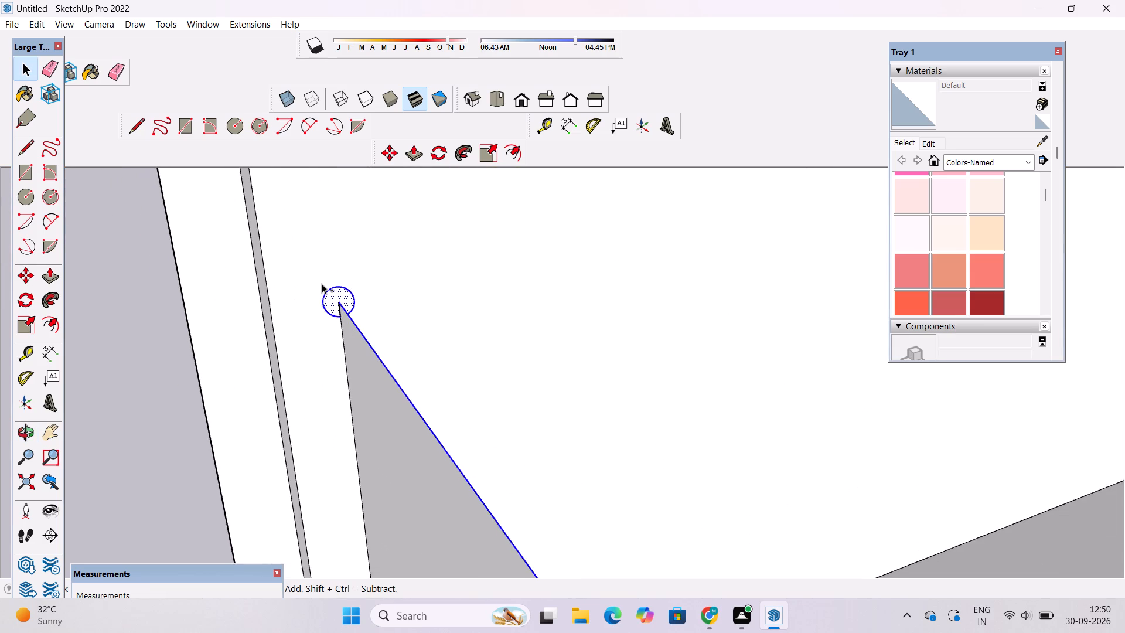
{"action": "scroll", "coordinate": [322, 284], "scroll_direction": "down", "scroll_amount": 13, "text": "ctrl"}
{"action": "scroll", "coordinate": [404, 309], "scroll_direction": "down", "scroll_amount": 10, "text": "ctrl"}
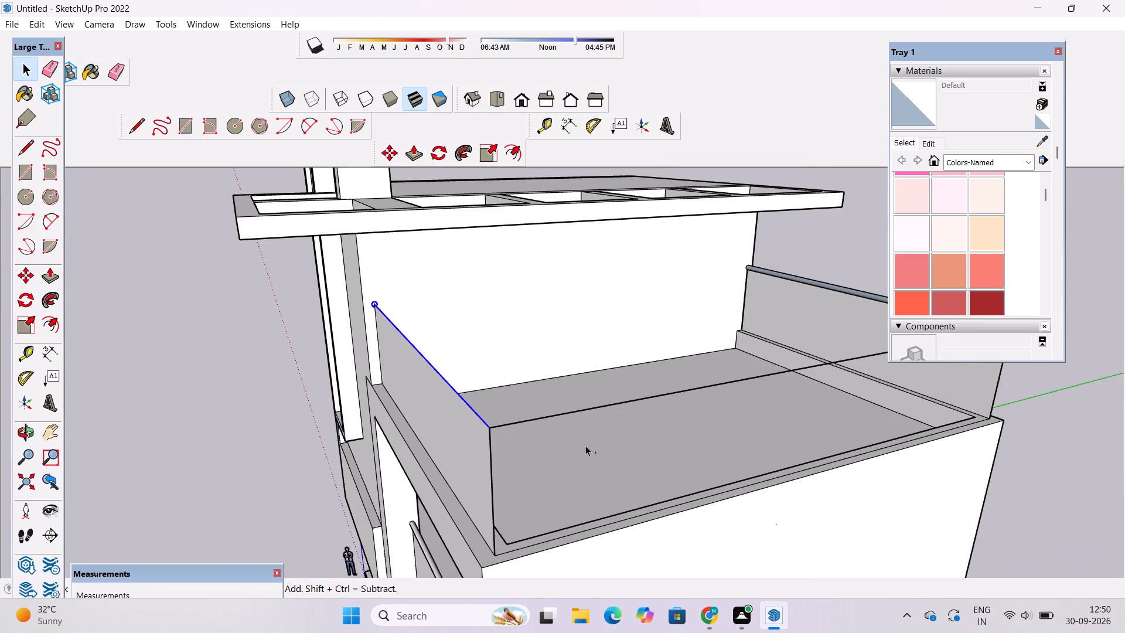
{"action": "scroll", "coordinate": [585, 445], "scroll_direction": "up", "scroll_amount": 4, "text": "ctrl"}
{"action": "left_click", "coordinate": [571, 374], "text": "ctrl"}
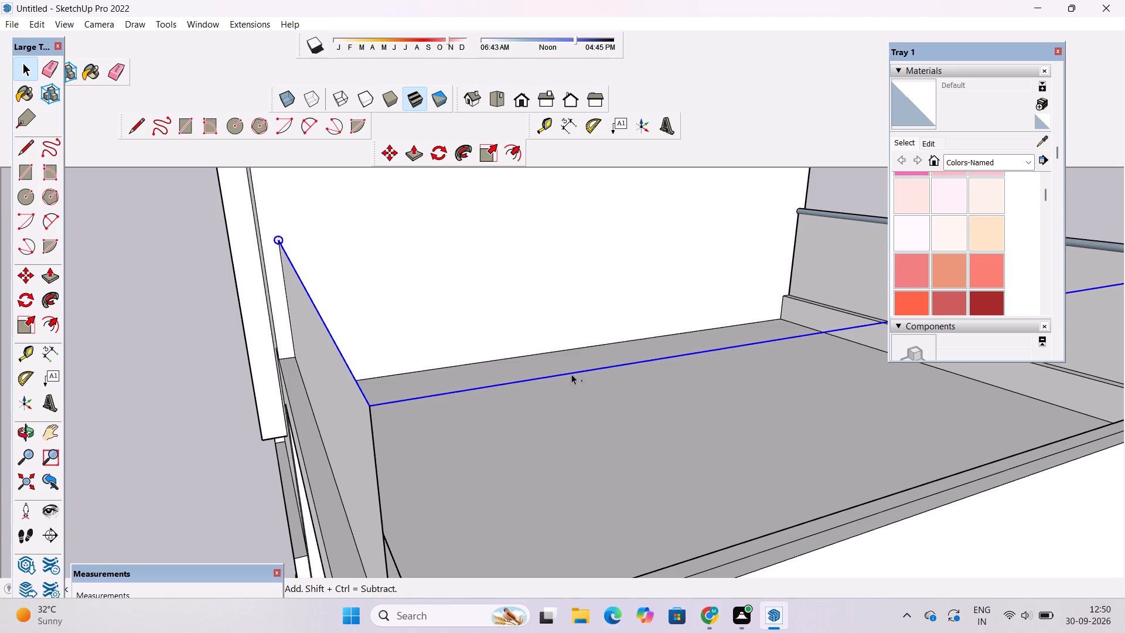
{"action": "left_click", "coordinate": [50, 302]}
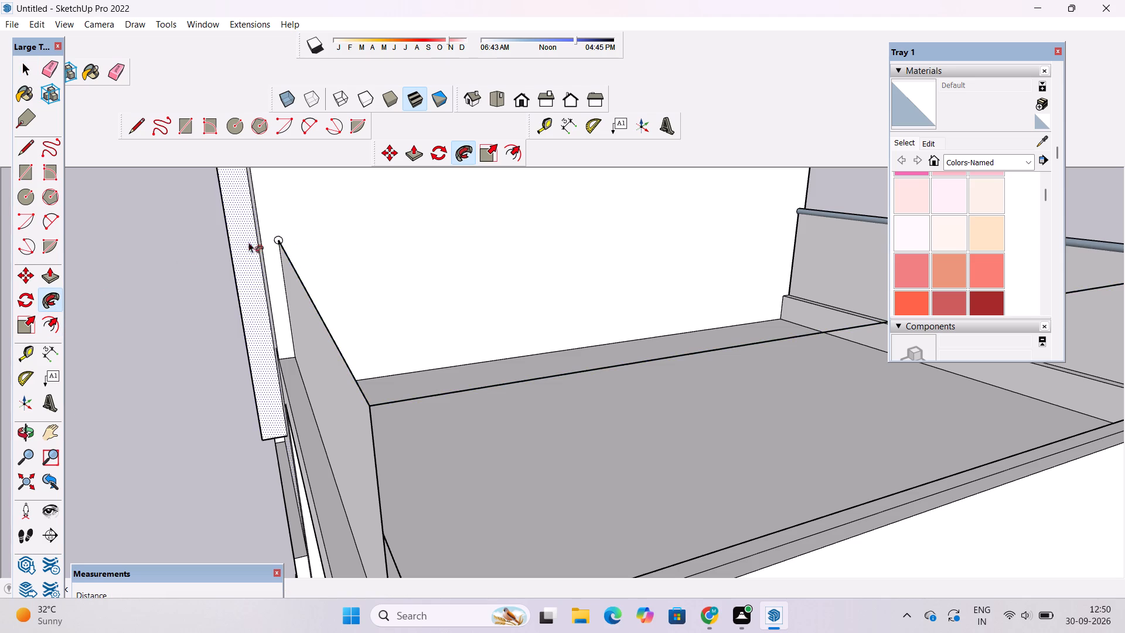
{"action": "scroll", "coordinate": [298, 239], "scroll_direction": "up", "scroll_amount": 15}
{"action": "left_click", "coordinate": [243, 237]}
Undo the handrail sweep along the front and outer edges, and the earlier sweep of the rear handrail.
{"action": "scroll", "coordinate": [228, 257], "scroll_direction": "down", "scroll_amount": 20}
{"action": "scroll", "coordinate": [228, 257], "scroll_direction": "down", "scroll_amount": 13}
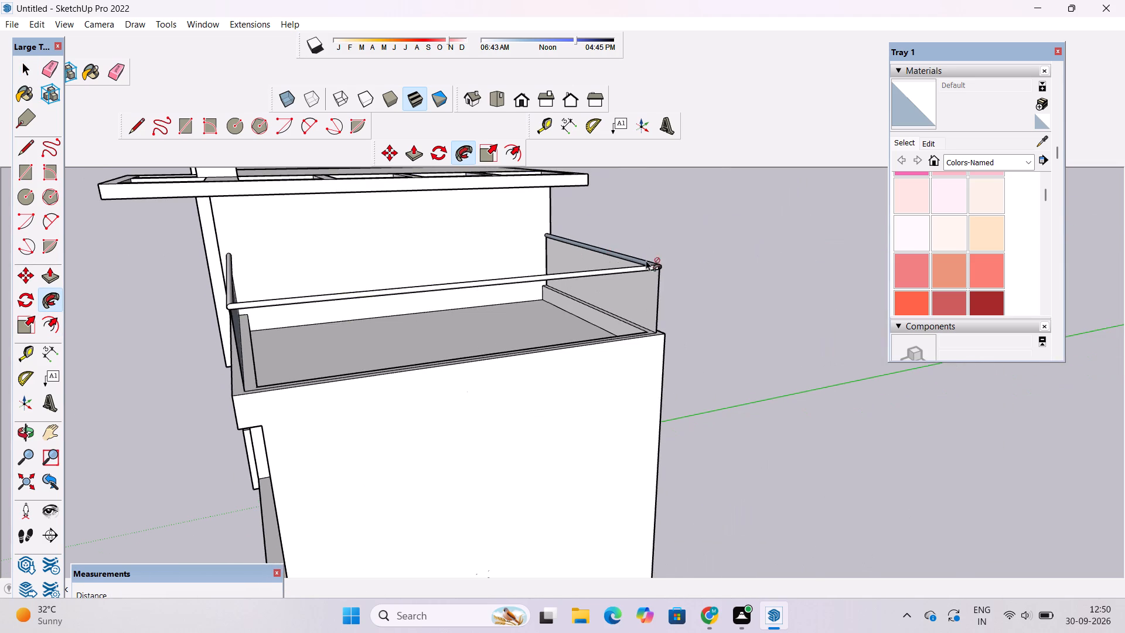
{"action": "scroll", "coordinate": [651, 259], "scroll_direction": "up", "scroll_amount": 5}
{"action": "key", "text": "ctrl+z"}
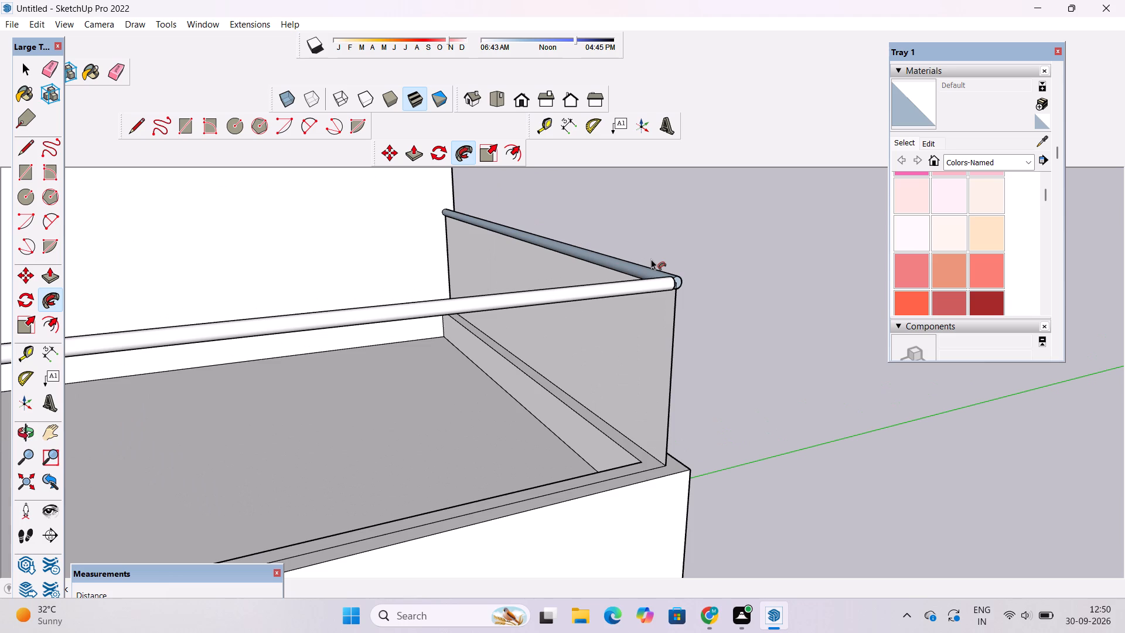
{"action": "key", "text": "ctrl+z"}
Sweep the front circle with Follow Me along the connected front, outer and rear top edges of the terrace railing as one continuous handrail.
{"action": "scroll", "coordinate": [718, 284], "scroll_direction": "down", "scroll_amount": 6}
{"action": "key", "text": "space"}
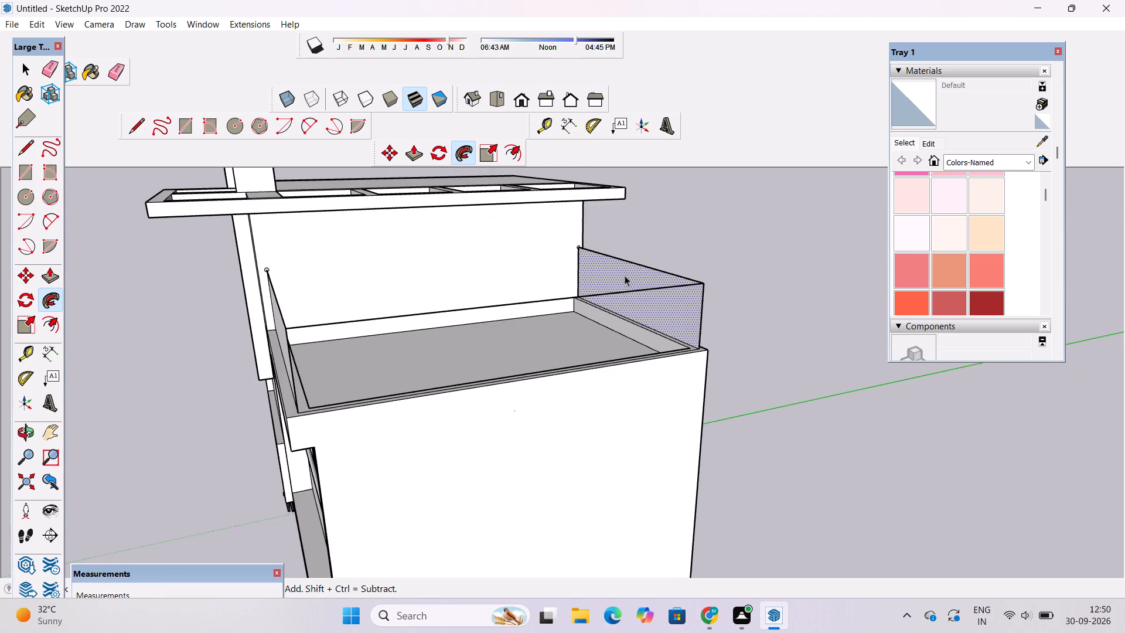
{"action": "scroll", "coordinate": [281, 262], "scroll_direction": "up", "scroll_amount": 18}
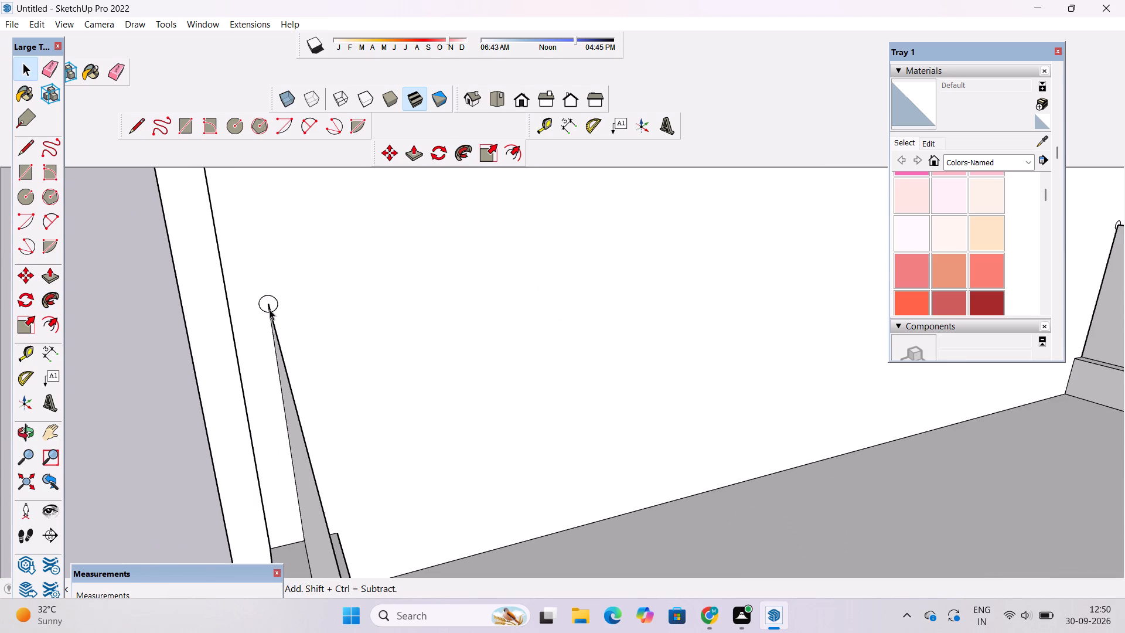
{"action": "double_click", "coordinate": [270, 308]}
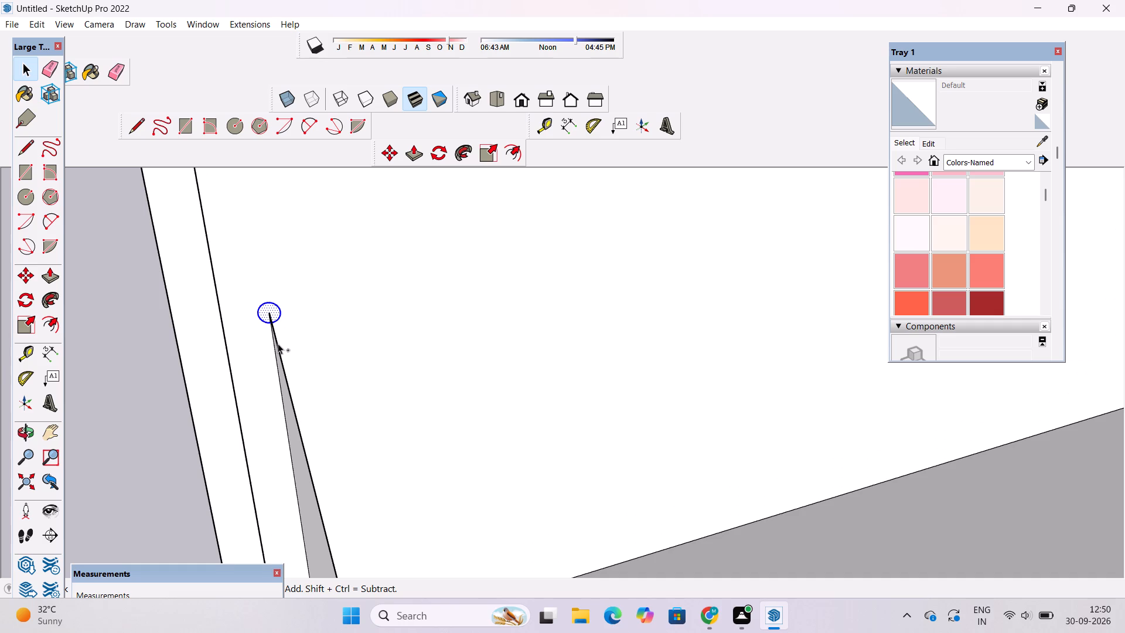
{"action": "left_click", "coordinate": [278, 343], "text": "ctrl"}
{"action": "scroll", "coordinate": [264, 251], "scroll_direction": "down", "scroll_amount": 17, "text": "ctrl"}
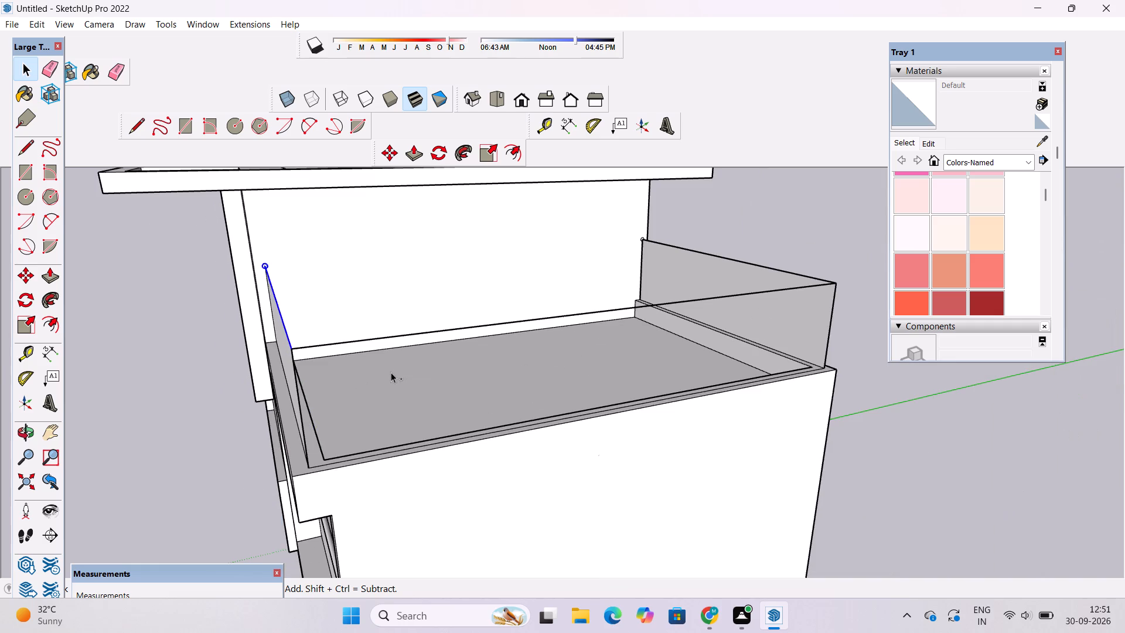
{"action": "scroll", "coordinate": [390, 357], "scroll_direction": "up", "scroll_amount": 3, "text": "ctrl"}
{"action": "left_click", "coordinate": [412, 317], "text": "ctrl"}
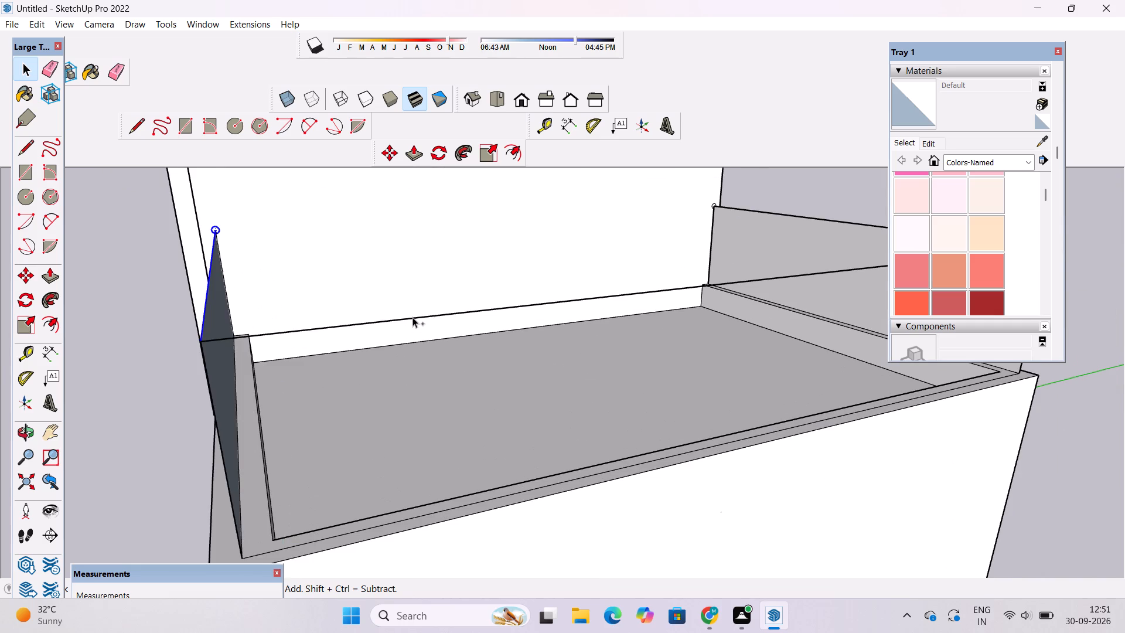
{"action": "scroll", "coordinate": [291, 337], "scroll_direction": "down", "scroll_amount": 8, "text": "ctrl"}
{"action": "scroll", "coordinate": [625, 282], "scroll_direction": "up", "scroll_amount": 9, "text": "ctrl"}
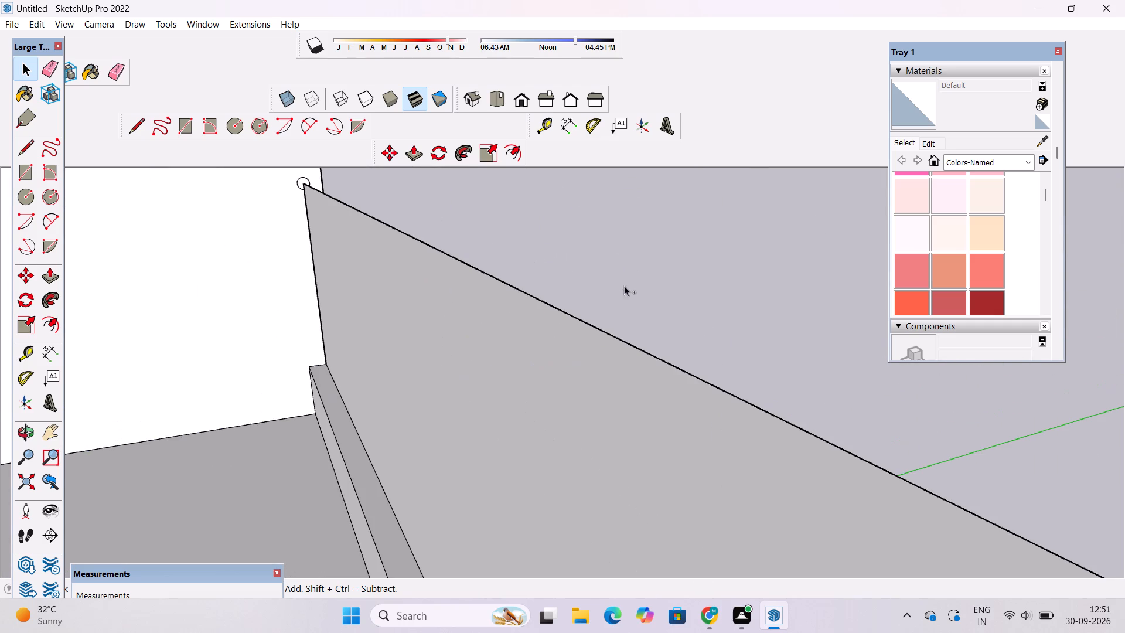
{"action": "left_click", "coordinate": [611, 335], "text": "ctrl"}
{"action": "scroll", "coordinate": [618, 302], "scroll_direction": "down", "scroll_amount": 7, "text": "ctrl"}
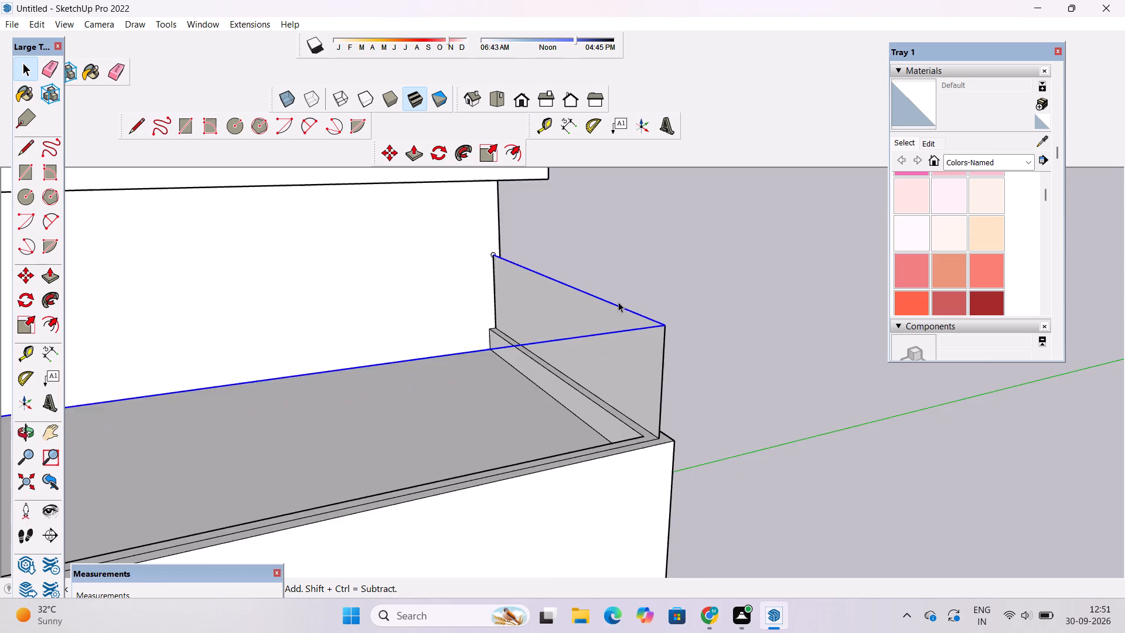
{"action": "scroll", "coordinate": [618, 302], "scroll_direction": "down", "scroll_amount": 7, "text": "ctrl"}
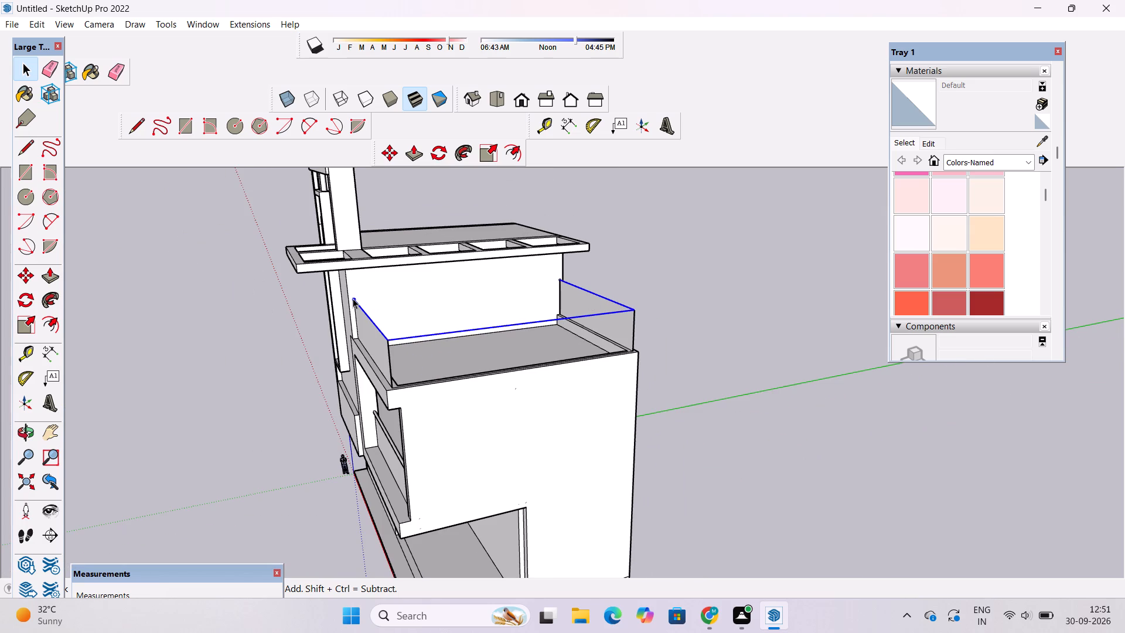
{"action": "scroll", "coordinate": [353, 298], "scroll_direction": "up", "scroll_amount": 20}
{"action": "scroll", "coordinate": [353, 298], "scroll_direction": "up", "scroll_amount": 3}
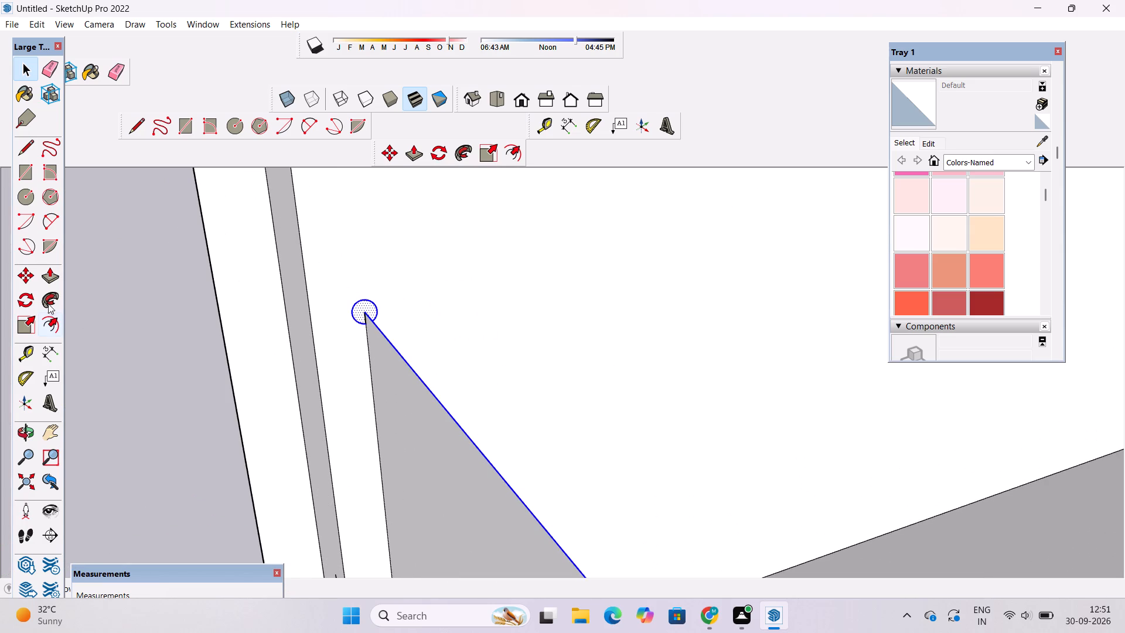
{"action": "left_click", "coordinate": [50, 298]}
{"action": "scroll", "coordinate": [357, 303], "scroll_direction": "up", "scroll_amount": 2}
{"action": "left_click", "coordinate": [359, 308]}
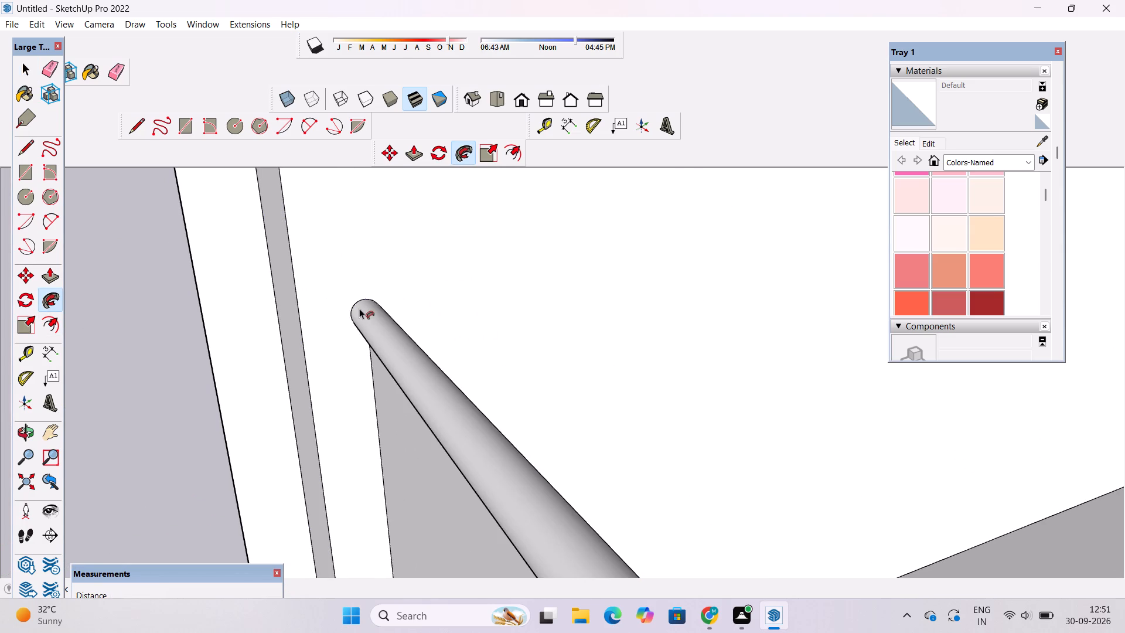
{"action": "scroll", "coordinate": [350, 294], "scroll_direction": "down", "scroll_amount": 20}
{"action": "scroll", "coordinate": [350, 294], "scroll_direction": "down", "scroll_amount": 10}
{"action": "key", "text": "space"}
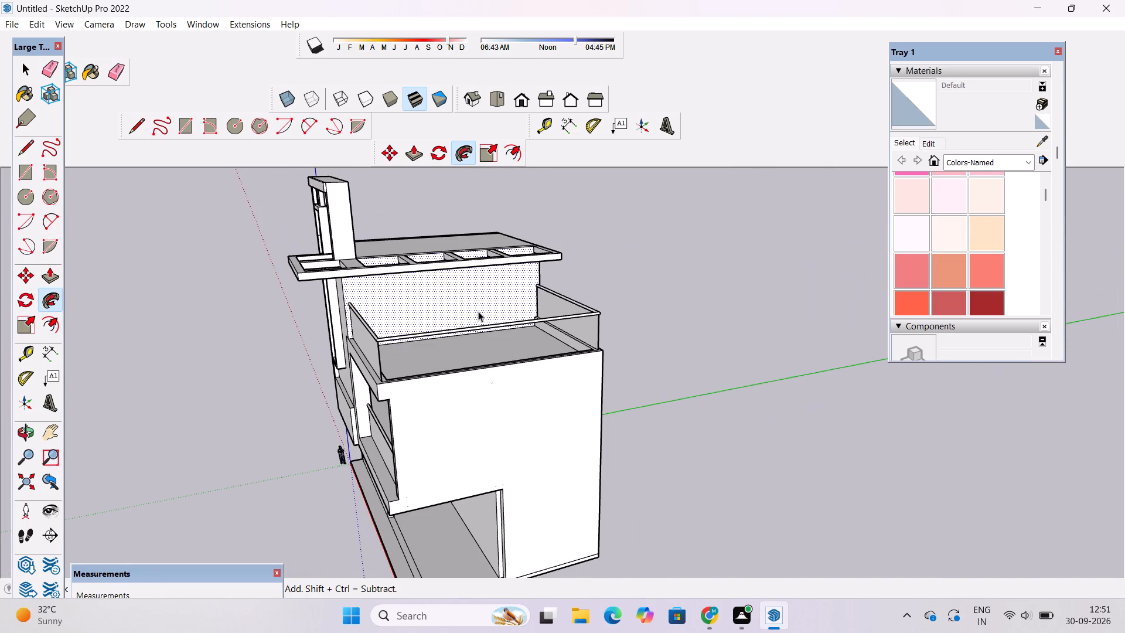
Inspect the continuous round handrail and its corners around the roof terrace from above and below.
{"action": "key", "text": "o"}
{"action": "scroll", "coordinate": [577, 342], "scroll_direction": "up", "scroll_amount": 5}
{"action": "left_click_drag", "start_coordinate": [570, 363], "coordinate": [486, 430]}
{"action": "scroll", "coordinate": [485, 430], "scroll_direction": "up", "scroll_amount": 2}
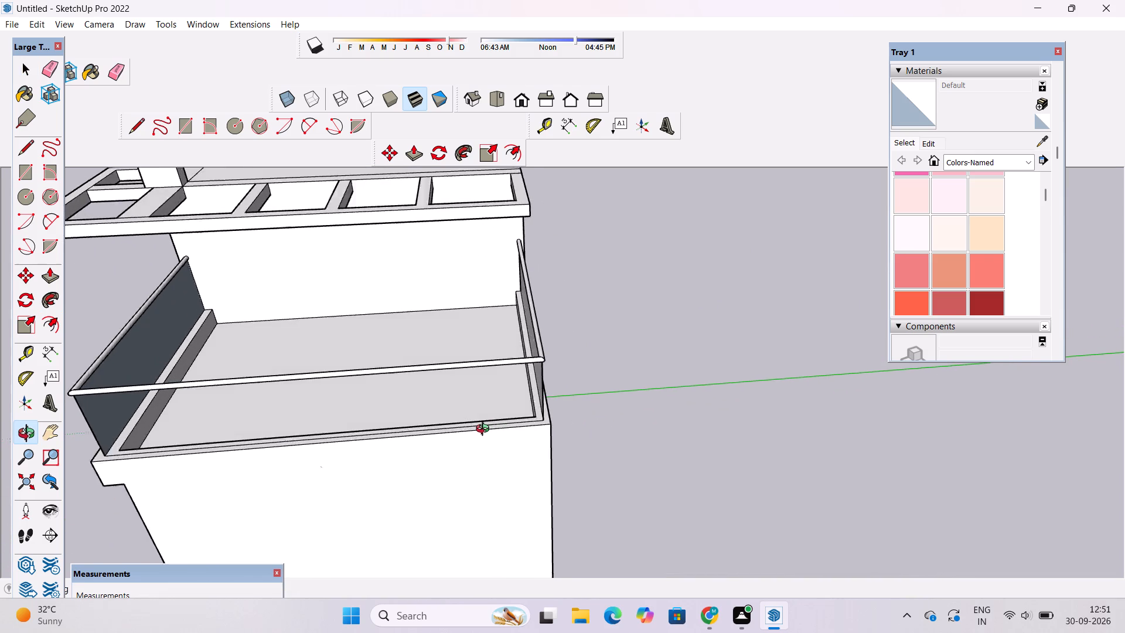
{"action": "scroll", "coordinate": [485, 430], "scroll_direction": "up", "scroll_amount": 2}
{"action": "left_click_drag", "start_coordinate": [427, 429], "coordinate": [652, 413], "text": "shift"}
{"action": "scroll", "coordinate": [212, 422], "scroll_direction": "up", "scroll_amount": 5}
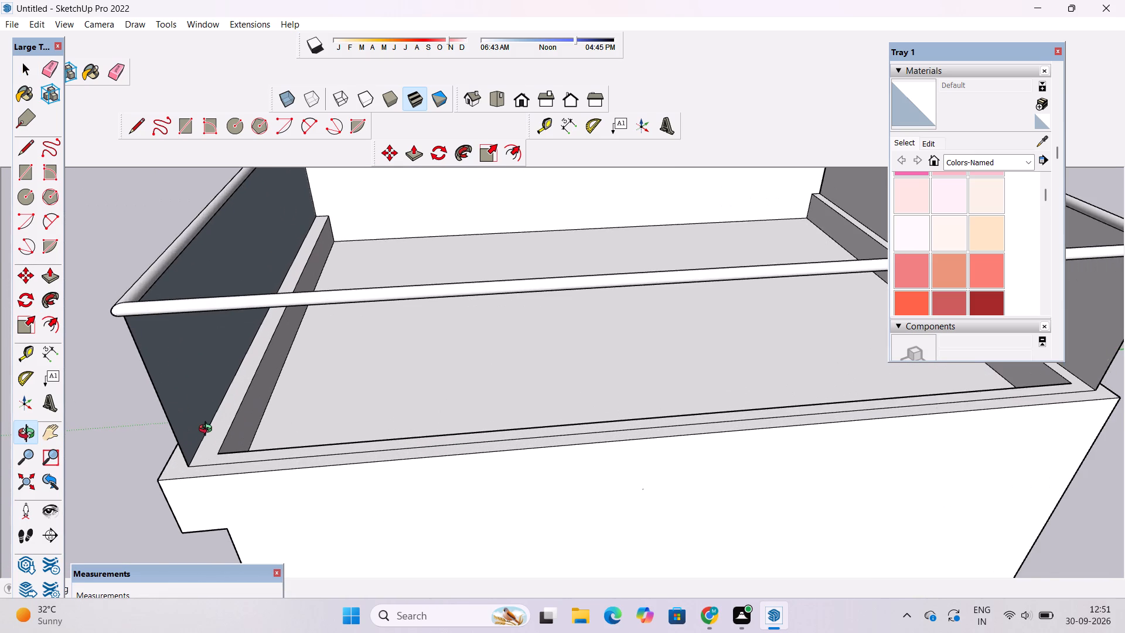
{"action": "left_click_drag", "start_coordinate": [207, 448], "coordinate": [196, 331]}
{"action": "scroll", "coordinate": [196, 321], "scroll_direction": "down", "scroll_amount": 5}
{"action": "left_click_drag", "start_coordinate": [201, 339], "coordinate": [193, 468], "text": "shift"}
{"action": "left_click_drag", "start_coordinate": [231, 451], "coordinate": [210, 356]}
{"action": "scroll", "coordinate": [748, 203], "scroll_direction": "up", "scroll_amount": 6}
{"action": "left_click_drag", "start_coordinate": [779, 244], "coordinate": [761, 251]}
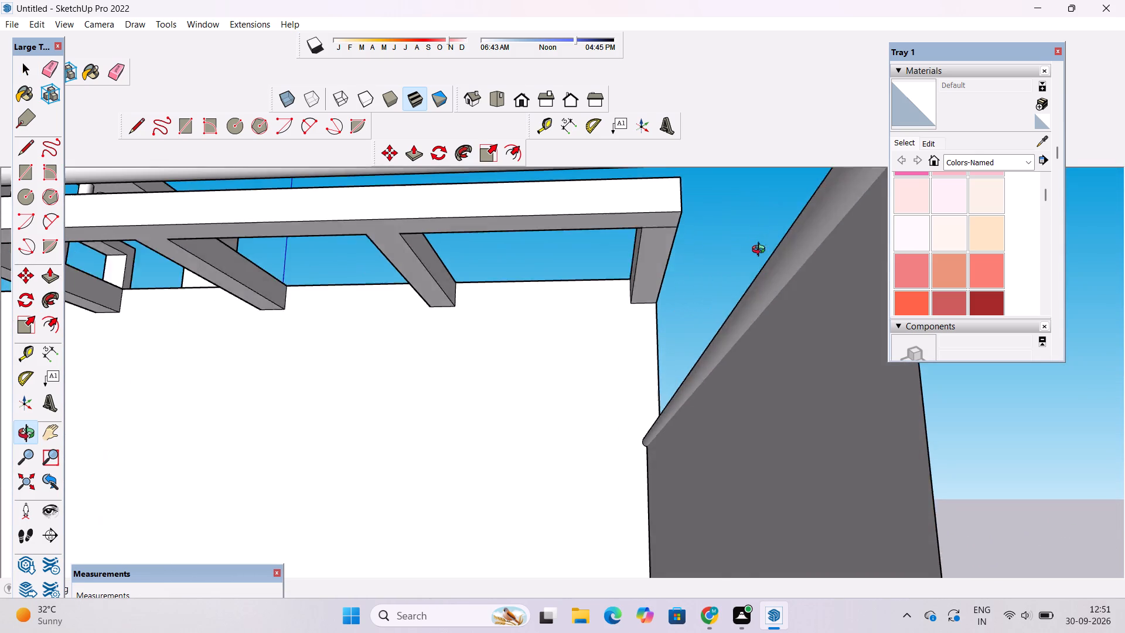
{"action": "left_click_drag", "start_coordinate": [761, 251], "coordinate": [717, 257]}
{"action": "scroll", "coordinate": [714, 257], "scroll_direction": "down", "scroll_amount": 5}
{"action": "left_click_drag", "start_coordinate": [711, 266], "coordinate": [702, 353], "text": "shift"}
{"action": "left_click_drag", "start_coordinate": [705, 358], "coordinate": [717, 294]}
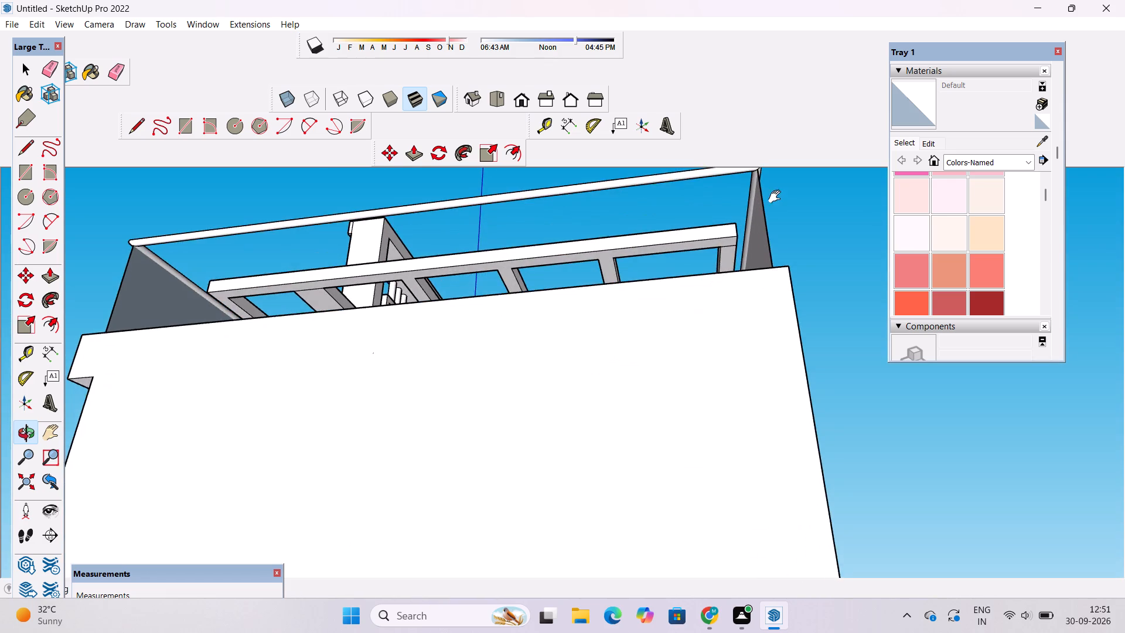
Draw a line about 45' 2 1/2" long under the round handrail, joining the top corners of the terrace's two end railing panels.
{"action": "left_click_drag", "start_coordinate": [775, 197], "coordinate": [785, 400], "text": "shift"}
{"action": "scroll", "coordinate": [754, 328], "scroll_direction": "up", "scroll_amount": 5}
{"action": "left_click_drag", "start_coordinate": [756, 364], "coordinate": [749, 345]}
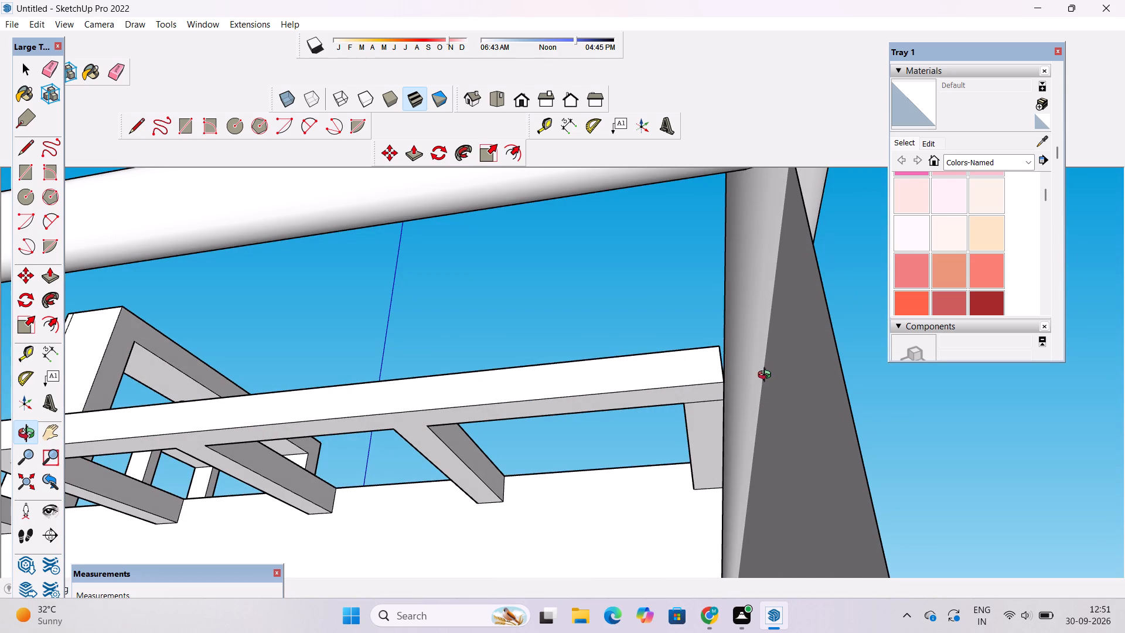
{"action": "left_click_drag", "start_coordinate": [763, 374], "coordinate": [748, 435], "text": "shift"}
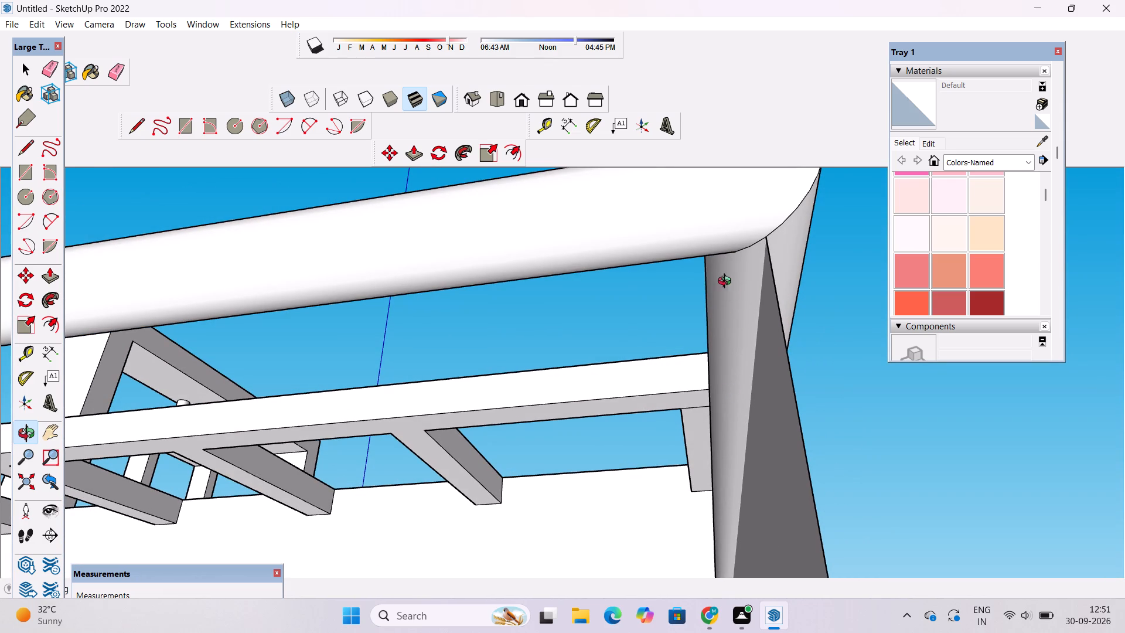
{"action": "left_click_drag", "start_coordinate": [723, 250], "coordinate": [728, 243]}
{"action": "key", "text": "l"}
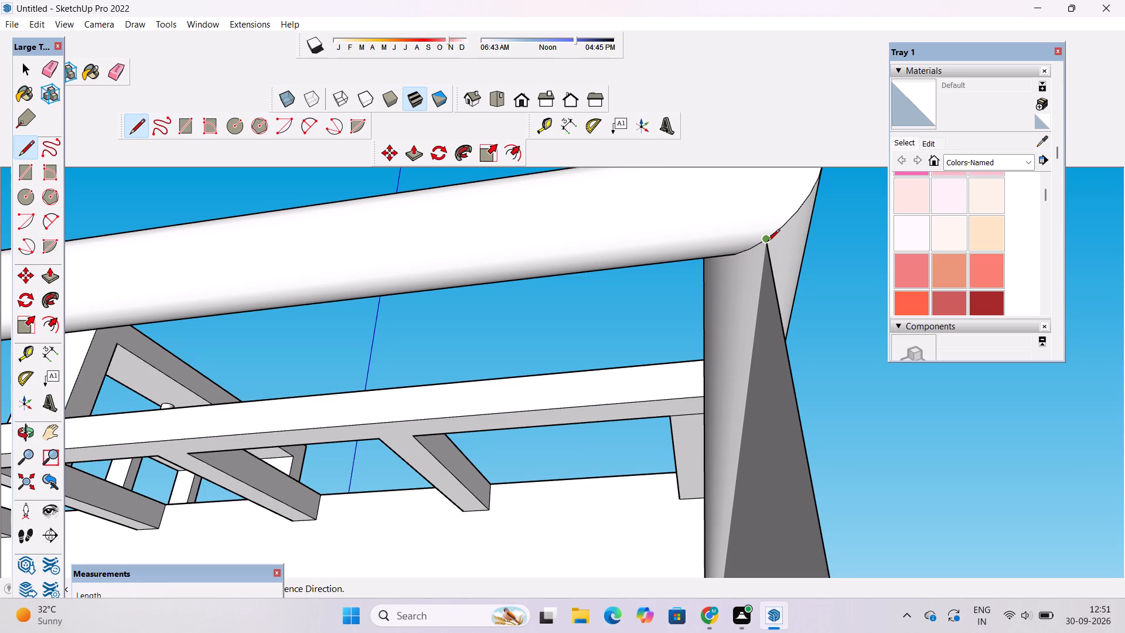
{"action": "left_click", "coordinate": [768, 242]}
{"action": "scroll", "coordinate": [693, 241], "scroll_direction": "down", "scroll_amount": 20}
{"action": "scroll", "coordinate": [693, 241], "scroll_direction": "down", "scroll_amount": 6}
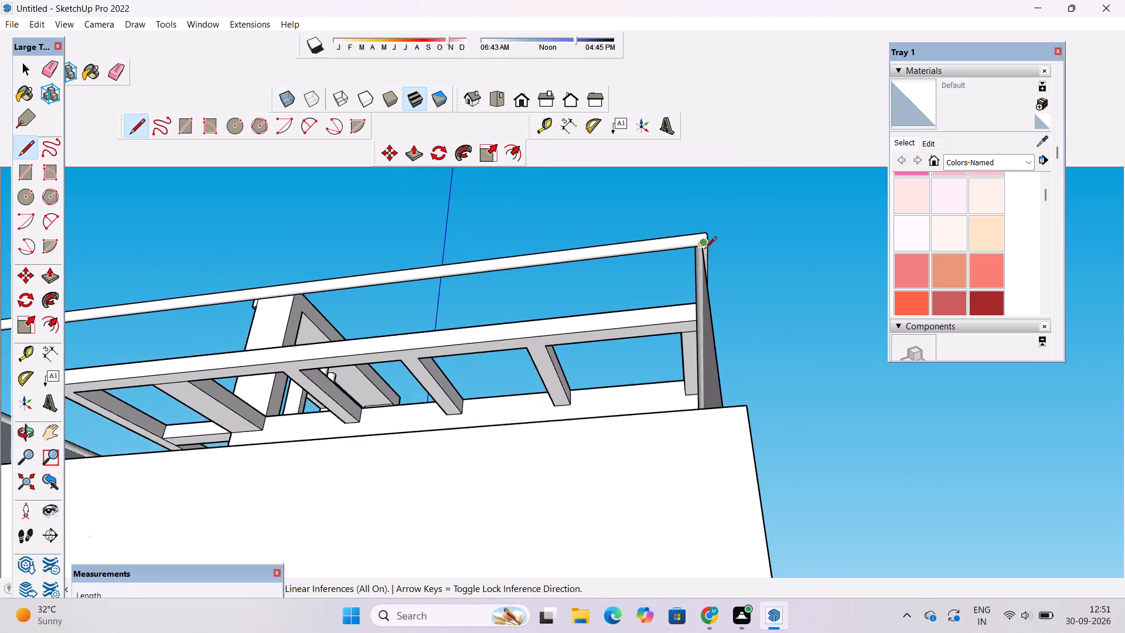
{"action": "scroll", "coordinate": [651, 251], "scroll_direction": "down", "scroll_amount": 9}
{"action": "scroll", "coordinate": [759, 278], "scroll_direction": "up", "scroll_amount": 5}
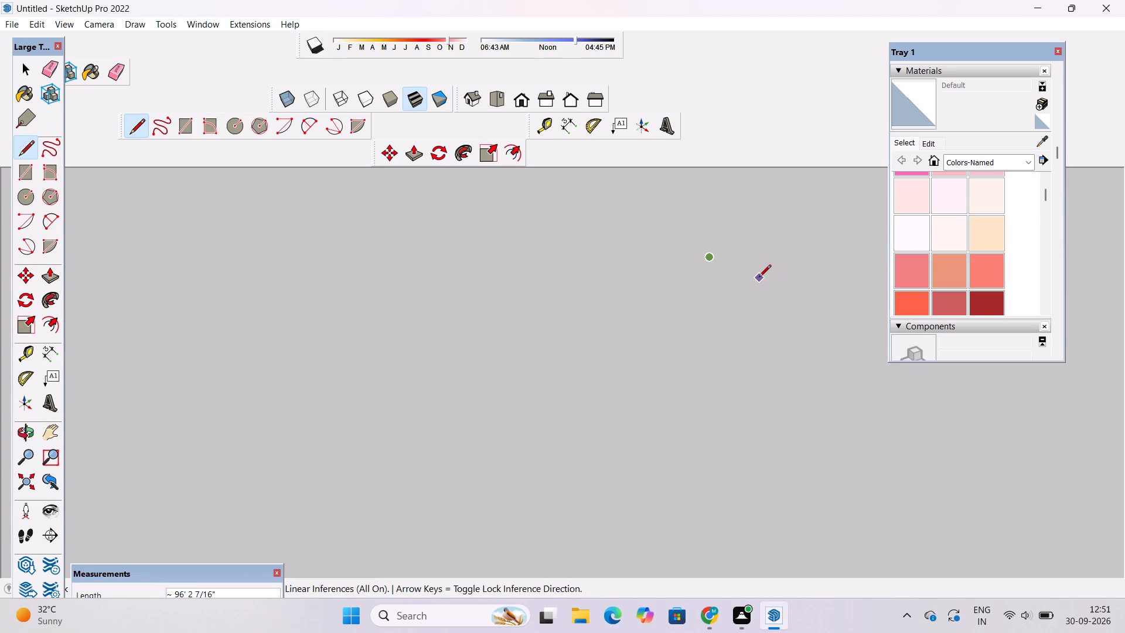
{"action": "scroll", "coordinate": [754, 278], "scroll_direction": "down", "scroll_amount": 6}
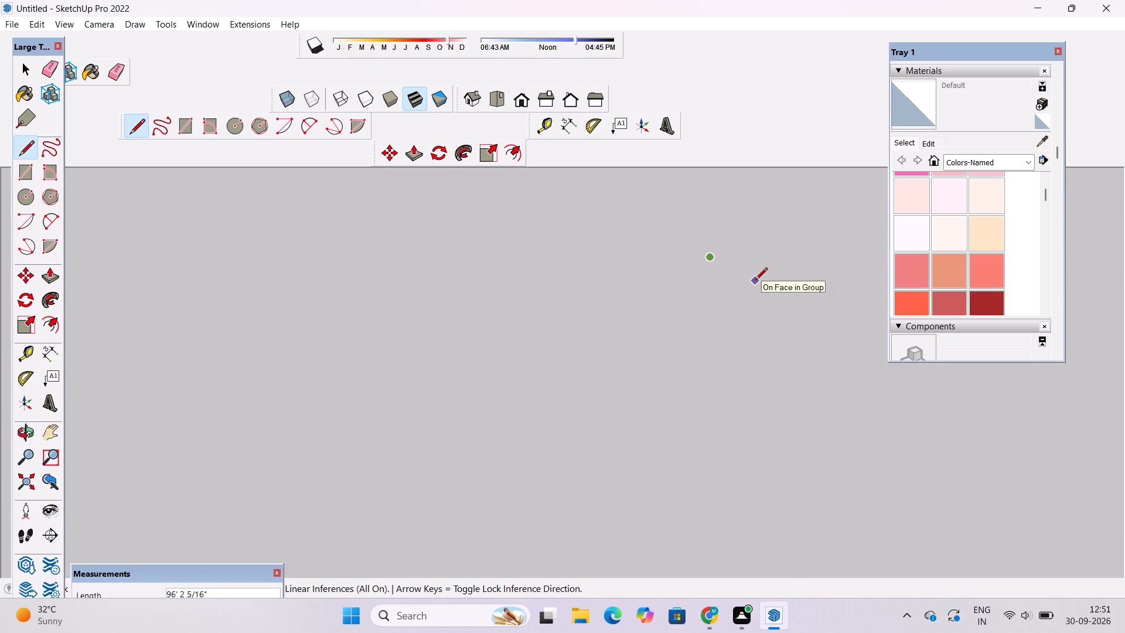
{"action": "scroll", "coordinate": [755, 281], "scroll_direction": "down", "scroll_amount": 1}
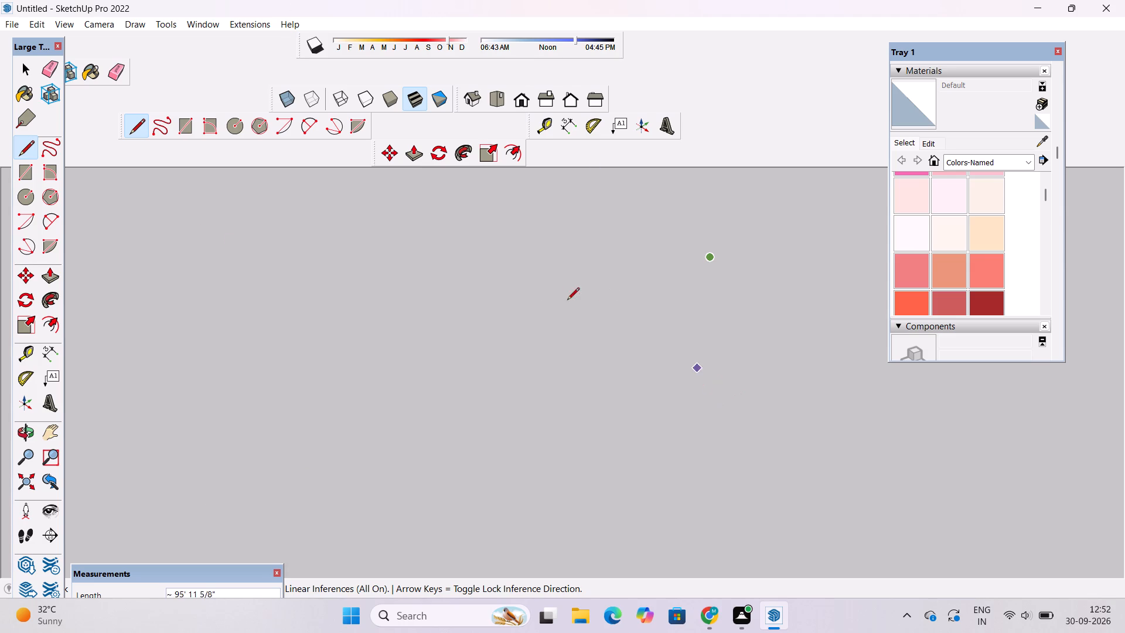
{"action": "scroll", "coordinate": [495, 325], "scroll_direction": "down", "scroll_amount": 7}
{"action": "scroll", "coordinate": [471, 344], "scroll_direction": "up", "scroll_amount": 2}
{"action": "scroll", "coordinate": [471, 343], "scroll_direction": "down", "scroll_amount": 19}
{"action": "scroll", "coordinate": [445, 316], "scroll_direction": "up", "scroll_amount": 1}
{"action": "scroll", "coordinate": [442, 320], "scroll_direction": "down", "scroll_amount": 17}
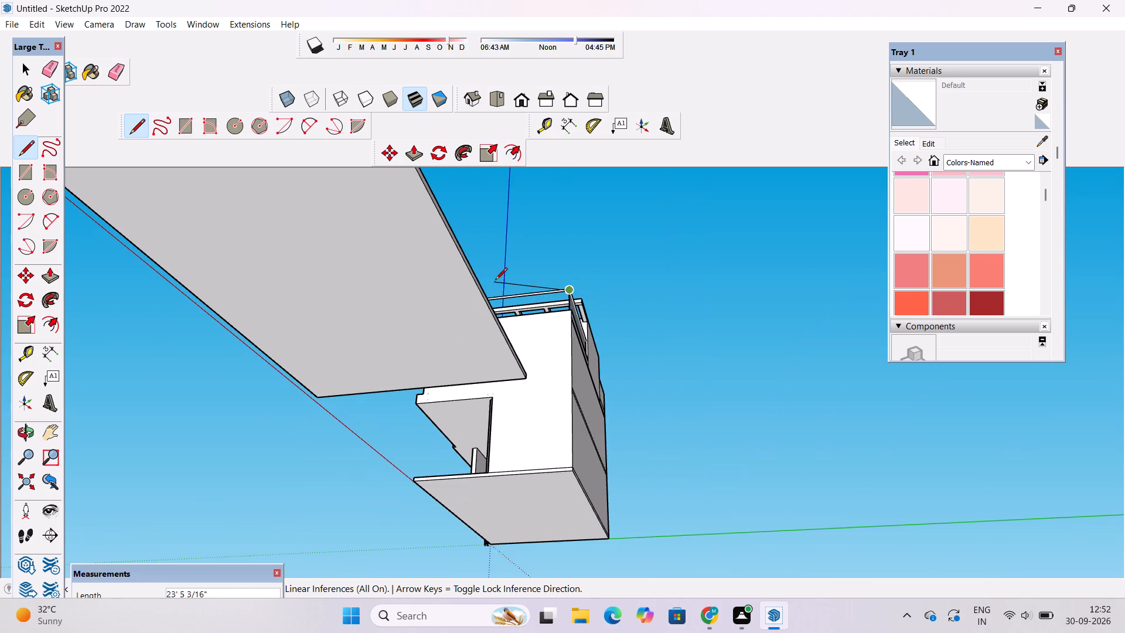
{"action": "scroll", "coordinate": [502, 246], "scroll_direction": "up", "scroll_amount": 16}
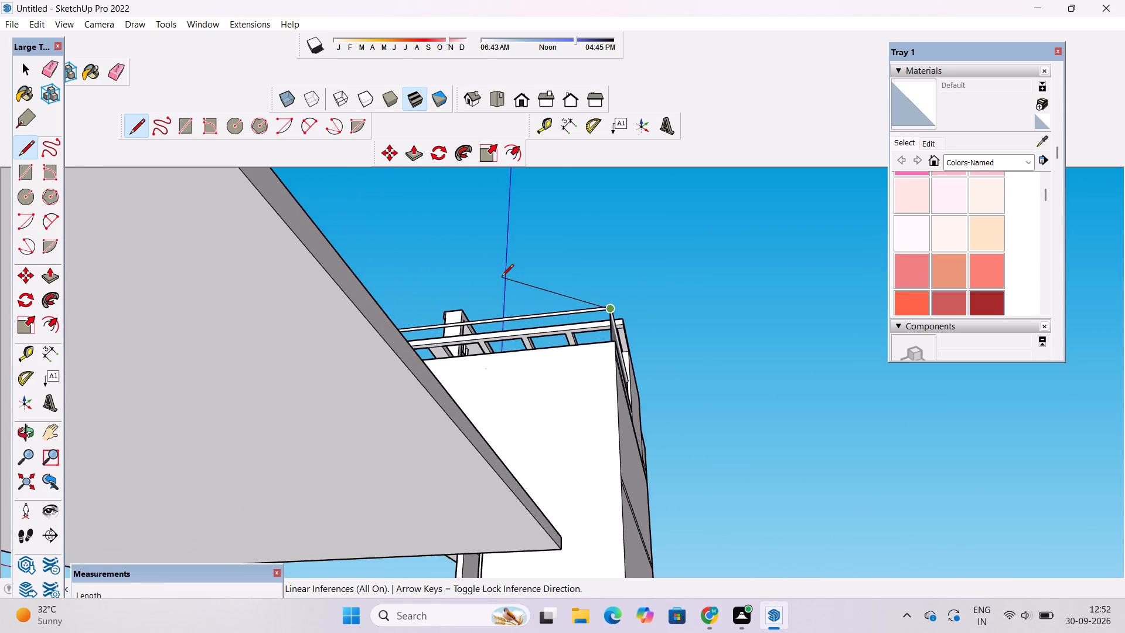
{"action": "scroll", "coordinate": [502, 277], "scroll_direction": "up", "scroll_amount": 13}
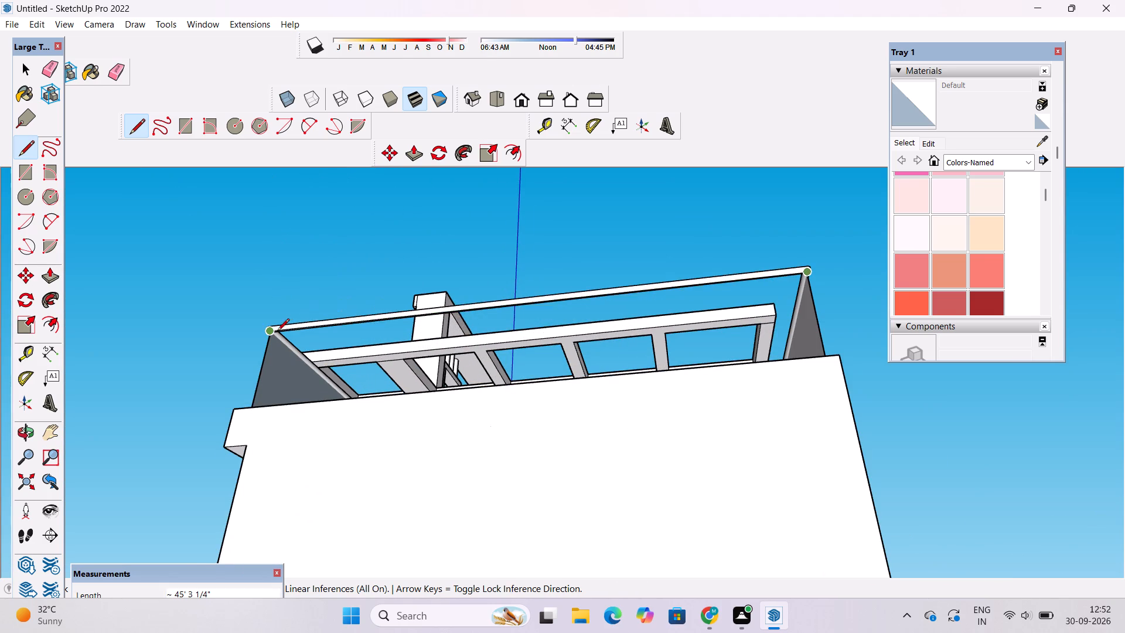
{"action": "scroll", "coordinate": [277, 332], "scroll_direction": "up", "scroll_amount": 20}
{"action": "scroll", "coordinate": [277, 332], "scroll_direction": "up", "scroll_amount": 3}
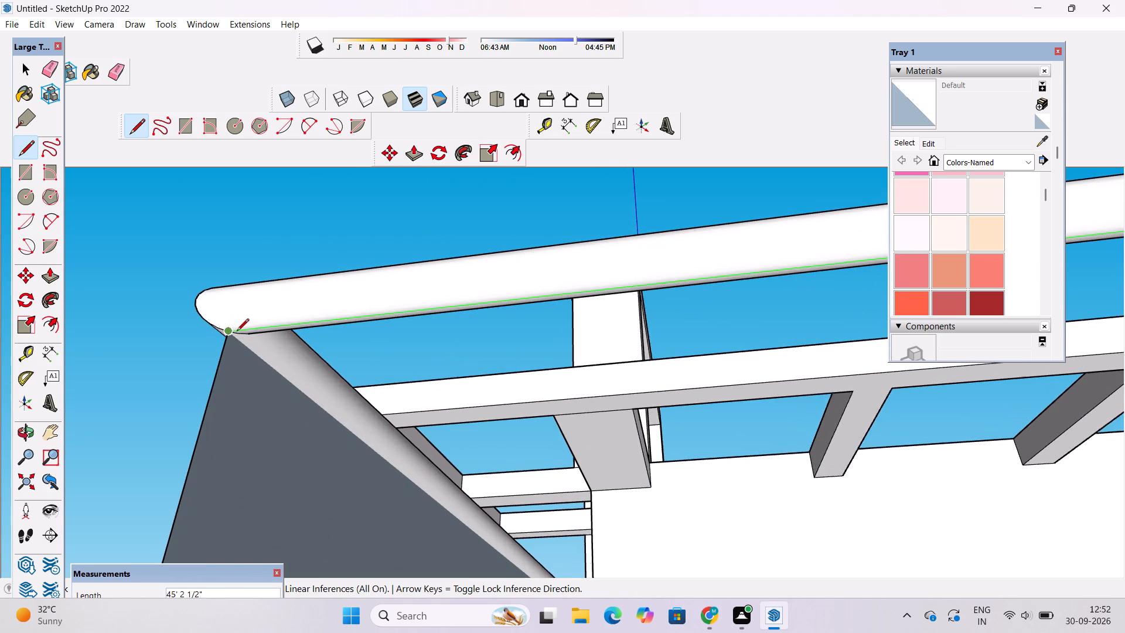
{"action": "scroll", "coordinate": [237, 332], "scroll_direction": "up", "scroll_amount": 1}
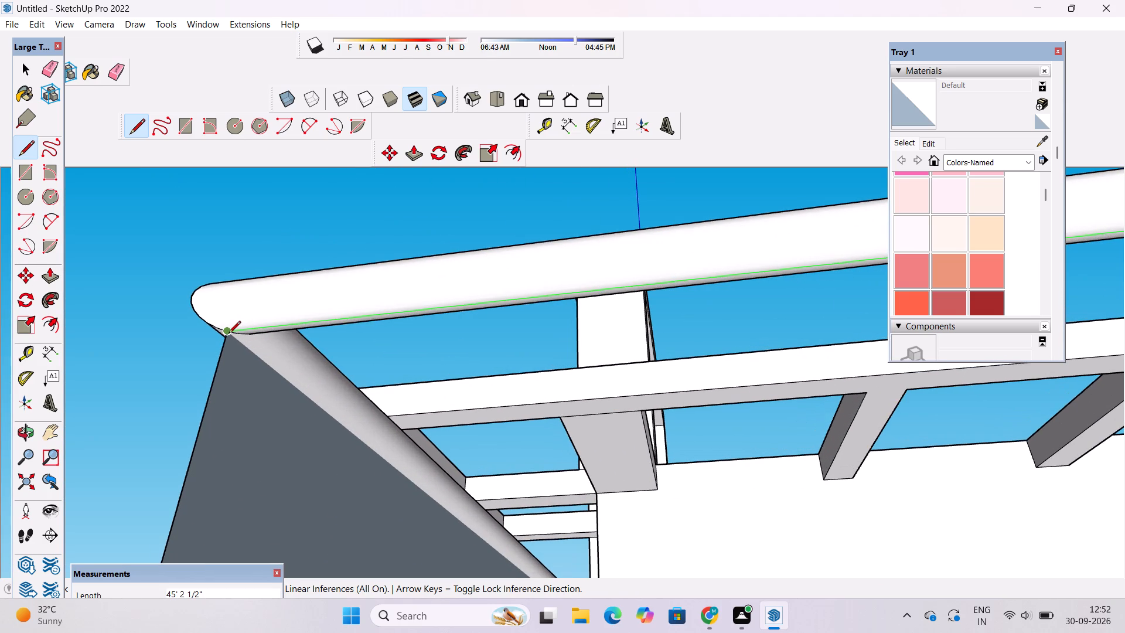
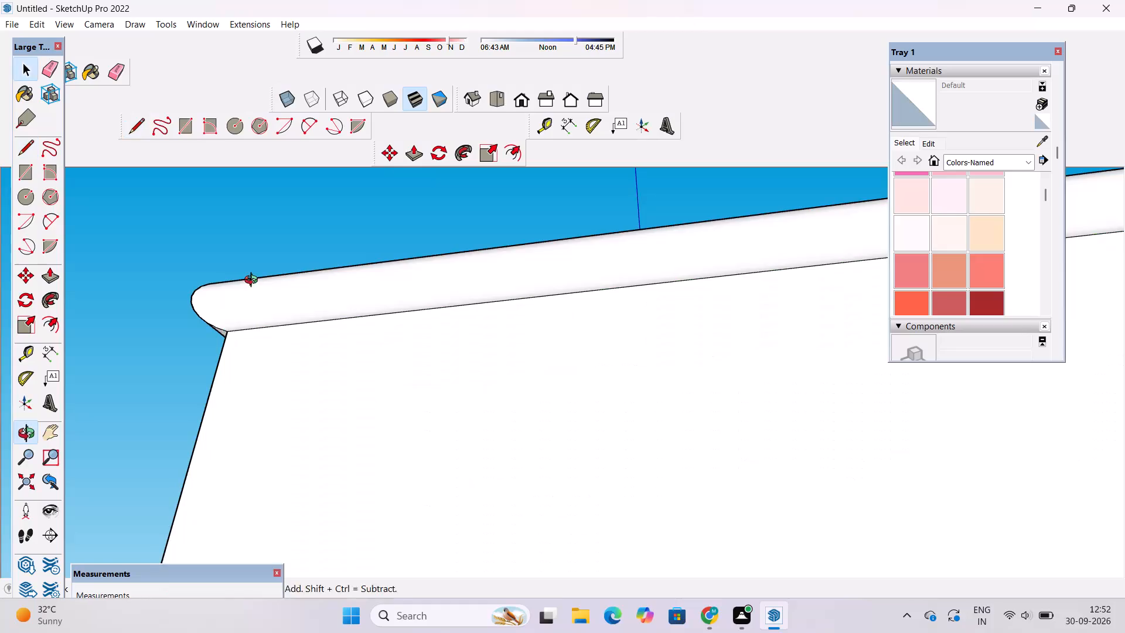
Inspect the round handrail and the inside of the roof terrace from several angles.
{"action": "scroll", "coordinate": [254, 281], "scroll_direction": "down", "scroll_amount": 9}
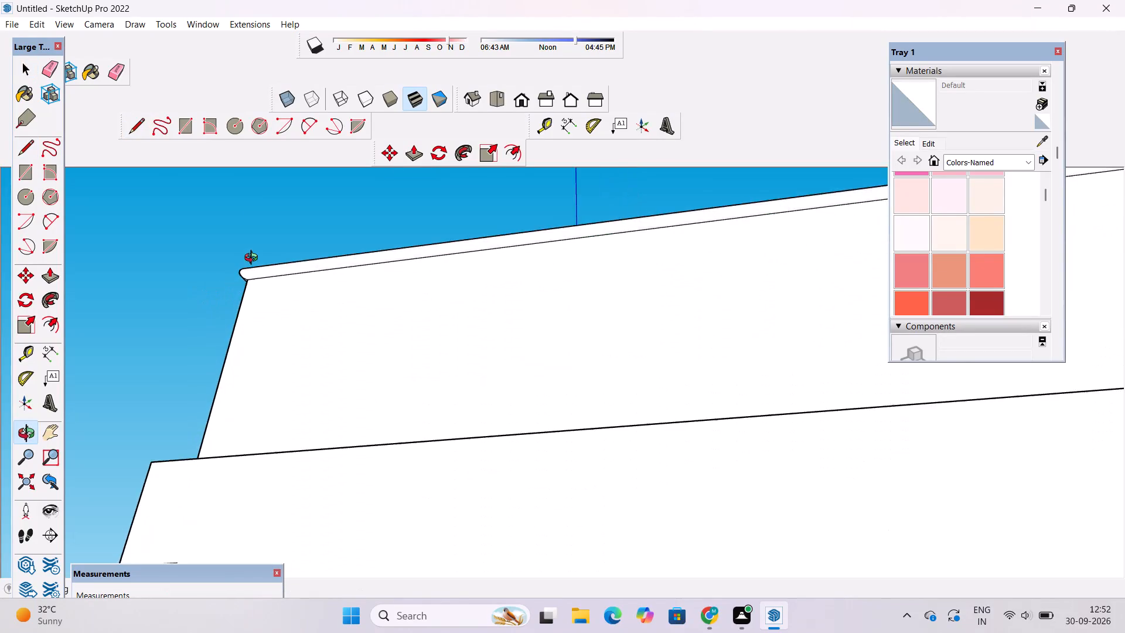
{"action": "scroll", "coordinate": [254, 259], "scroll_direction": "down", "scroll_amount": 15}
{"action": "left_click_drag", "start_coordinate": [262, 259], "coordinate": [440, 487]}
{"action": "scroll", "coordinate": [441, 484], "scroll_direction": "down", "scroll_amount": 6}
{"action": "left_click_drag", "start_coordinate": [441, 484], "coordinate": [386, 310]}
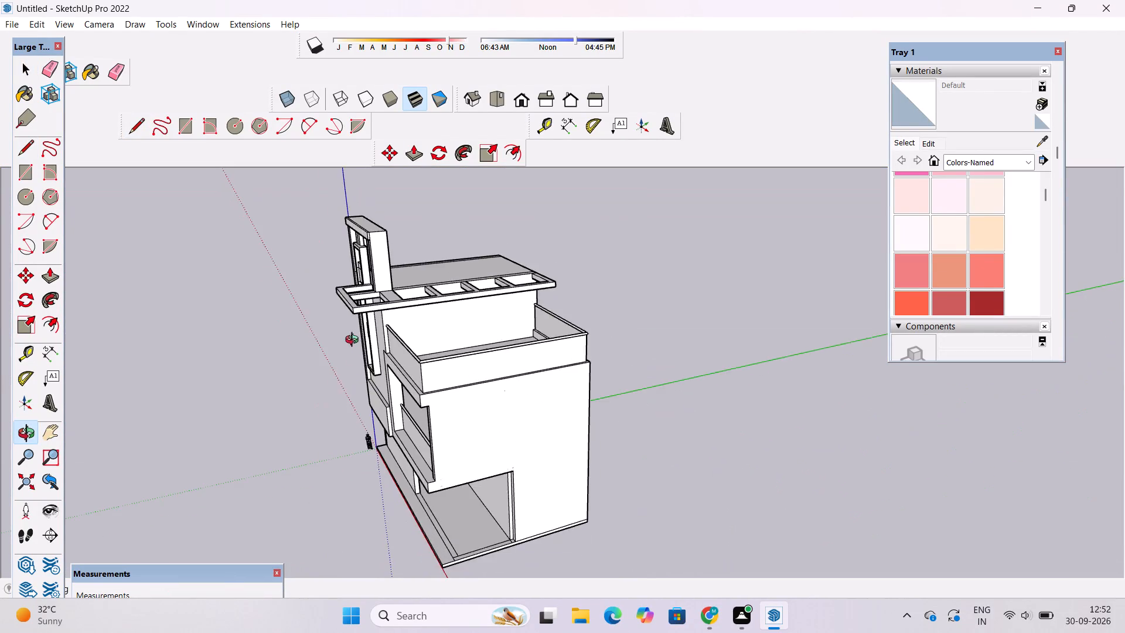
{"action": "scroll", "coordinate": [354, 341], "scroll_direction": "up", "scroll_amount": 4}
{"action": "left_click_drag", "start_coordinate": [392, 357], "coordinate": [639, 336]}
{"action": "scroll", "coordinate": [652, 326], "scroll_direction": "up", "scroll_amount": 4}
{"action": "left_click_drag", "start_coordinate": [648, 327], "coordinate": [536, 319], "text": "shift"}
{"action": "left_click_drag", "start_coordinate": [545, 332], "coordinate": [703, 458]}
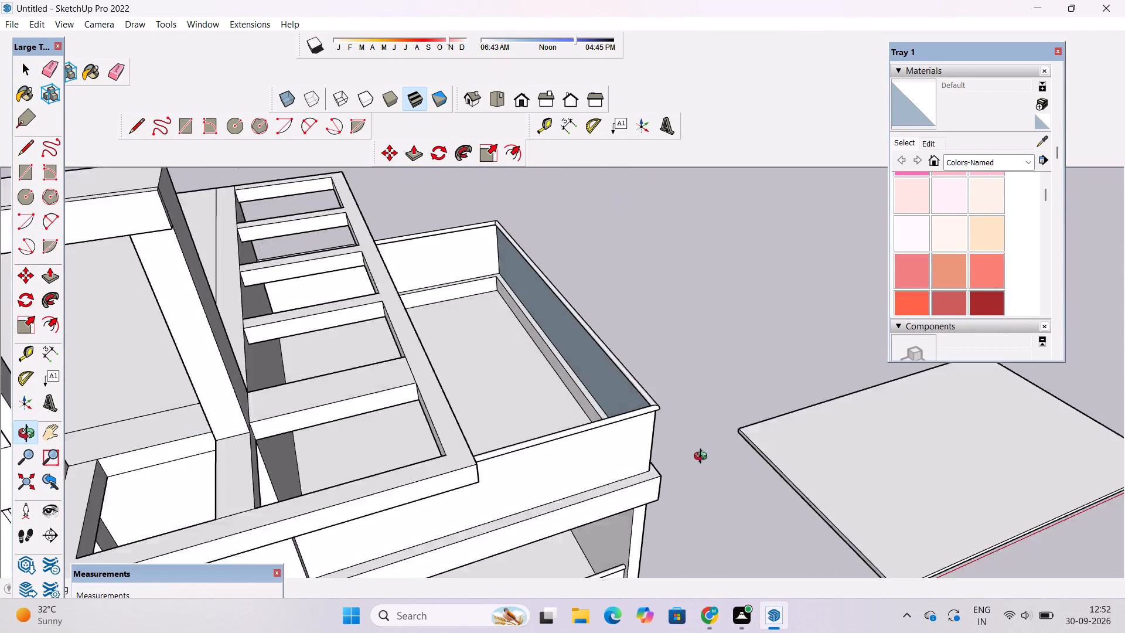
{"action": "left_click_drag", "start_coordinate": [703, 458], "coordinate": [891, 477]}
{"action": "left_click_drag", "start_coordinate": [722, 427], "coordinate": [806, 410]}
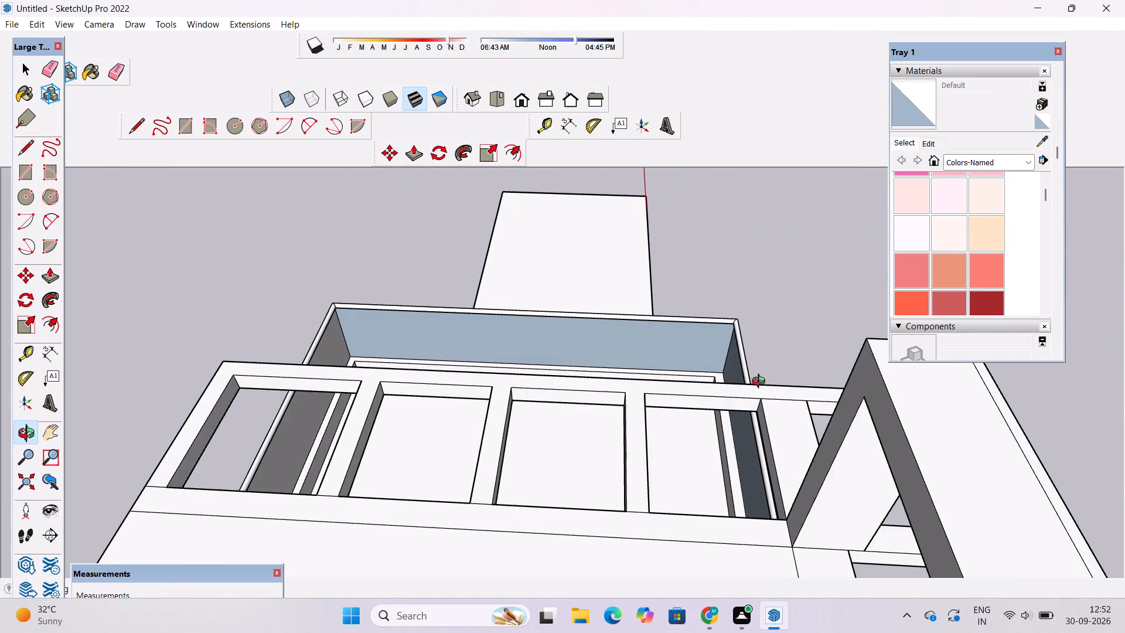
{"action": "left_click_drag", "start_coordinate": [700, 360], "coordinate": [902, 369]}
{"action": "scroll", "coordinate": [681, 319], "scroll_direction": "up", "scroll_amount": 2}
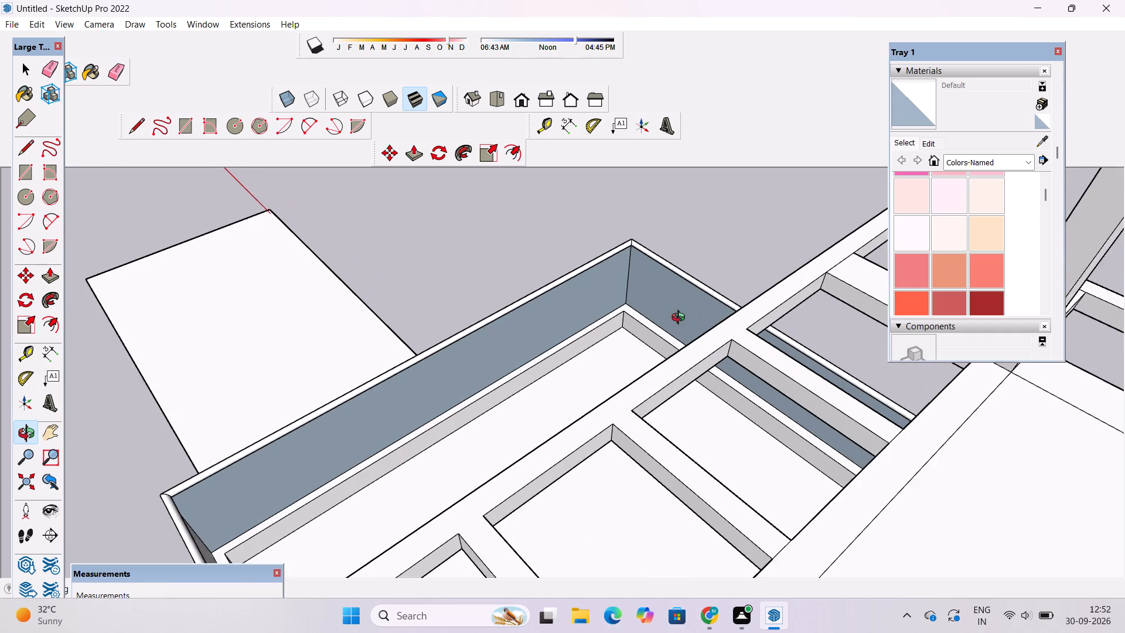
{"action": "scroll", "coordinate": [681, 319], "scroll_direction": "up", "scroll_amount": 1}
{"action": "left_click_drag", "start_coordinate": [678, 319], "coordinate": [653, 326], "text": "shift"}
{"action": "scroll", "coordinate": [568, 253], "scroll_direction": "down", "scroll_amount": 5}
{"action": "left_click_drag", "start_coordinate": [652, 271], "coordinate": [427, 268]}
{"action": "scroll", "coordinate": [427, 267], "scroll_direction": "down", "scroll_amount": 5}
Examine the house's whole front facade, from the roof frames to the ground floor.
{"action": "left_click_drag", "start_coordinate": [671, 312], "coordinate": [321, 286]}
{"action": "left_click_drag", "start_coordinate": [698, 427], "coordinate": [687, 291]}
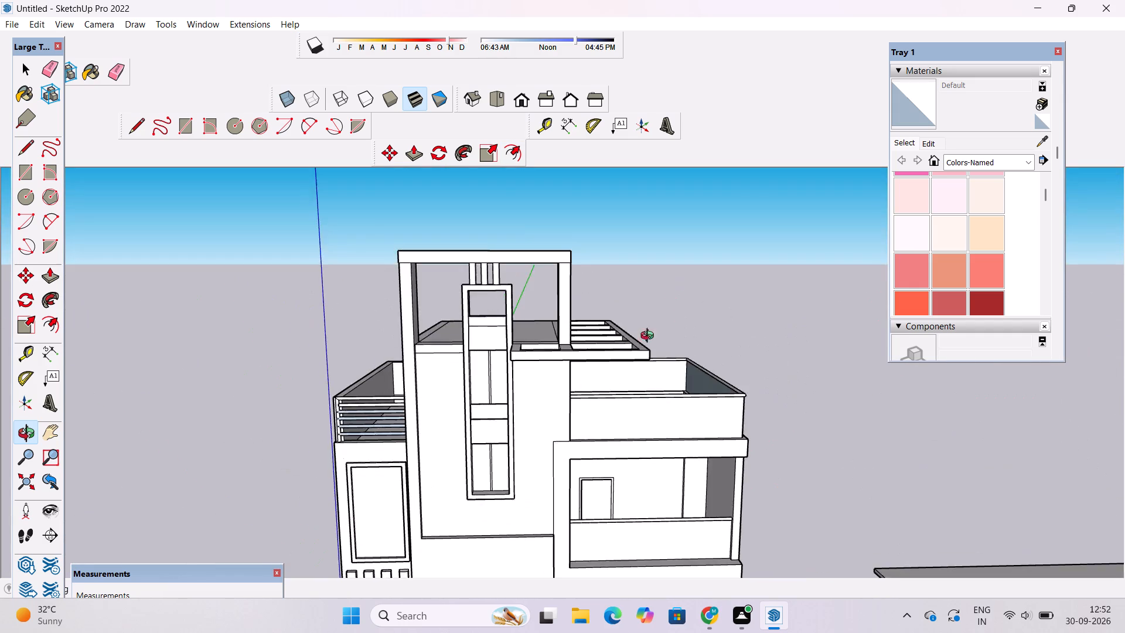
{"action": "scroll", "coordinate": [608, 339], "scroll_direction": "down", "scroll_amount": 7}
{"action": "left_click_drag", "start_coordinate": [629, 427], "coordinate": [623, 363]}
{"action": "scroll", "coordinate": [578, 370], "scroll_direction": "up", "scroll_amount": 5}
{"action": "left_click_drag", "start_coordinate": [565, 377], "coordinate": [538, 286]}
{"action": "left_click_drag", "start_coordinate": [534, 289], "coordinate": [698, 421]}
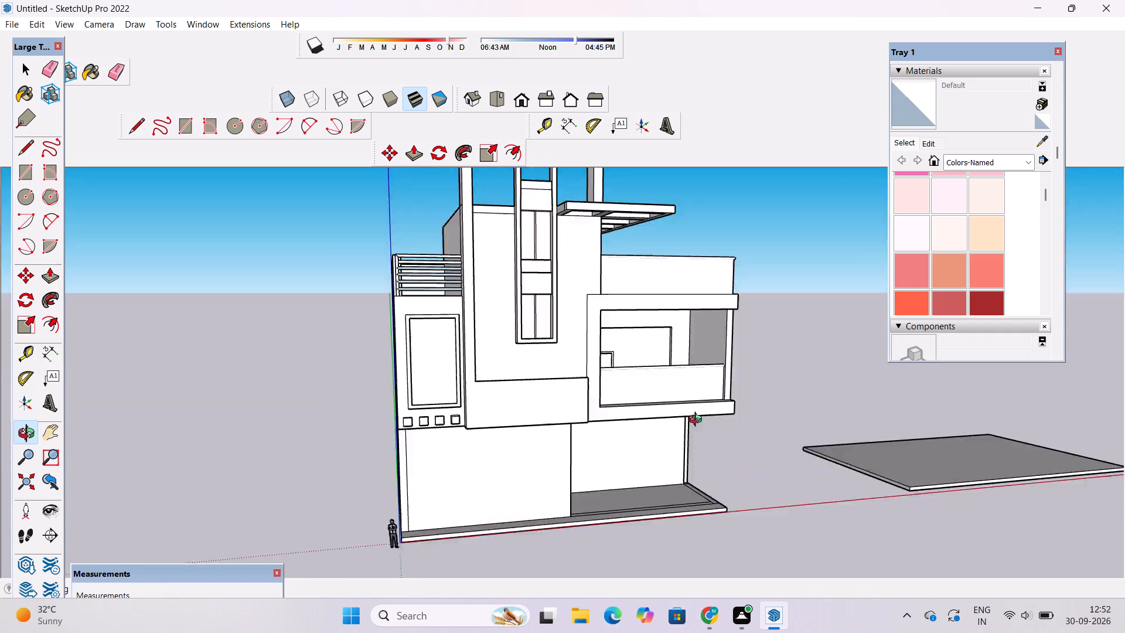
{"action": "left_click_drag", "start_coordinate": [698, 421], "coordinate": [568, 415]}
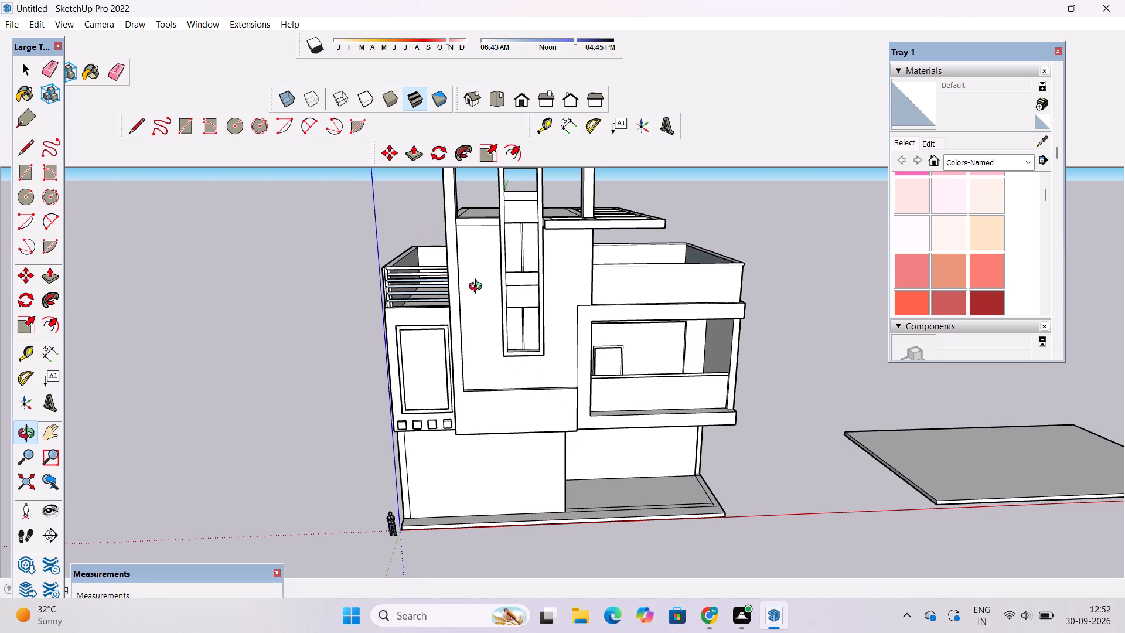
{"action": "left_click_drag", "start_coordinate": [478, 288], "coordinate": [485, 299], "text": "shift"}
{"action": "scroll", "coordinate": [495, 328], "scroll_direction": "down", "scroll_amount": 6}
{"action": "left_click_drag", "start_coordinate": [536, 353], "coordinate": [530, 301]}
{"action": "scroll", "coordinate": [536, 318], "scroll_direction": "up", "scroll_amount": 5}
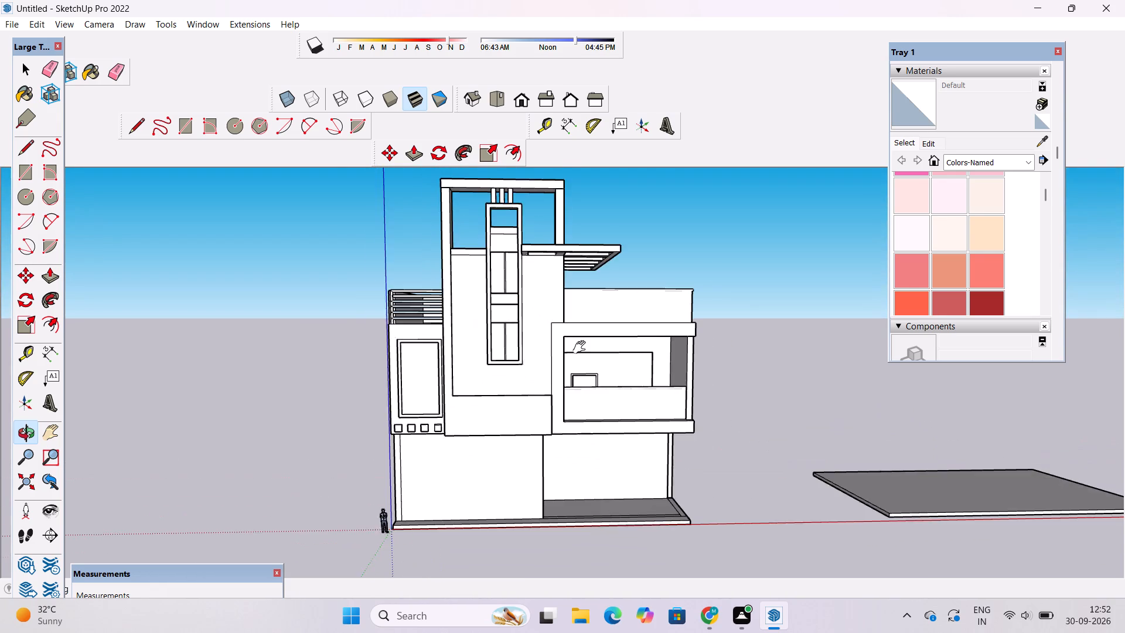
{"action": "left_click_drag", "start_coordinate": [582, 348], "coordinate": [466, 331], "text": "shift"}
{"action": "scroll", "coordinate": [466, 334], "scroll_direction": "down", "scroll_amount": 4}
{"action": "scroll", "coordinate": [499, 311], "scroll_direction": "up", "scroll_amount": 1}
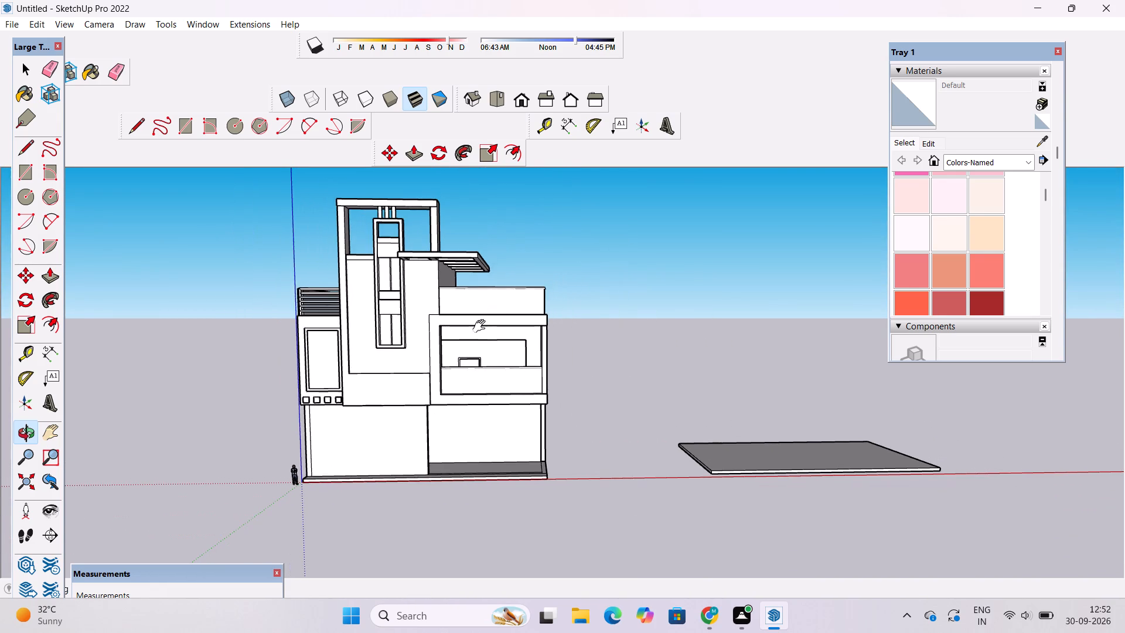
{"action": "left_click_drag", "start_coordinate": [482, 326], "coordinate": [504, 252], "text": "shift"}
{"action": "left_click_drag", "start_coordinate": [504, 329], "coordinate": [507, 346]}
Erase the vertical line on the ground-floor front wall, just inside its corner nearest the origin.
{"action": "scroll", "coordinate": [413, 350], "scroll_direction": "up", "scroll_amount": 5}
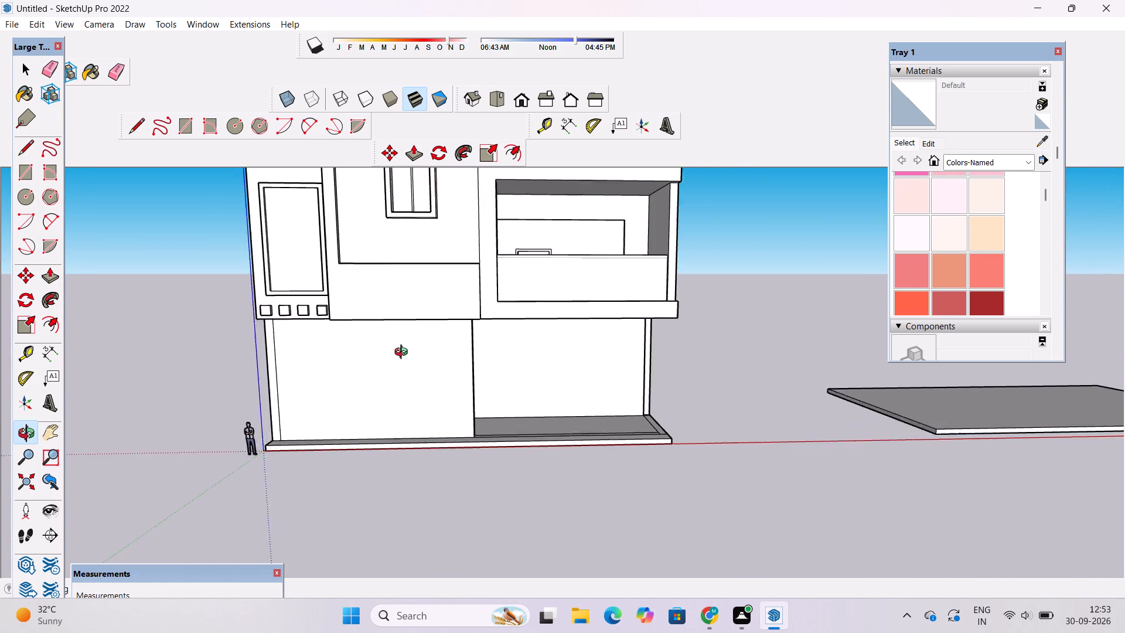
{"action": "scroll", "coordinate": [404, 353], "scroll_direction": "up", "scroll_amount": 2}
{"action": "left_click_drag", "start_coordinate": [375, 363], "coordinate": [524, 343], "text": "shift"}
{"action": "scroll", "coordinate": [337, 373], "scroll_direction": "up", "scroll_amount": 3}
{"action": "left_click_drag", "start_coordinate": [395, 348], "coordinate": [432, 212]}
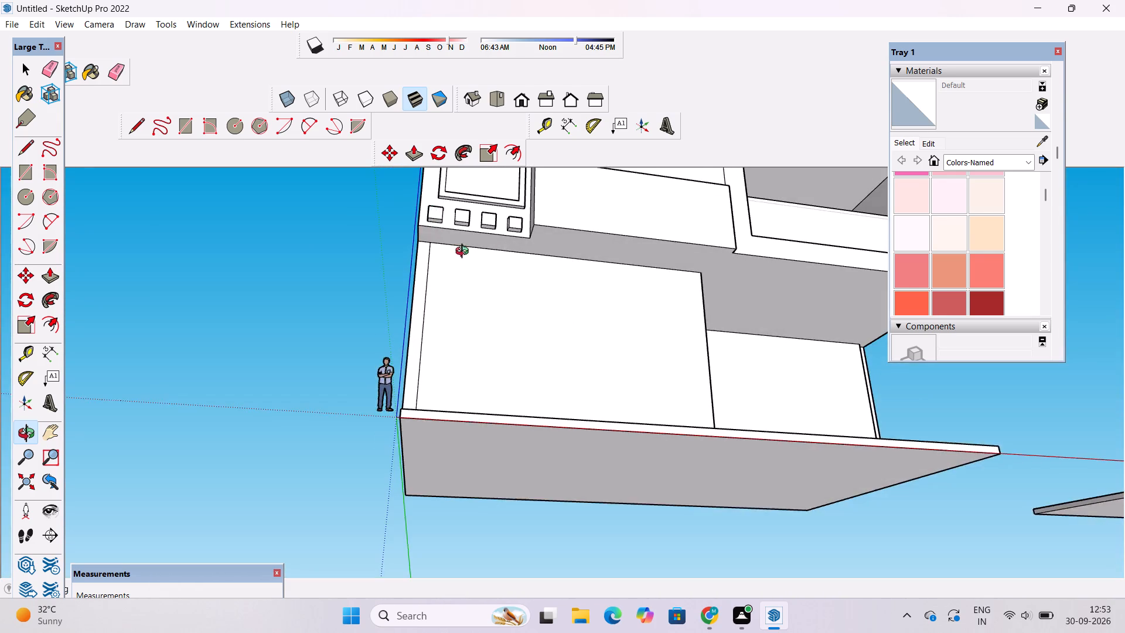
{"action": "left_click_drag", "start_coordinate": [465, 253], "coordinate": [456, 316]}
{"action": "scroll", "coordinate": [456, 317], "scroll_direction": "up", "scroll_amount": 4}
{"action": "key", "text": "e"}
{"action": "left_click_drag", "start_coordinate": [407, 345], "coordinate": [395, 375]}
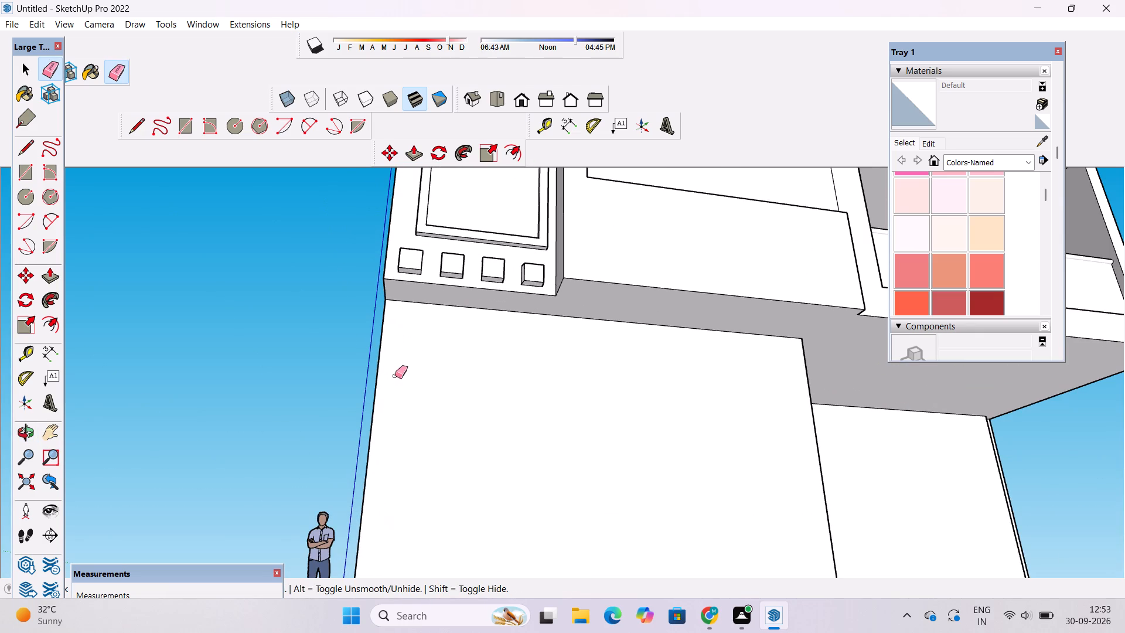
Examine the blank ground-floor front wall and the overhang above it from low and frontal views.
{"action": "key", "text": "o"}
{"action": "scroll", "coordinate": [386, 356], "scroll_direction": "down", "scroll_amount": 3}
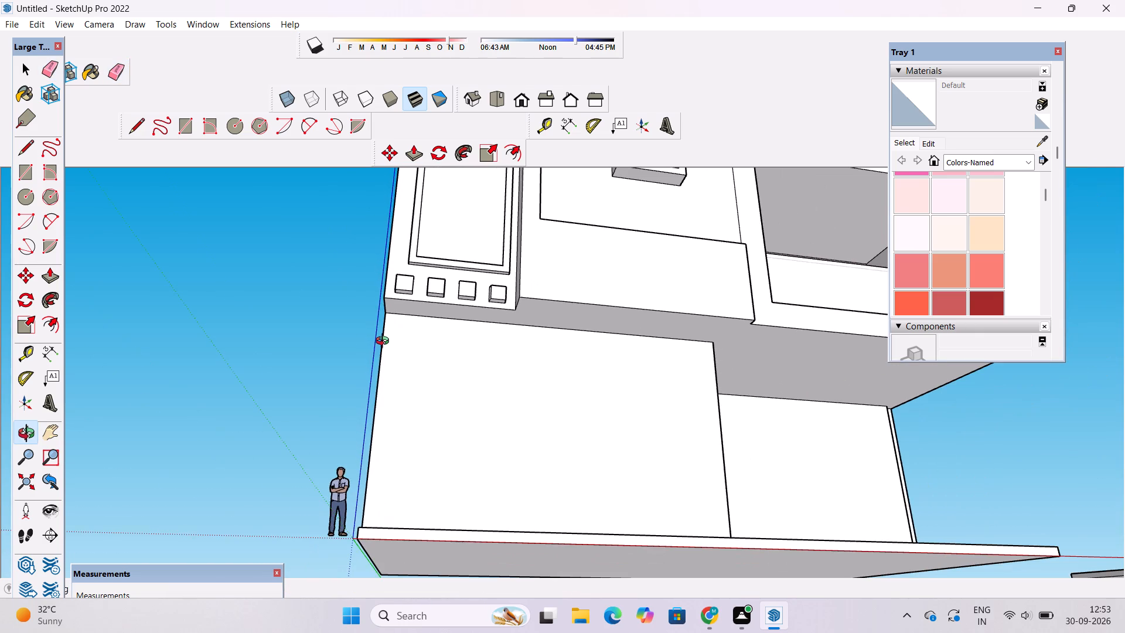
{"action": "scroll", "coordinate": [385, 342], "scroll_direction": "down", "scroll_amount": 2}
{"action": "left_click_drag", "start_coordinate": [394, 338], "coordinate": [411, 408]}
{"action": "left_click_drag", "start_coordinate": [441, 417], "coordinate": [430, 363], "text": "shift"}
{"action": "scroll", "coordinate": [435, 360], "scroll_direction": "up", "scroll_amount": 2}
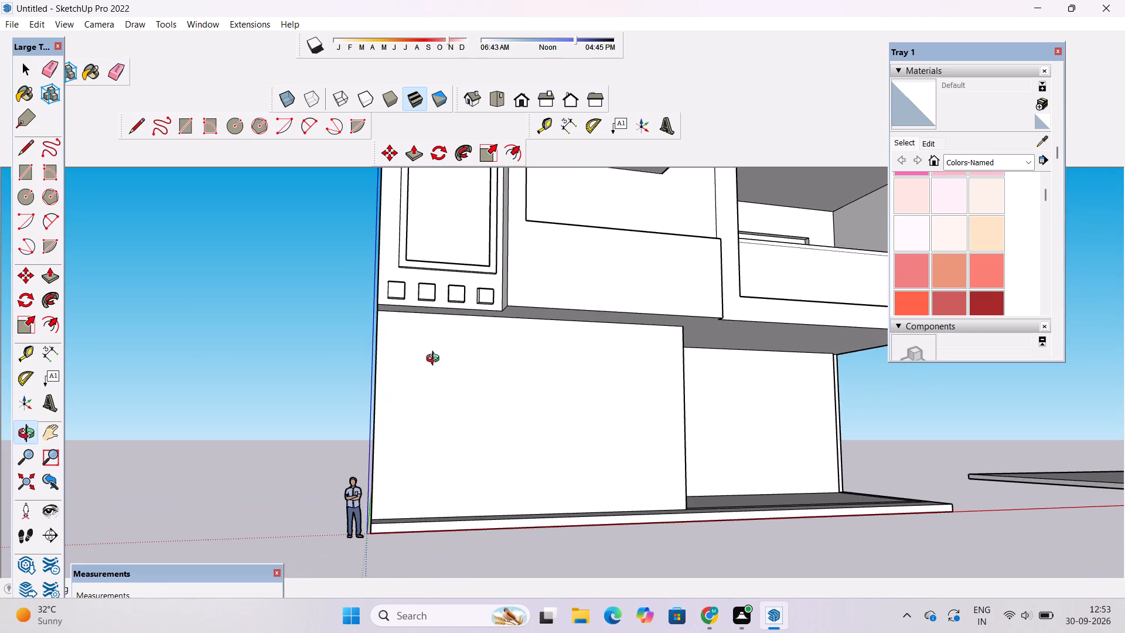
{"action": "left_click_drag", "start_coordinate": [444, 356], "coordinate": [403, 346]}
{"action": "scroll", "coordinate": [401, 346], "scroll_direction": "down", "scroll_amount": 3}
{"action": "left_click_drag", "start_coordinate": [402, 358], "coordinate": [402, 305], "text": "shift"}
{"action": "left_click_drag", "start_coordinate": [402, 308], "coordinate": [377, 315]}
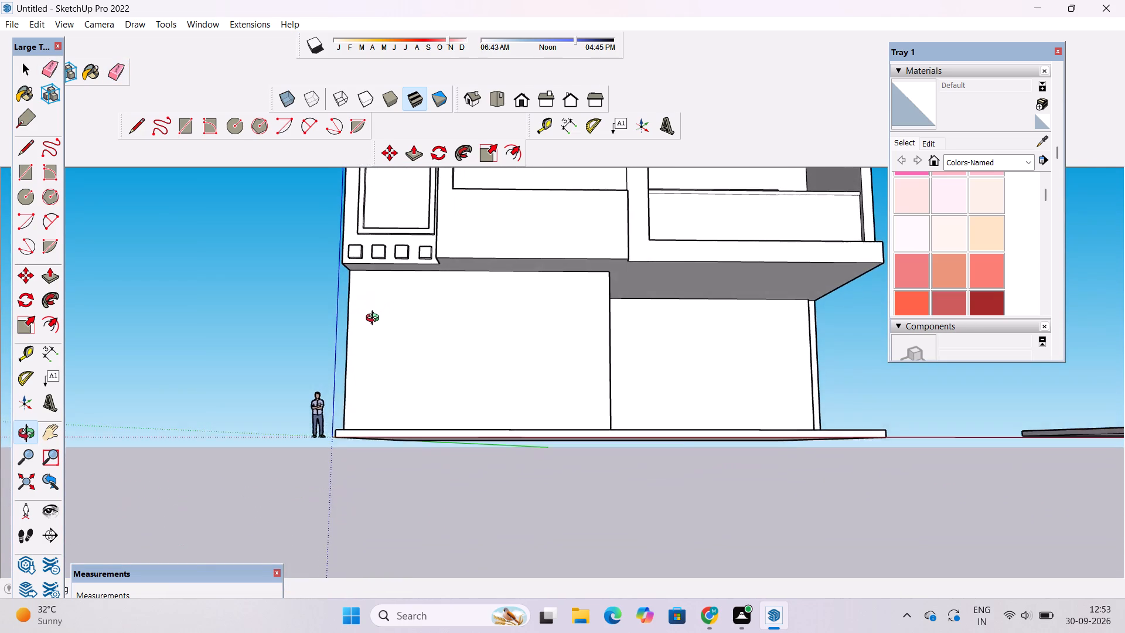
{"action": "scroll", "coordinate": [374, 320], "scroll_direction": "down", "scroll_amount": 5}
{"action": "left_click_drag", "start_coordinate": [386, 350], "coordinate": [403, 393]}
{"action": "scroll", "coordinate": [407, 384], "scroll_direction": "up", "scroll_amount": 4}
{"action": "left_click_drag", "start_coordinate": [408, 387], "coordinate": [432, 427]}
Draw a rectangle about 14' 6 3/8" wide and 14' 11 3/4" high on the blank ground-floor front wall.
{"action": "scroll", "coordinate": [438, 404], "scroll_direction": "up", "scroll_amount": 1}
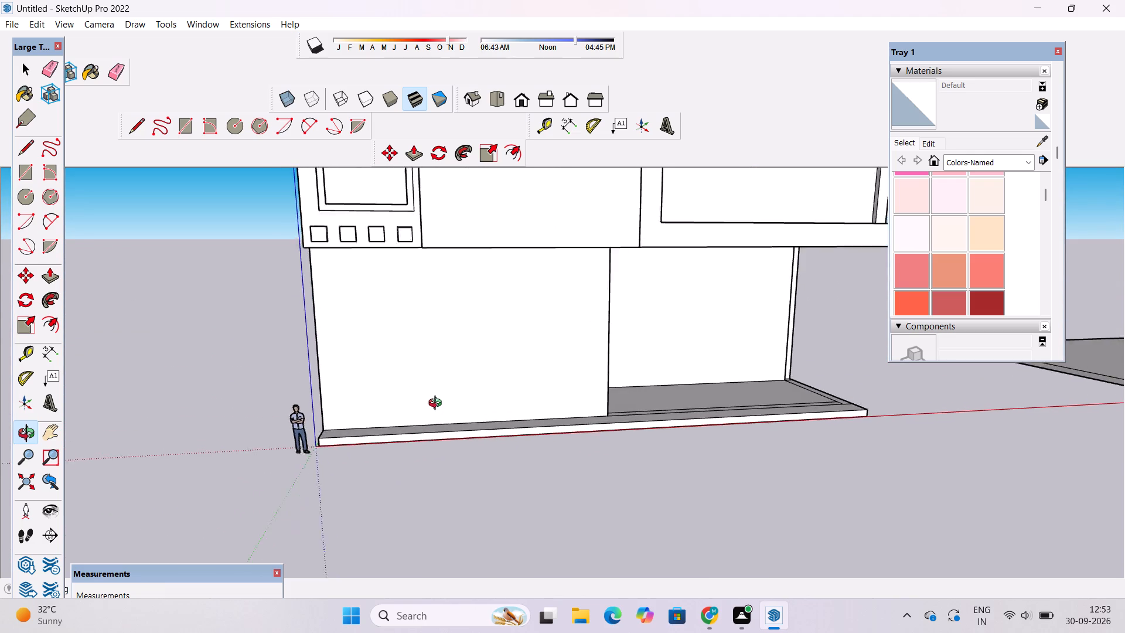
{"action": "scroll", "coordinate": [438, 404], "scroll_direction": "up", "scroll_amount": 2}
{"action": "left_click_drag", "start_coordinate": [438, 404], "coordinate": [437, 440], "text": "shift"}
{"action": "left_click_drag", "start_coordinate": [437, 440], "coordinate": [432, 421]}
{"action": "key", "text": "r"}
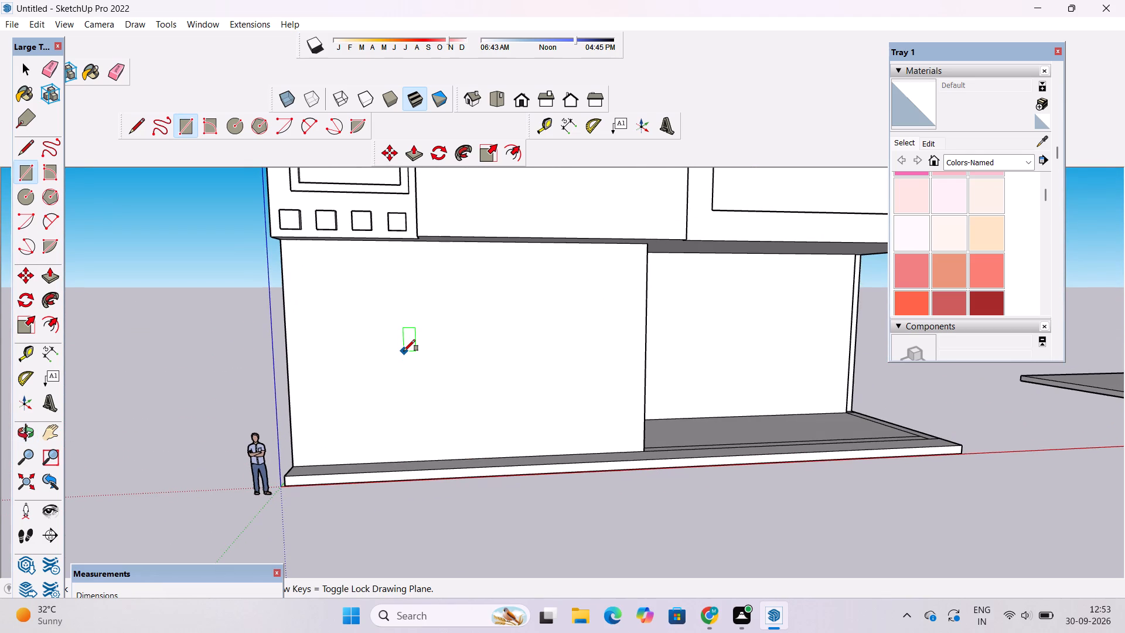
{"action": "scroll", "coordinate": [404, 351], "scroll_direction": "down", "scroll_amount": 2}
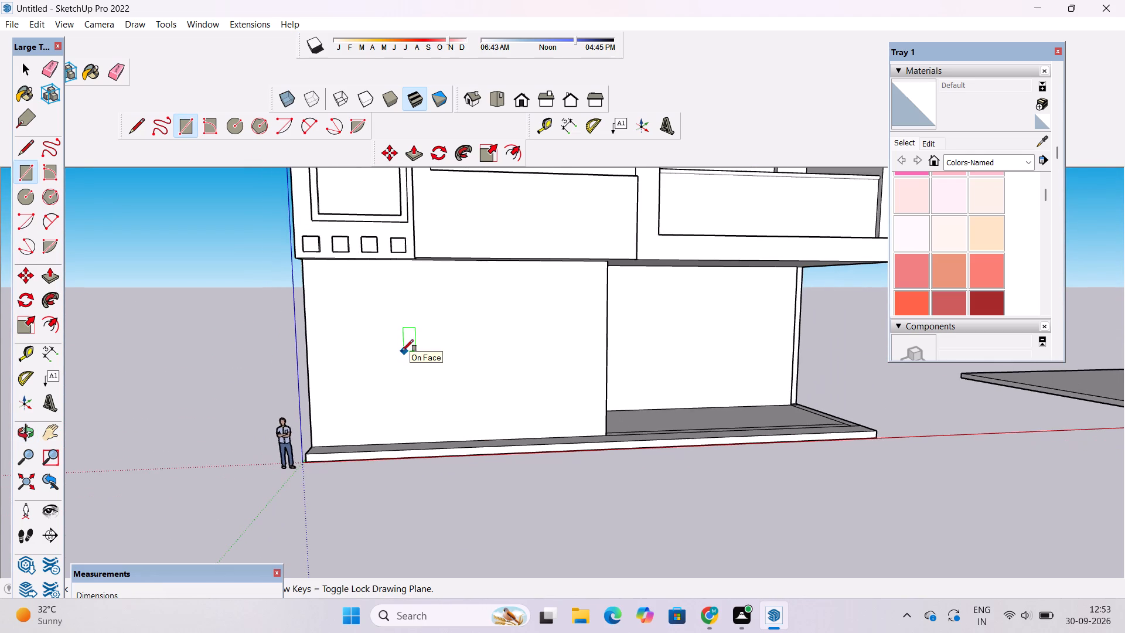
{"action": "scroll", "coordinate": [398, 343], "scroll_direction": "up", "scroll_amount": 1}
{"action": "scroll", "coordinate": [398, 343], "scroll_direction": "down", "scroll_amount": 1}
{"action": "scroll", "coordinate": [387, 330], "scroll_direction": "up", "scroll_amount": 2}
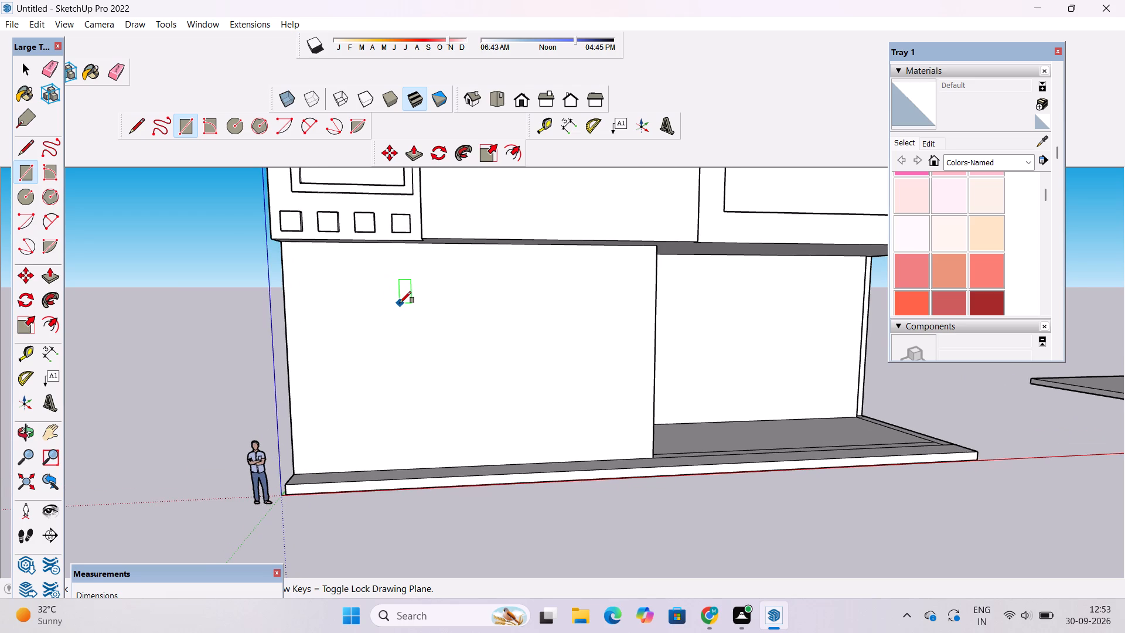
{"action": "left_click", "coordinate": [350, 280]}
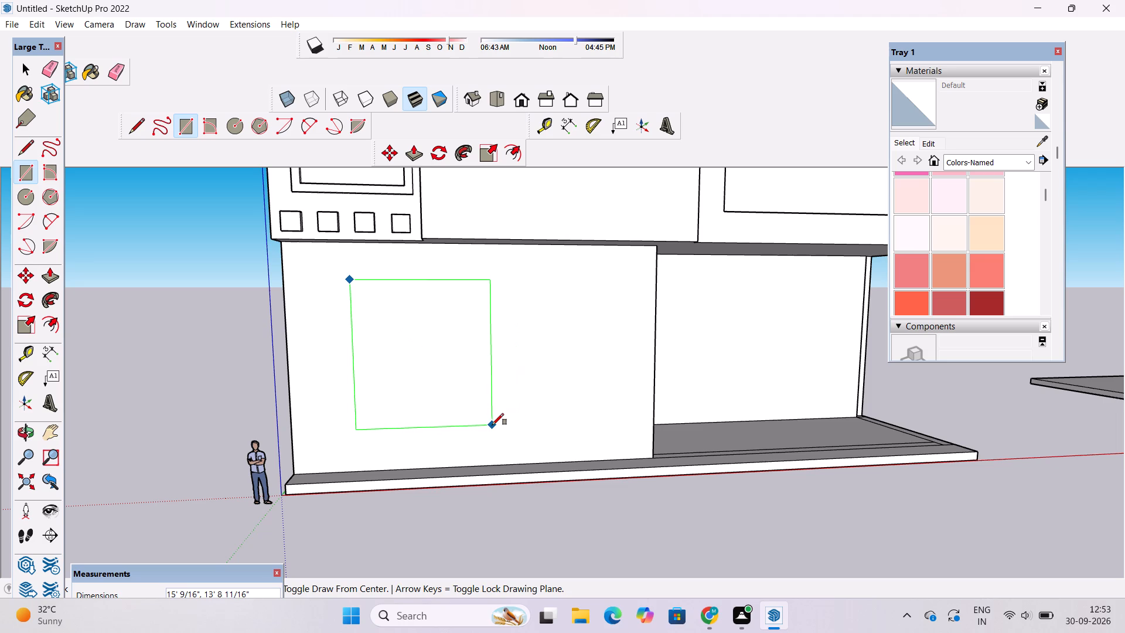
{"action": "scroll", "coordinate": [492, 425], "scroll_direction": "up", "scroll_amount": 2}
{"action": "left_click", "coordinate": [507, 418]}
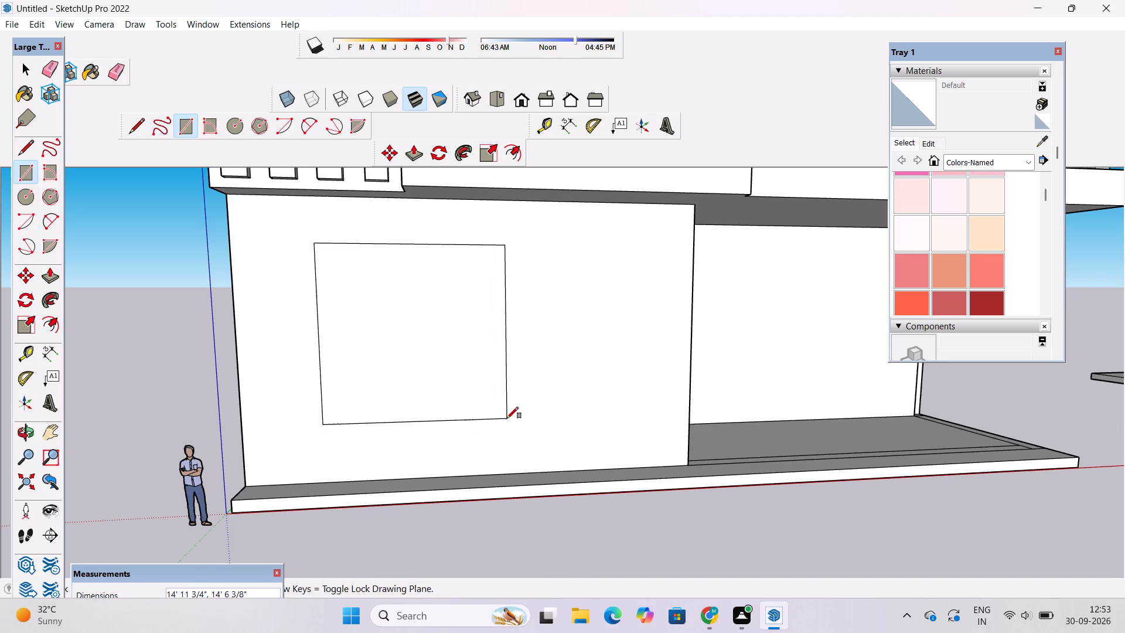
{"action": "key", "text": "space"}
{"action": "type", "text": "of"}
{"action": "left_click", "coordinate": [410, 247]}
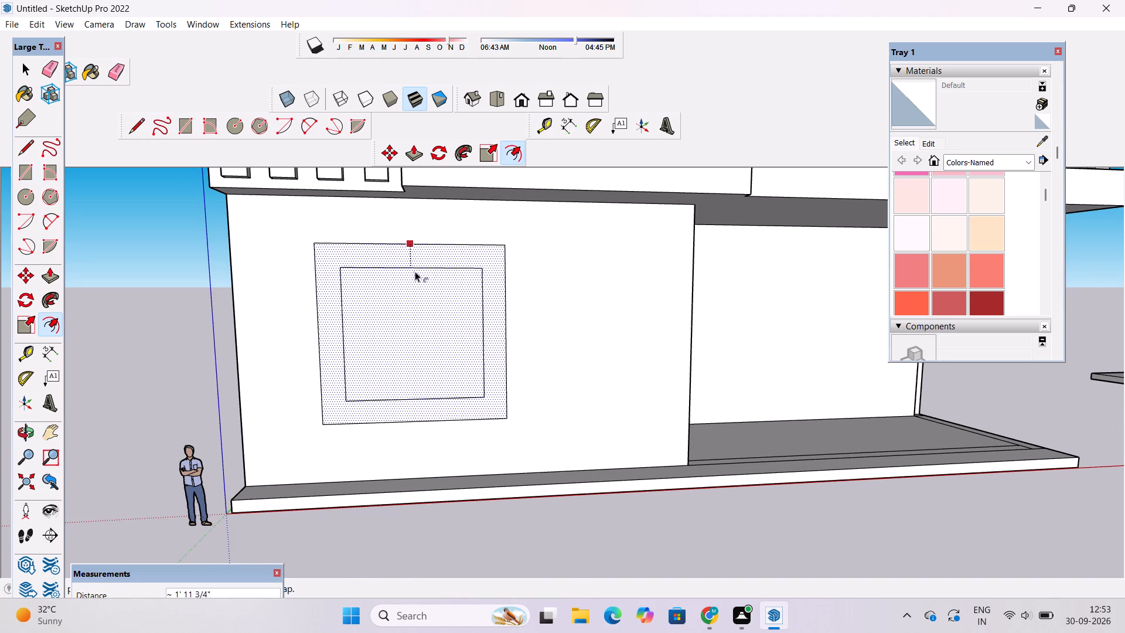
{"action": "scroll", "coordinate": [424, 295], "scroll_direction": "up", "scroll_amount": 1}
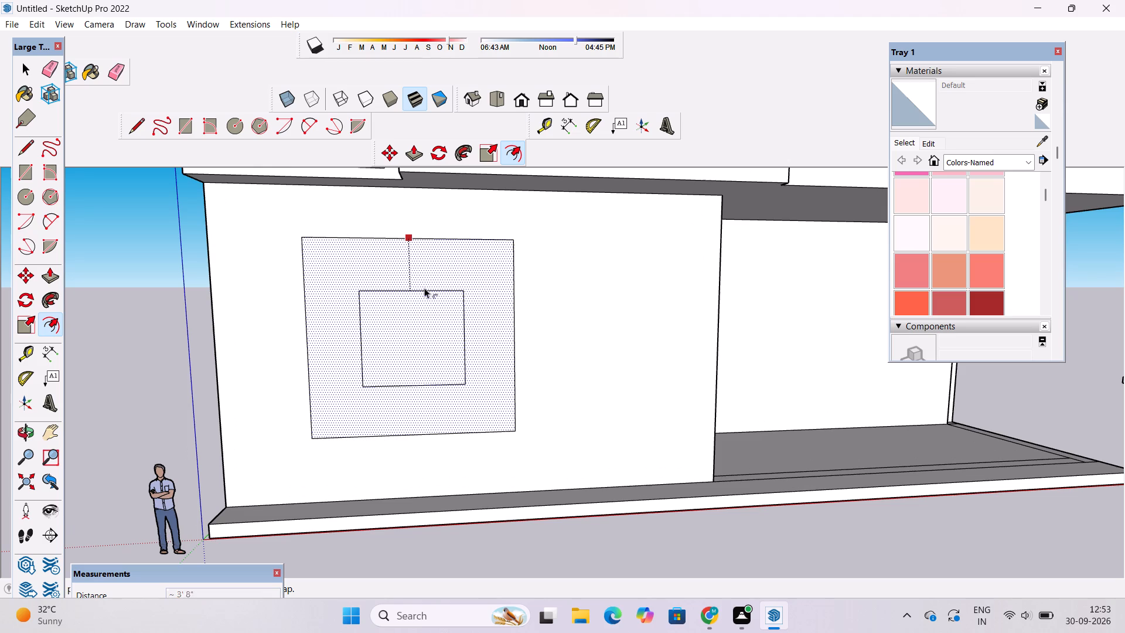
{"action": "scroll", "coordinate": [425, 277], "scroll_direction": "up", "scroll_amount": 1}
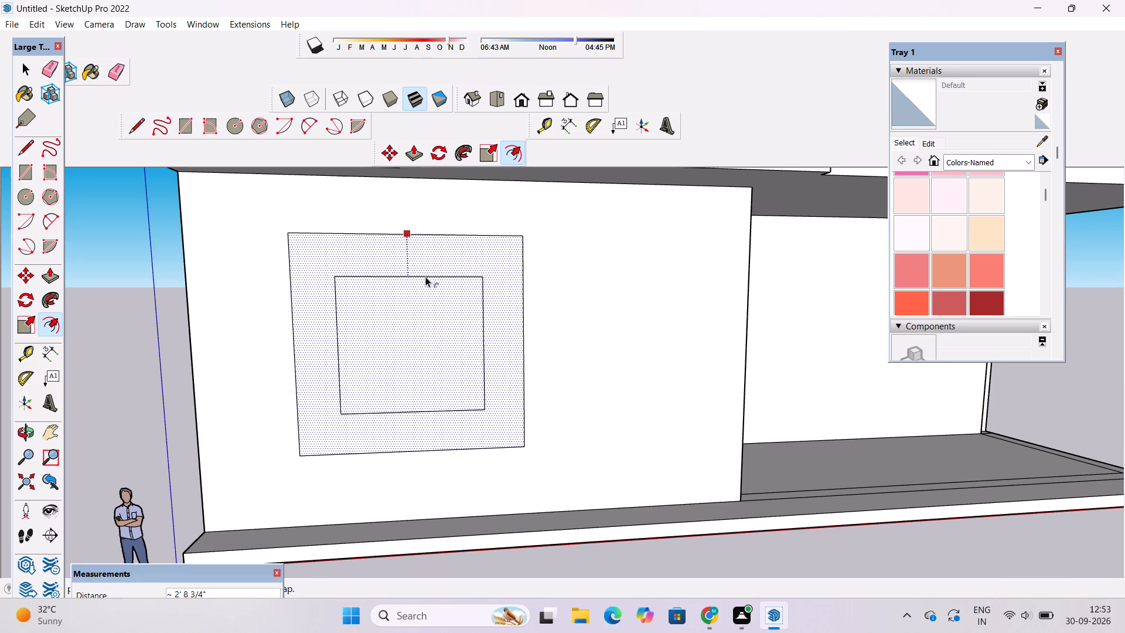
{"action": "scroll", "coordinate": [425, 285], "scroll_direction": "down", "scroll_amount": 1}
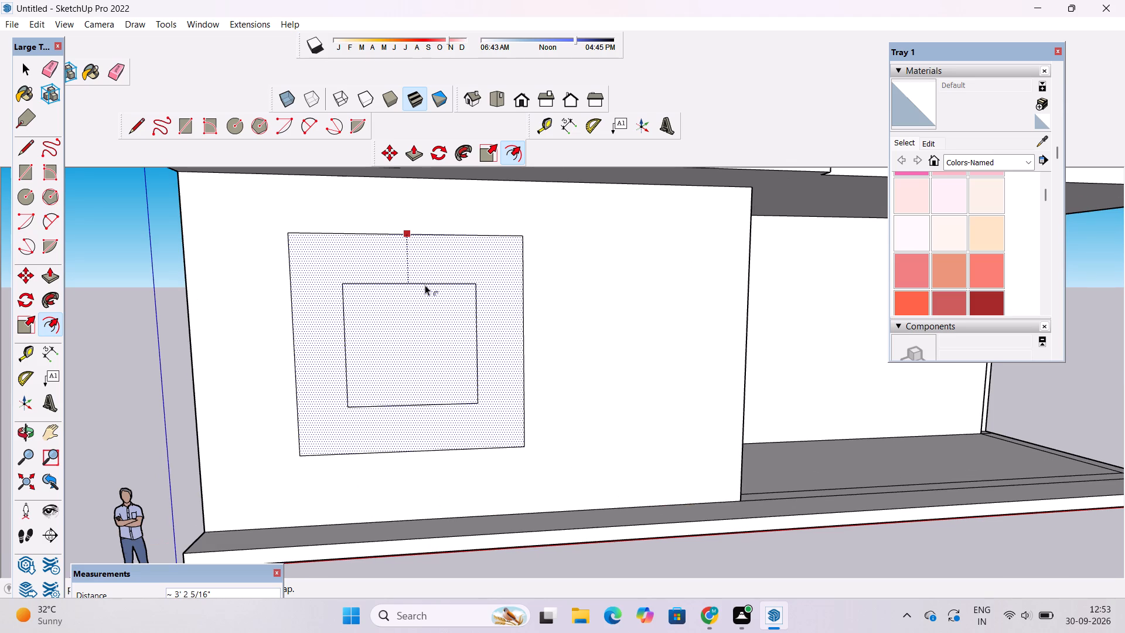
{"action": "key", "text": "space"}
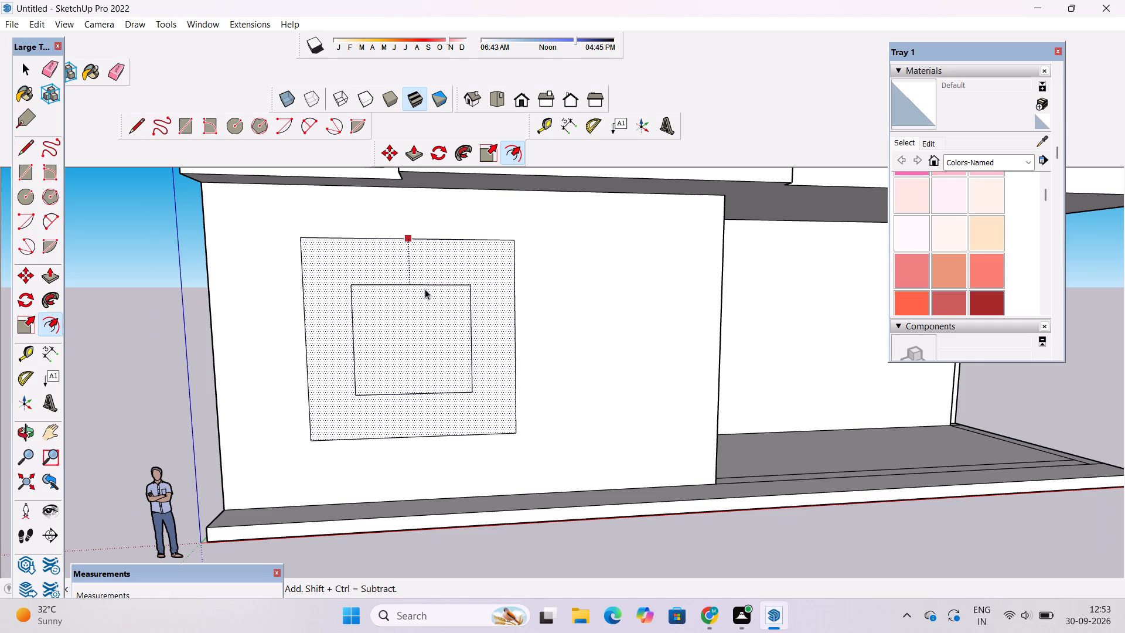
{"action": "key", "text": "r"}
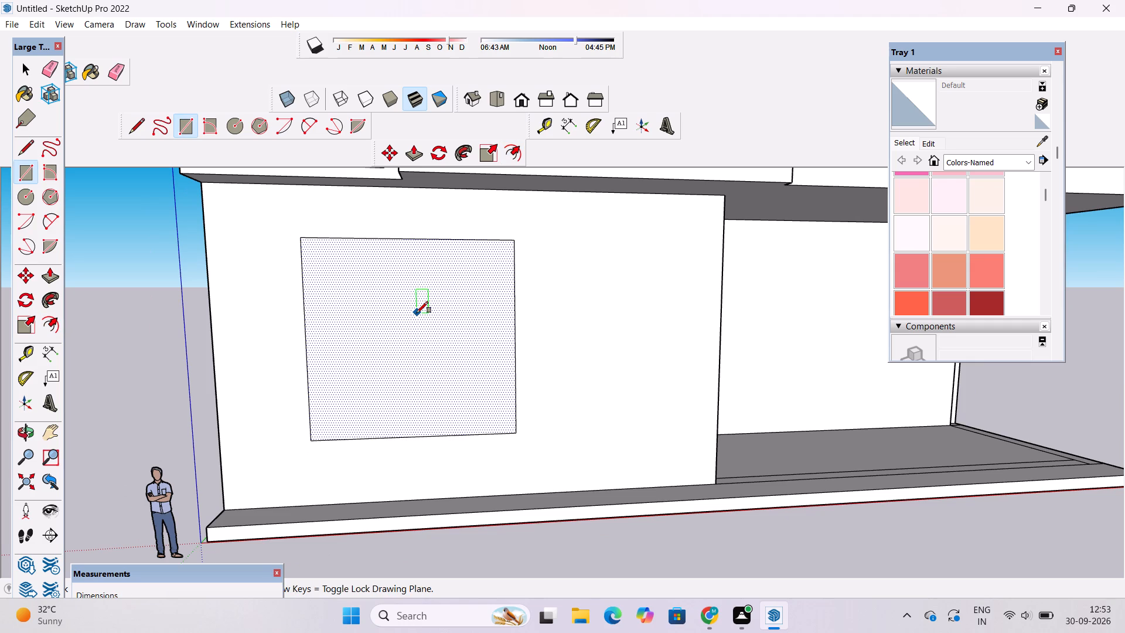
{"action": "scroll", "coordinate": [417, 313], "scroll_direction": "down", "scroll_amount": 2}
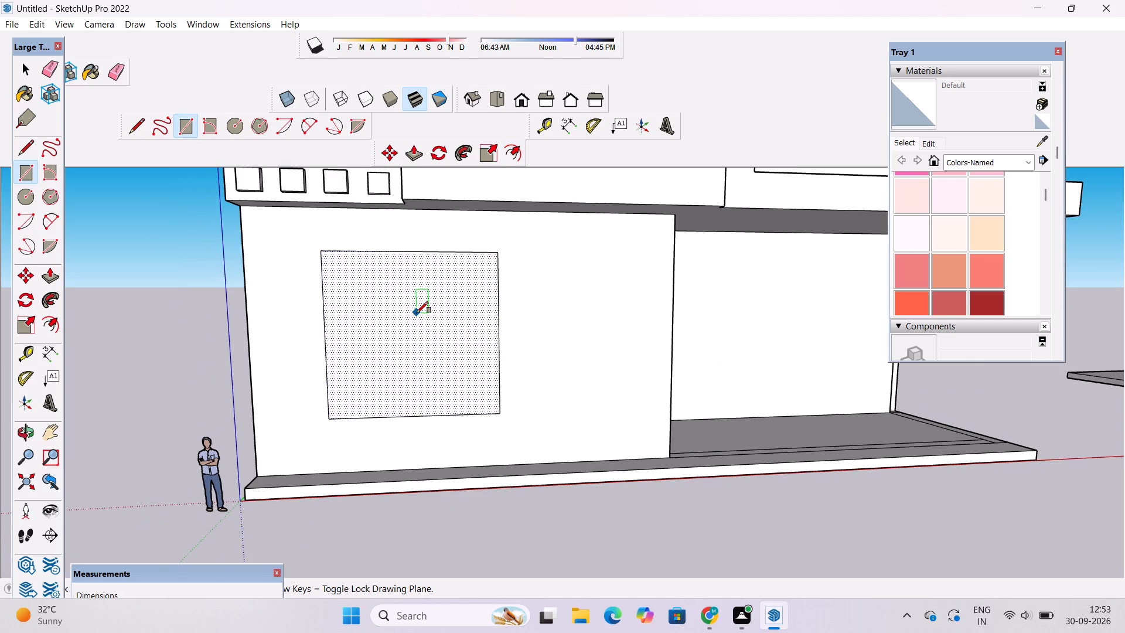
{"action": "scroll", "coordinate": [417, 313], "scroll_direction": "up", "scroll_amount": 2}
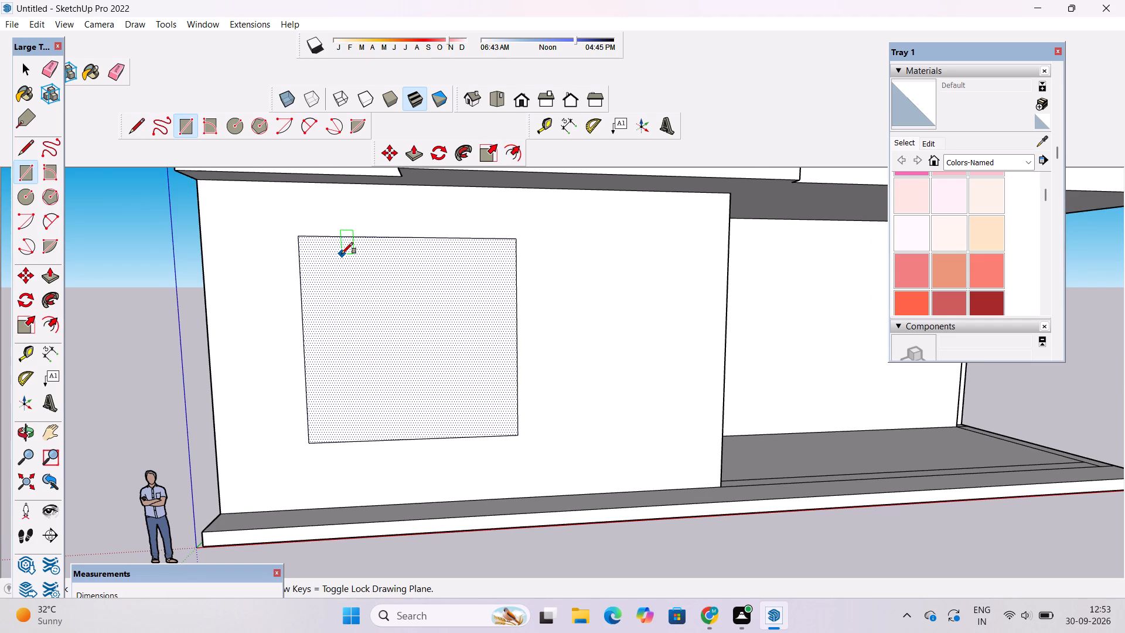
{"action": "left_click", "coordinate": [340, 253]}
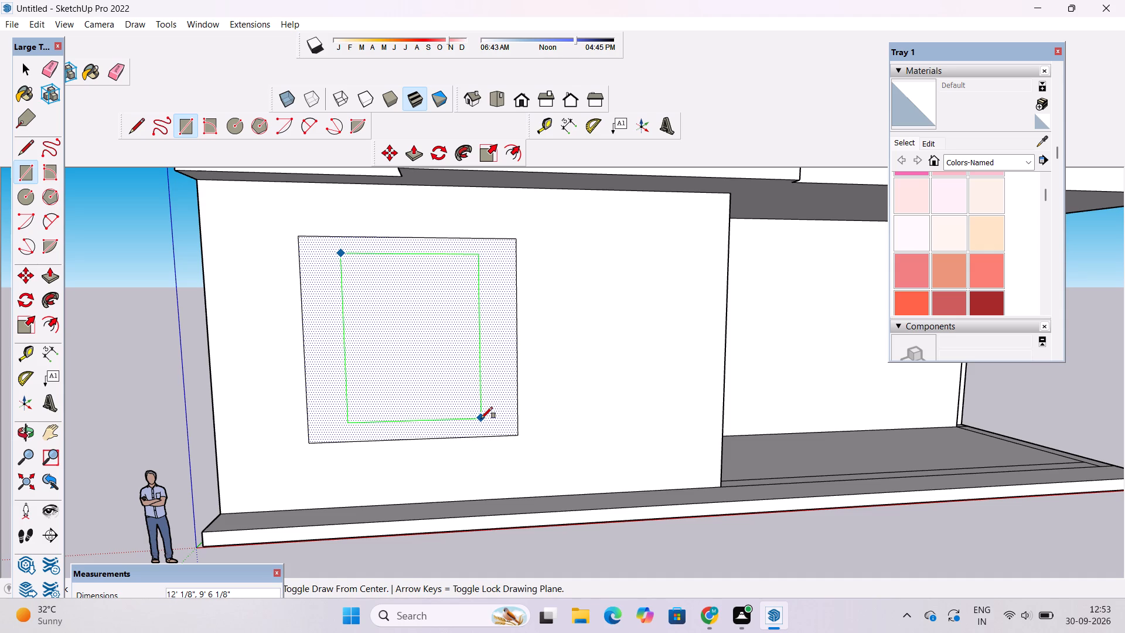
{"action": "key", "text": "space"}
Draw a smaller rectangle about 8' 5" wide and 11' 1" high inside the ground-floor wall rectangle, leaving a border all round.
{"action": "key", "text": "r"}
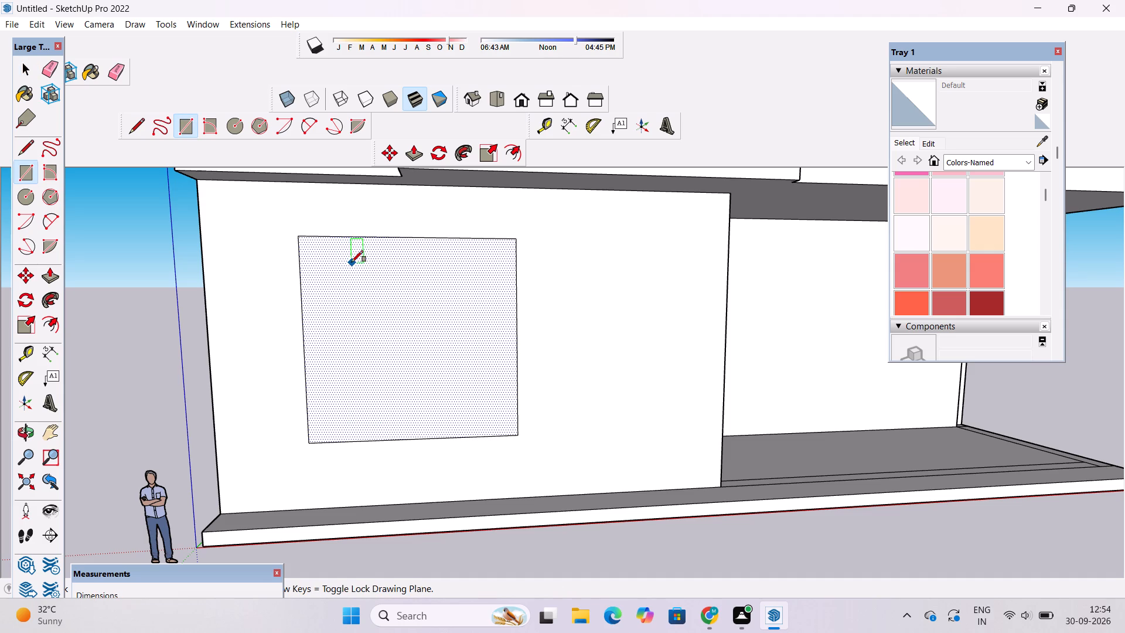
{"action": "left_click", "coordinate": [352, 261]}
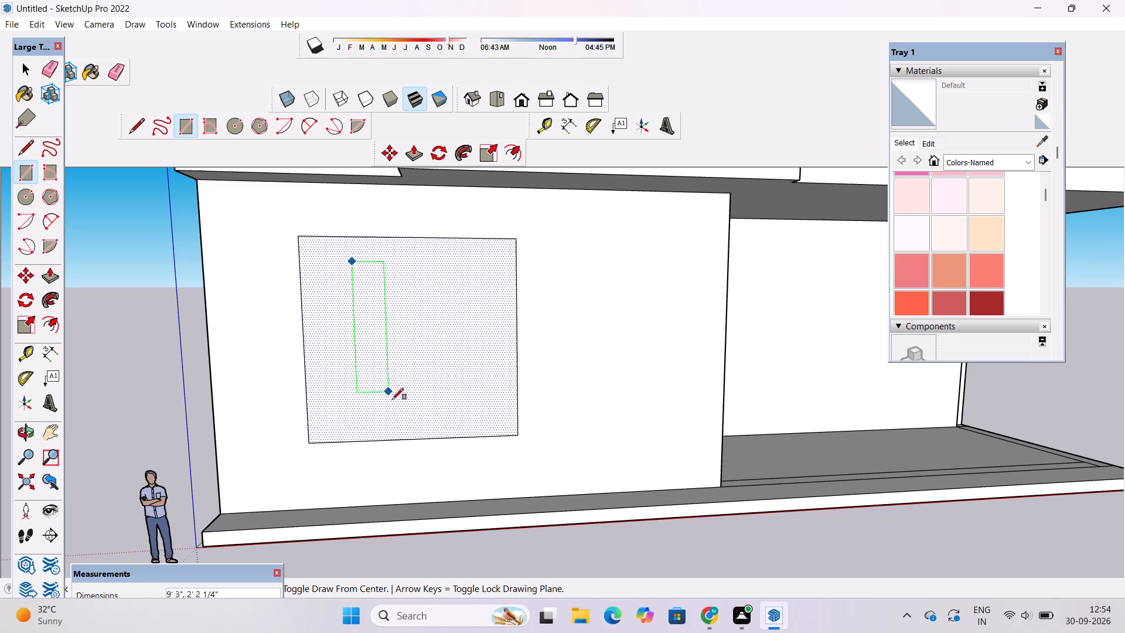
{"action": "left_click", "coordinate": [476, 414]}
{"action": "key", "text": "space"}
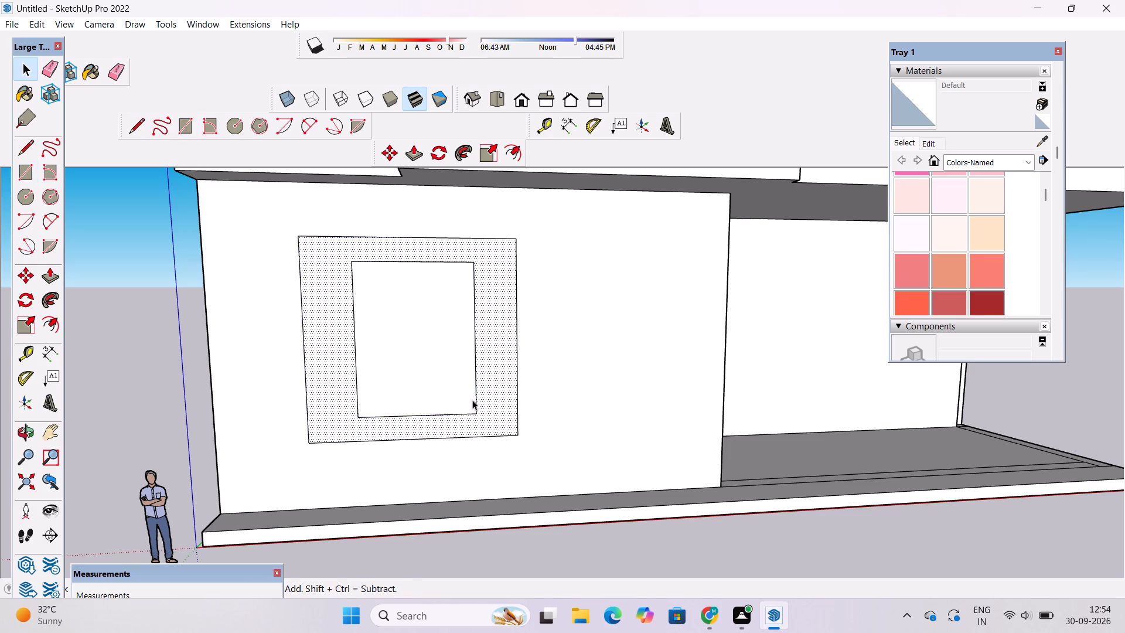
Offset the outline of the inner window rectangle on the ground-floor wall inward by about 3 15/16" to form a thin frame.
{"action": "left_click", "coordinate": [104, 370]}
{"action": "scroll", "coordinate": [272, 376], "scroll_direction": "up", "scroll_amount": 2}
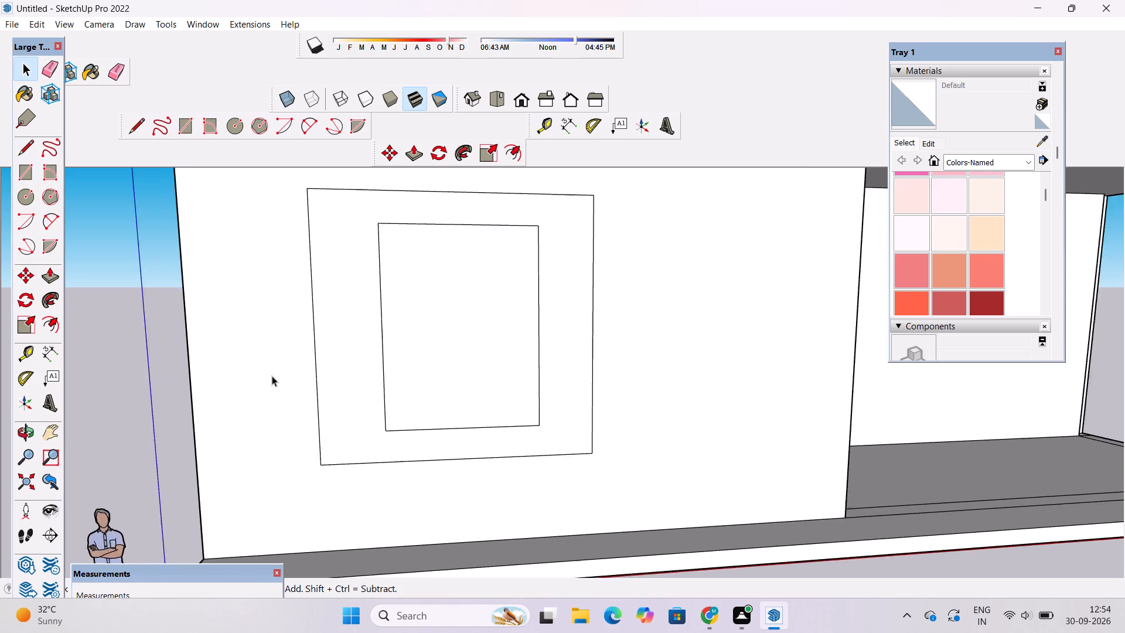
{"action": "scroll", "coordinate": [272, 376], "scroll_direction": "up", "scroll_amount": 2}
{"action": "key", "text": "o"}
{"action": "scroll", "coordinate": [267, 370], "scroll_direction": "down", "scroll_amount": 6}
{"action": "left_click_drag", "start_coordinate": [326, 383], "coordinate": [233, 382], "text": "shift"}
{"action": "left_click_drag", "start_coordinate": [233, 387], "coordinate": [244, 392]}
{"action": "scroll", "coordinate": [248, 377], "scroll_direction": "up", "scroll_amount": 3}
{"action": "left_click", "coordinate": [255, 370], "text": "shift"}
{"action": "left_click_drag", "start_coordinate": [275, 375], "coordinate": [259, 352]}
{"action": "left_click_drag", "start_coordinate": [263, 358], "coordinate": [289, 384]}
{"action": "left_click", "coordinate": [296, 369]}
{"action": "key", "text": "o"}
{"action": "key", "text": "f"}
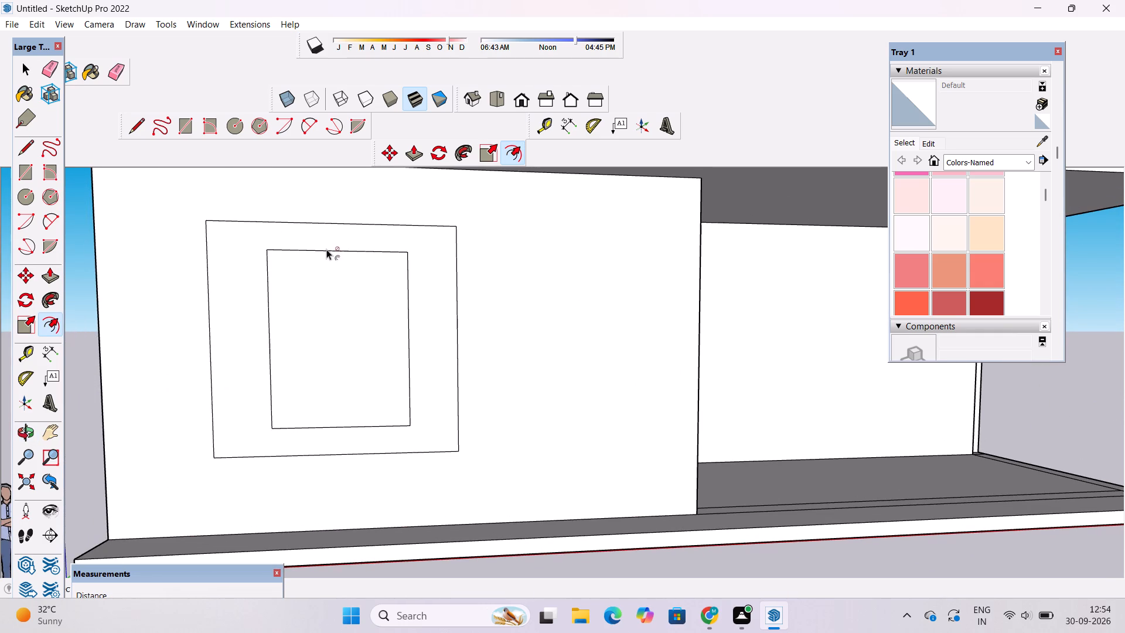
{"action": "left_click", "coordinate": [320, 256]}
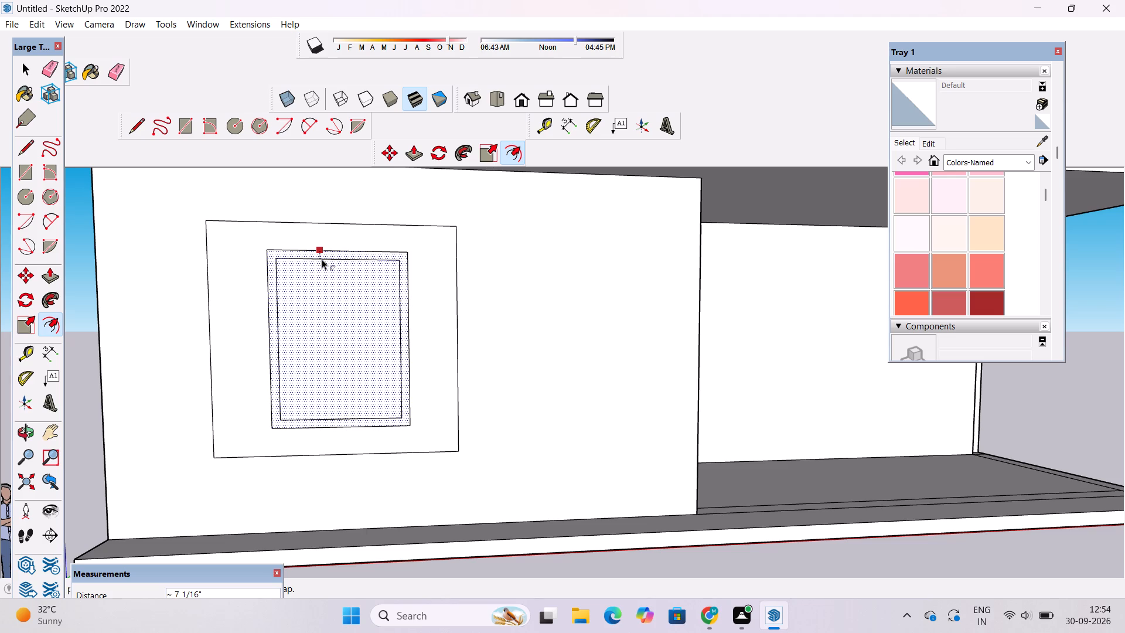
{"action": "scroll", "coordinate": [322, 259], "scroll_direction": "up", "scroll_amount": 3}
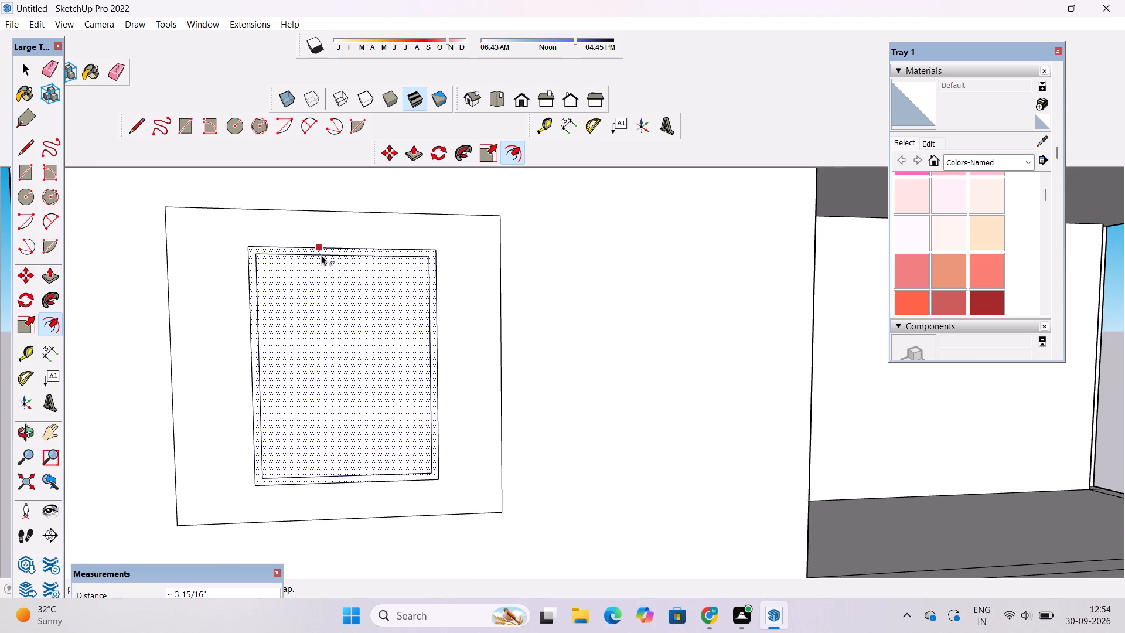
{"action": "left_click", "coordinate": [321, 255]}
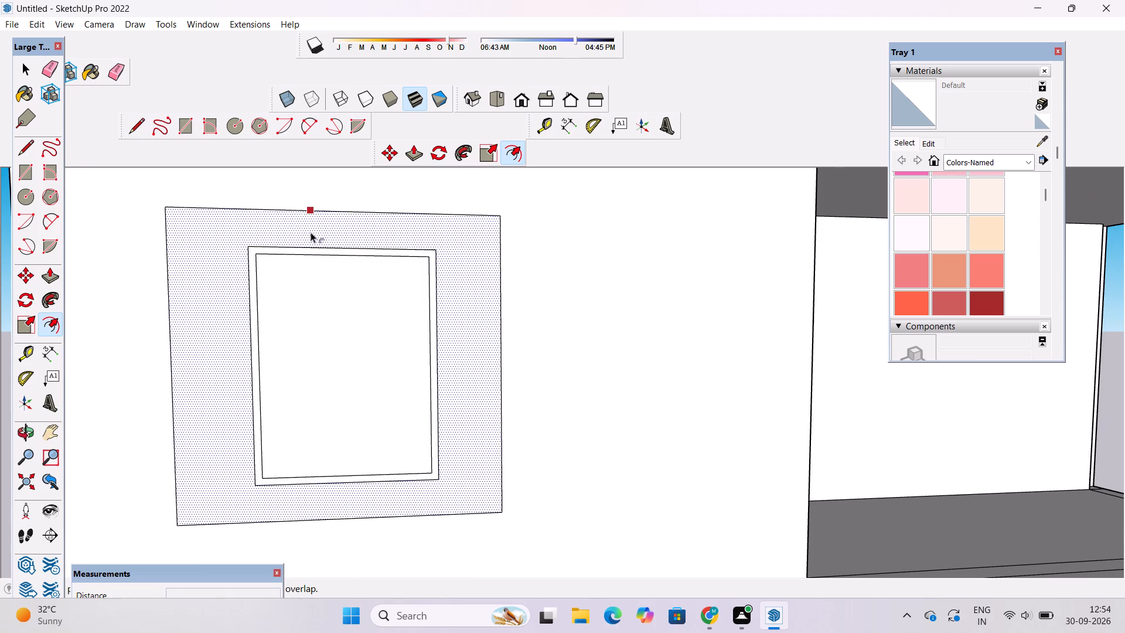
Draw a narrow vertical rectangle about 3 7/16" wide and 10' 5 3/16" high down the middle of the window opening.
{"action": "key", "text": "r"}
{"action": "scroll", "coordinate": [295, 249], "scroll_direction": "down", "scroll_amount": 8}
{"action": "scroll", "coordinate": [321, 300], "scroll_direction": "up", "scroll_amount": 4}
{"action": "scroll", "coordinate": [322, 362], "scroll_direction": "up", "scroll_amount": 2}
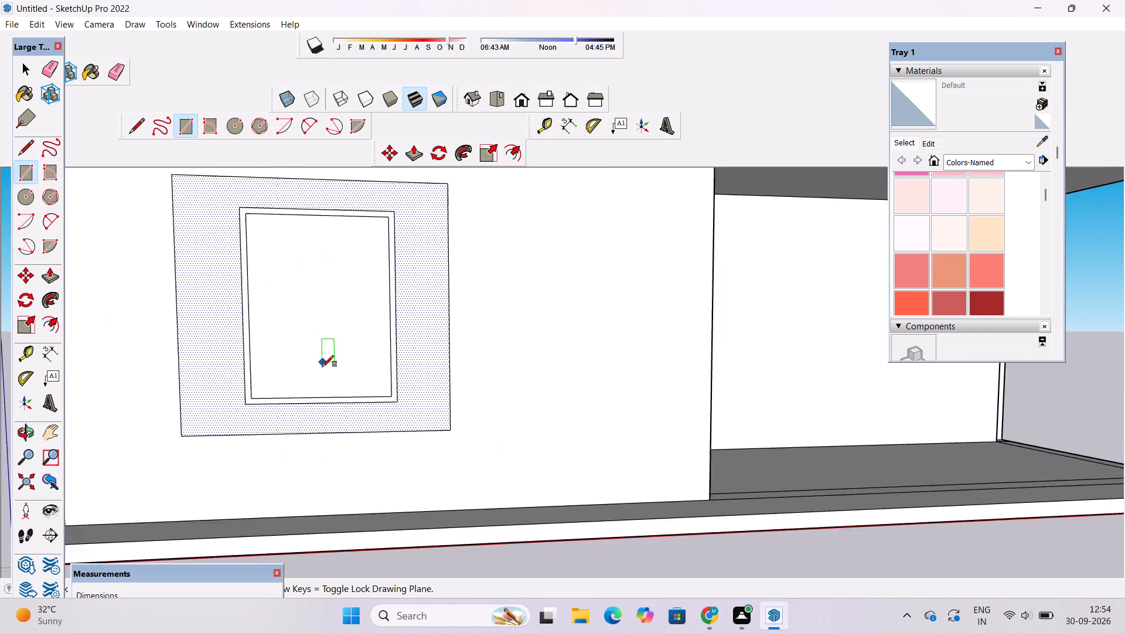
{"action": "scroll", "coordinate": [322, 367], "scroll_direction": "up", "scroll_amount": 2}
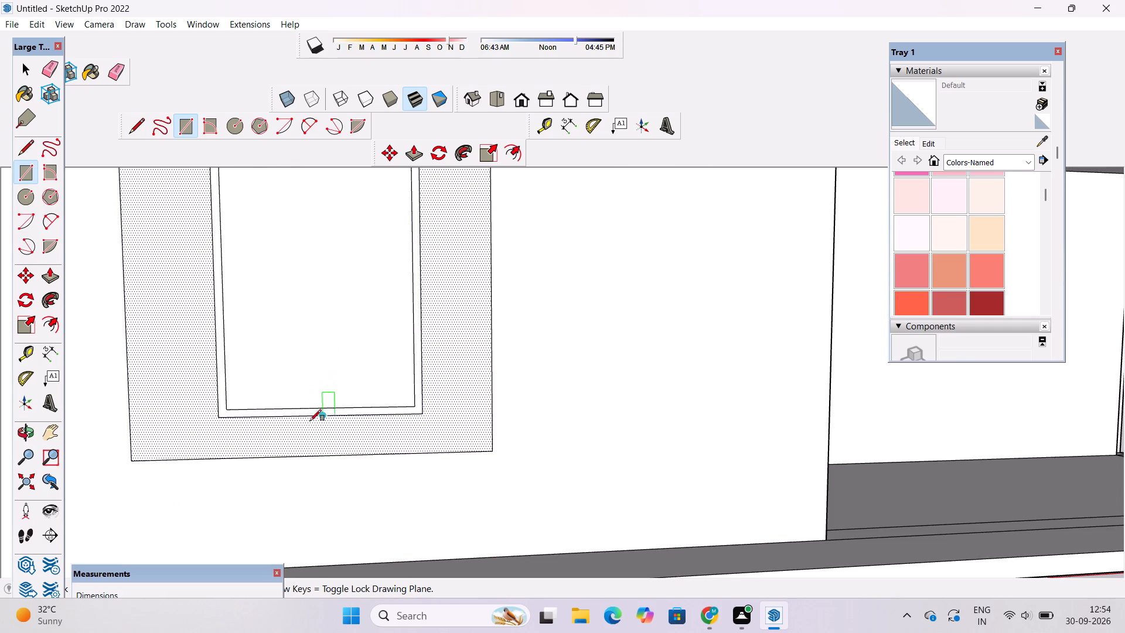
{"action": "scroll", "coordinate": [304, 433], "scroll_direction": "up", "scroll_amount": 10}
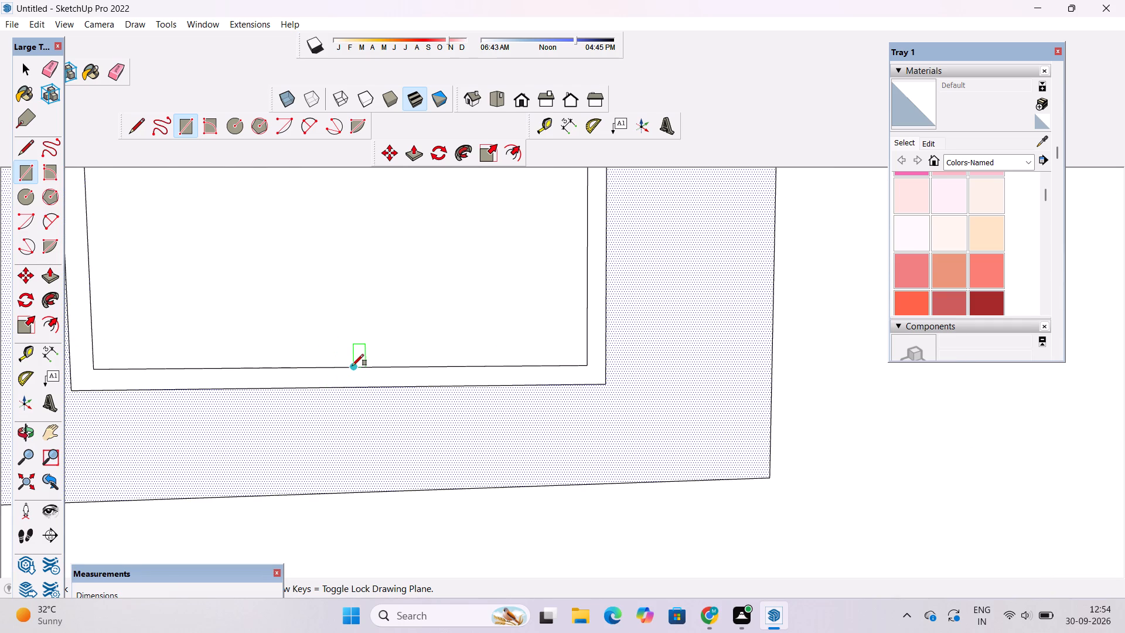
{"action": "left_click", "coordinate": [344, 367]}
{"action": "scroll", "coordinate": [344, 367], "scroll_direction": "down", "scroll_amount": 20}
{"action": "scroll", "coordinate": [340, 272], "scroll_direction": "up", "scroll_amount": 2}
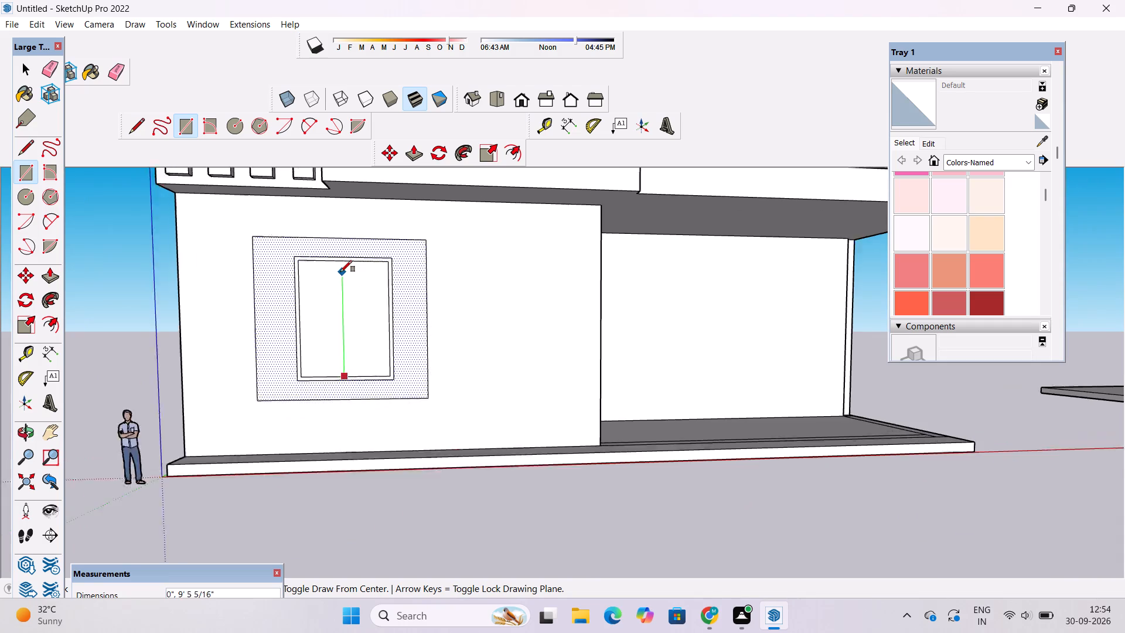
{"action": "scroll", "coordinate": [340, 272], "scroll_direction": "up", "scroll_amount": 9}
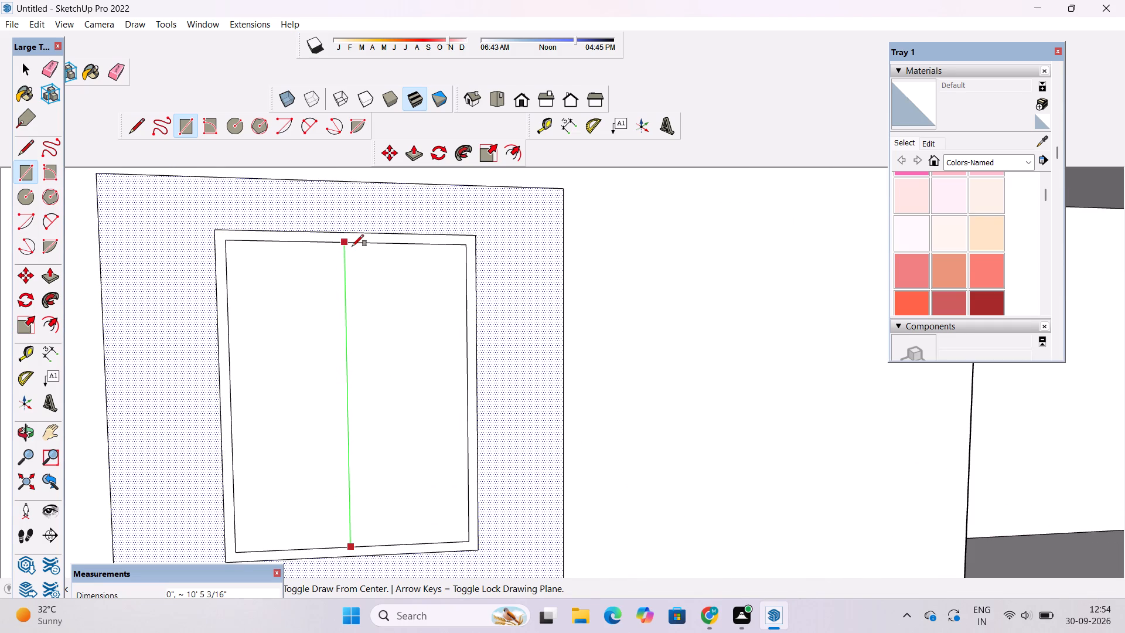
{"action": "scroll", "coordinate": [357, 246], "scroll_direction": "up", "scroll_amount": 3}
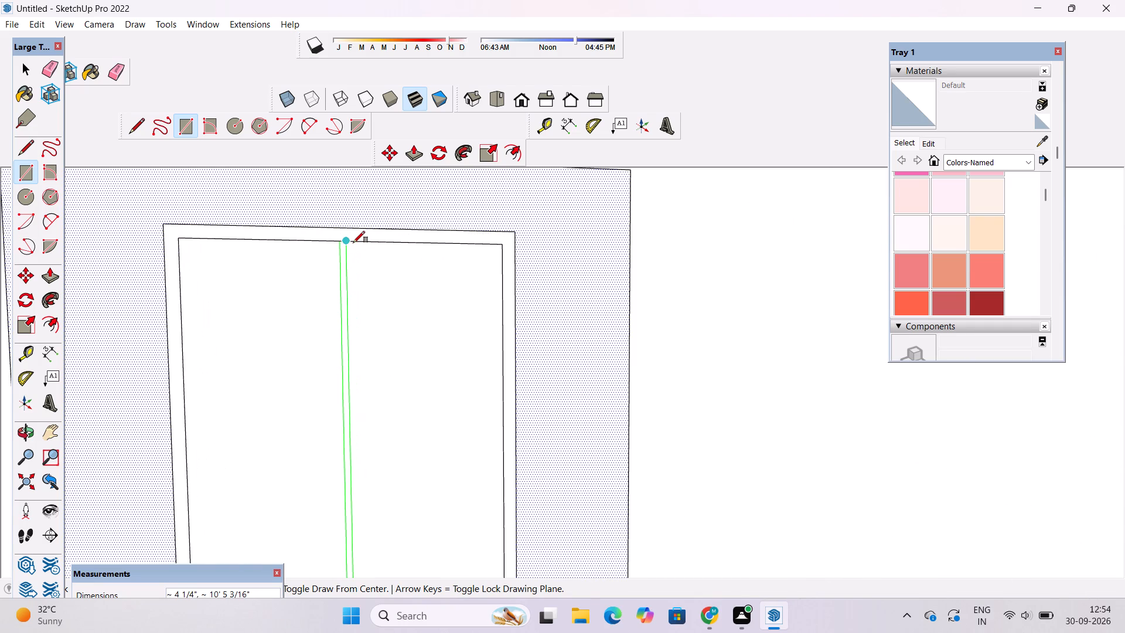
{"action": "scroll", "coordinate": [353, 243], "scroll_direction": "up", "scroll_amount": 11}
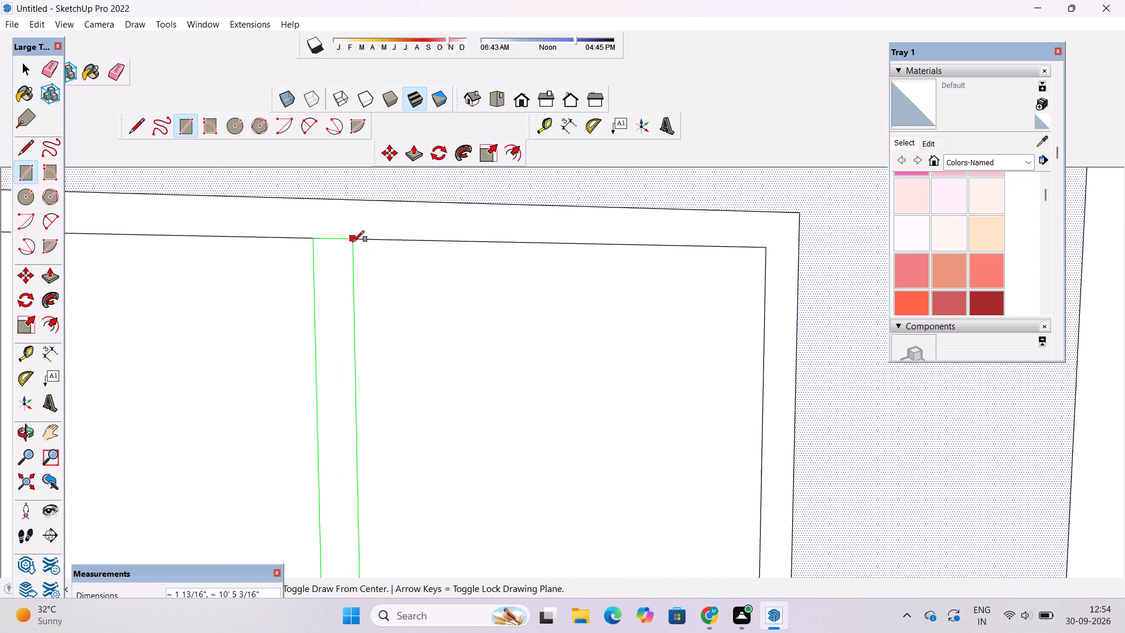
{"action": "scroll", "coordinate": [353, 241], "scroll_direction": "up", "scroll_amount": 11}
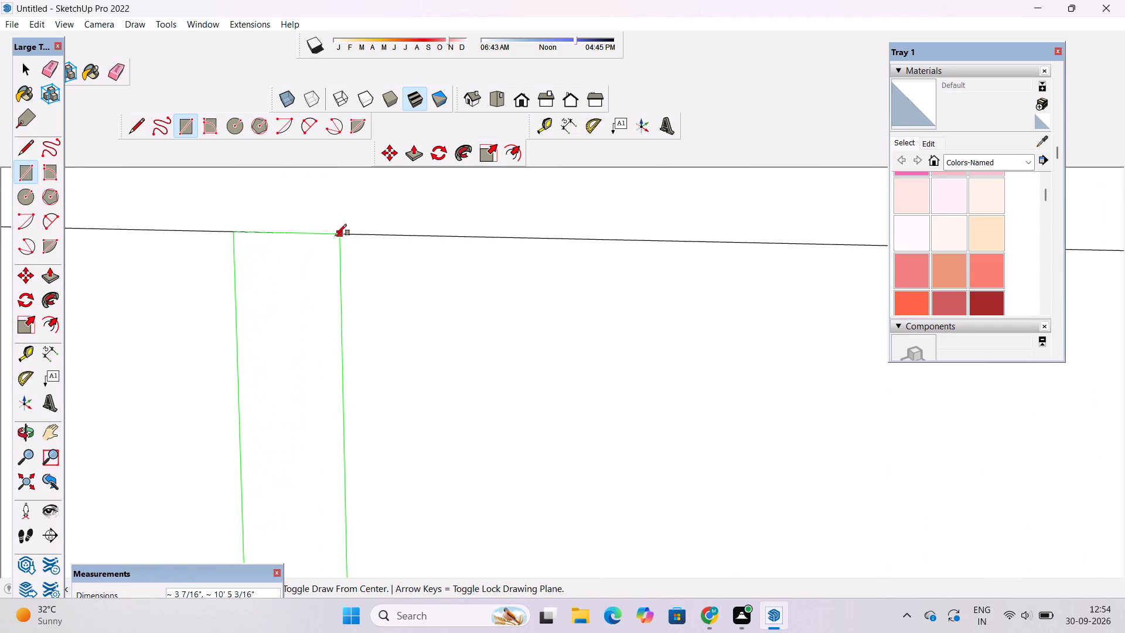
{"action": "left_click", "coordinate": [335, 236]}
Draw a narrow horizontal rectangle about 4 1/4" high and 7' 9 9/16" wide across the window's mid-height, crossing the vertical bar.
{"action": "scroll", "coordinate": [335, 236], "scroll_direction": "down", "scroll_amount": 20}
{"action": "scroll", "coordinate": [335, 236], "scroll_direction": "down", "scroll_amount": 1}
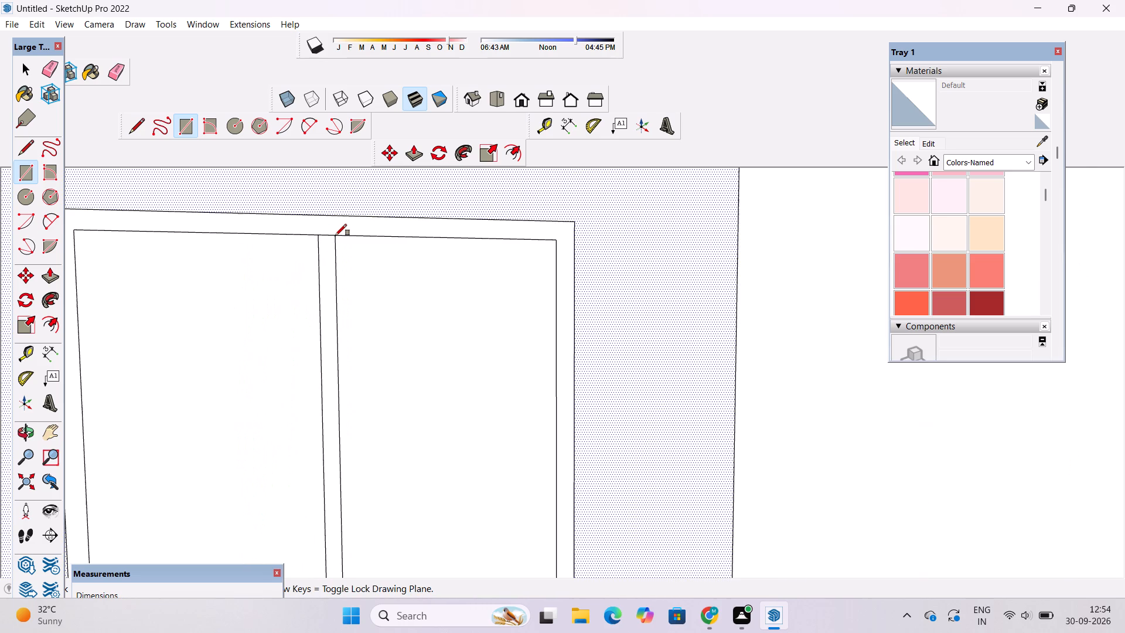
{"action": "scroll", "coordinate": [335, 236], "scroll_direction": "down", "scroll_amount": 13}
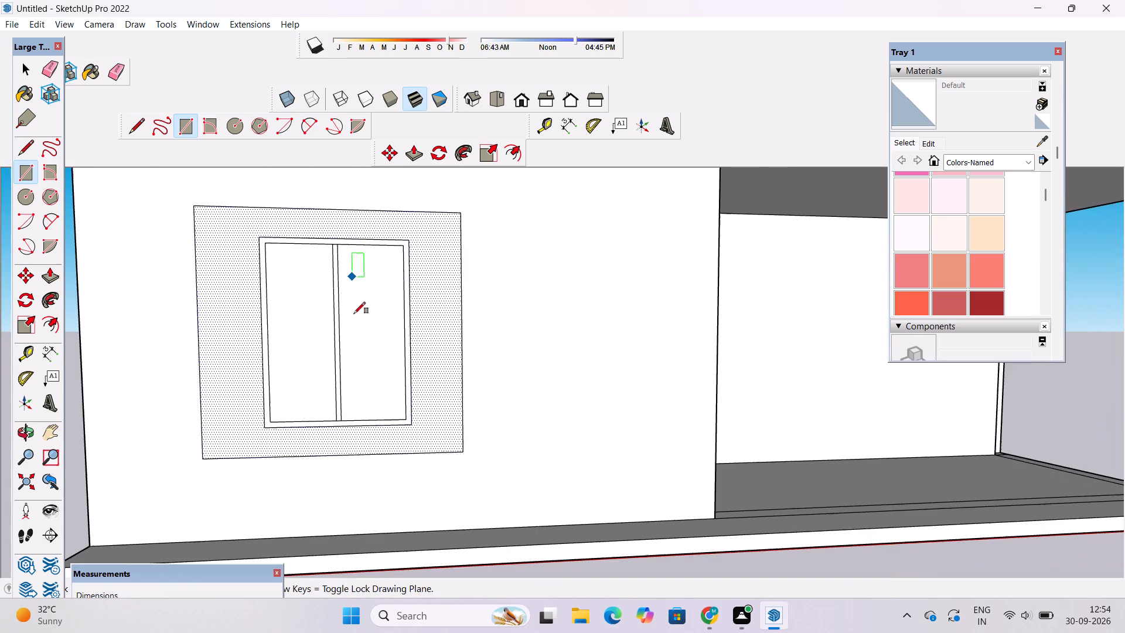
{"action": "scroll", "coordinate": [353, 331], "scroll_direction": "up", "scroll_amount": 8}
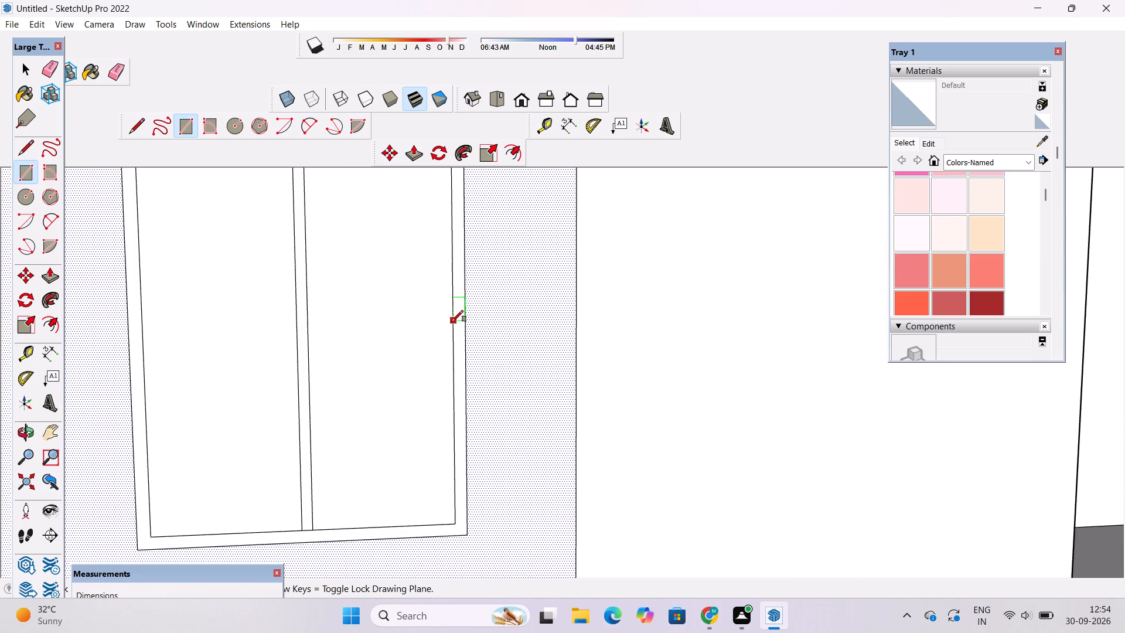
{"action": "scroll", "coordinate": [452, 331], "scroll_direction": "up", "scroll_amount": 4}
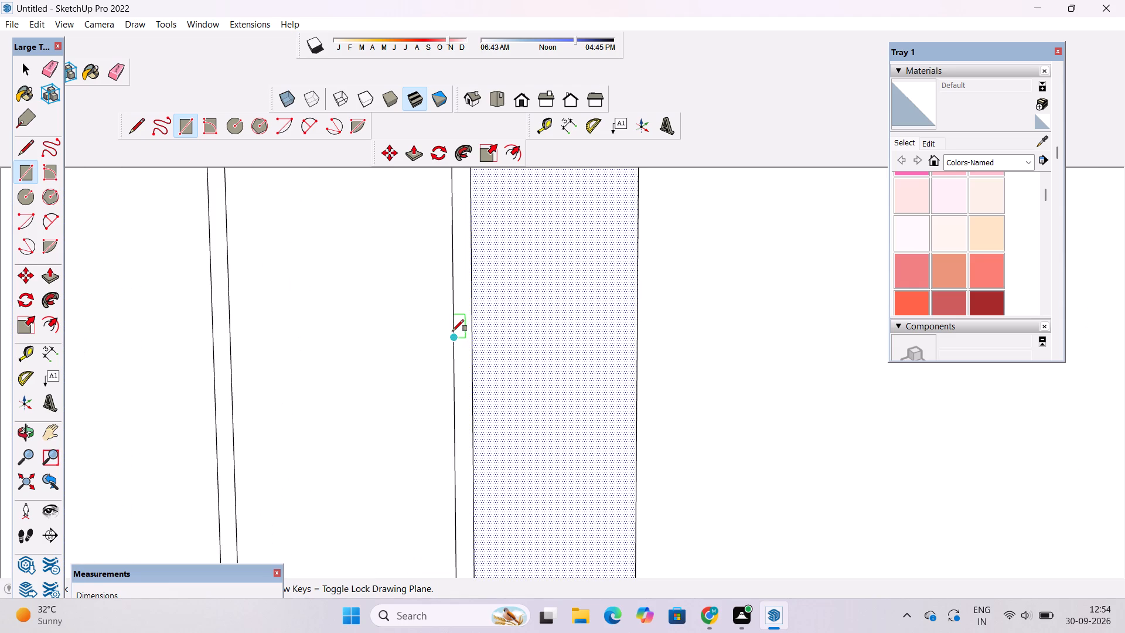
{"action": "scroll", "coordinate": [452, 331], "scroll_direction": "up", "scroll_amount": 4}
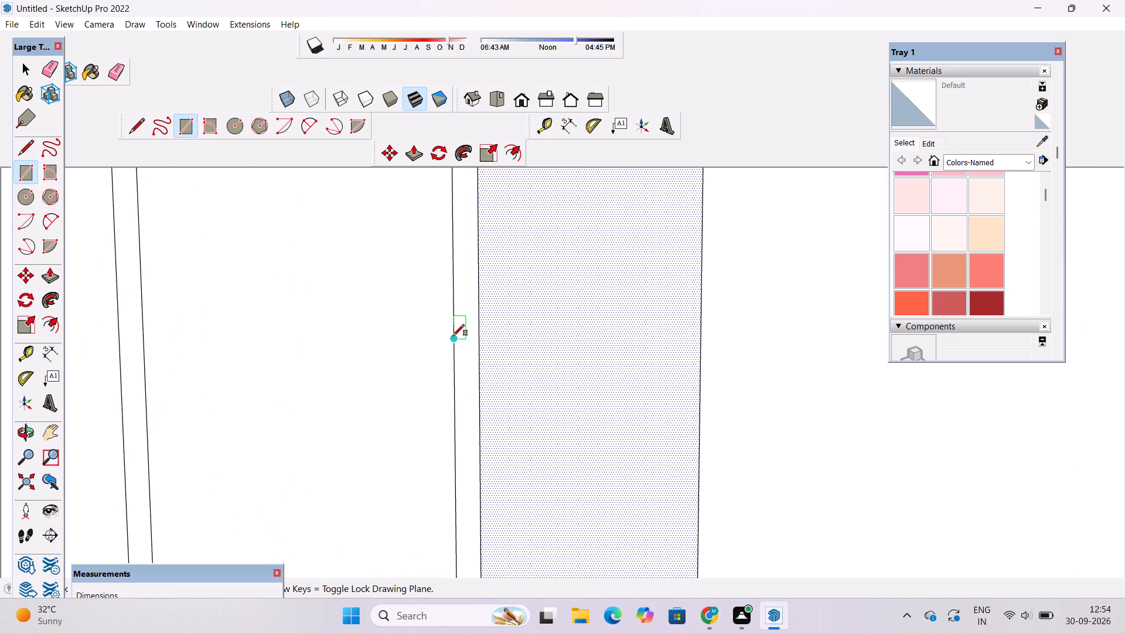
{"action": "left_click", "coordinate": [454, 330]}
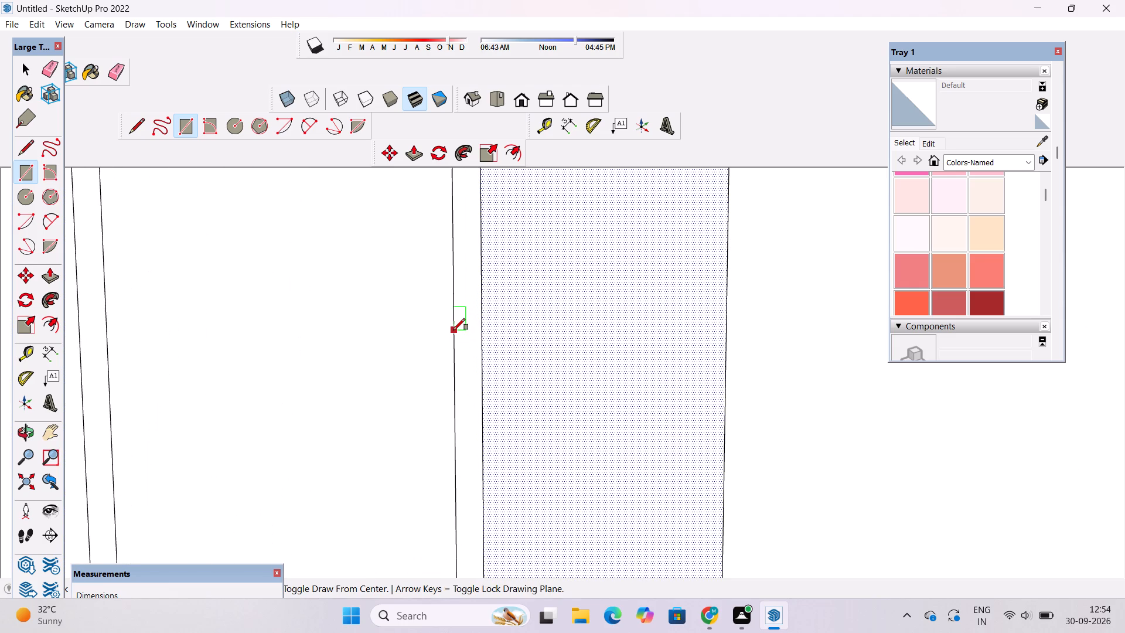
{"action": "scroll", "coordinate": [449, 329], "scroll_direction": "down", "scroll_amount": 17}
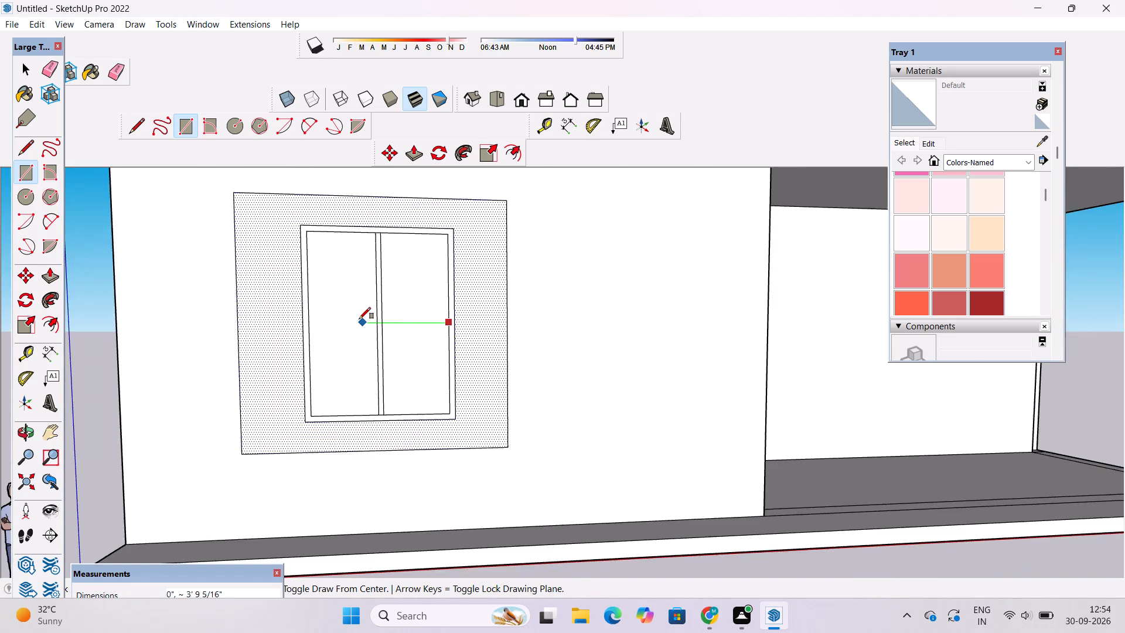
{"action": "scroll", "coordinate": [357, 319], "scroll_direction": "up", "scroll_amount": 5}
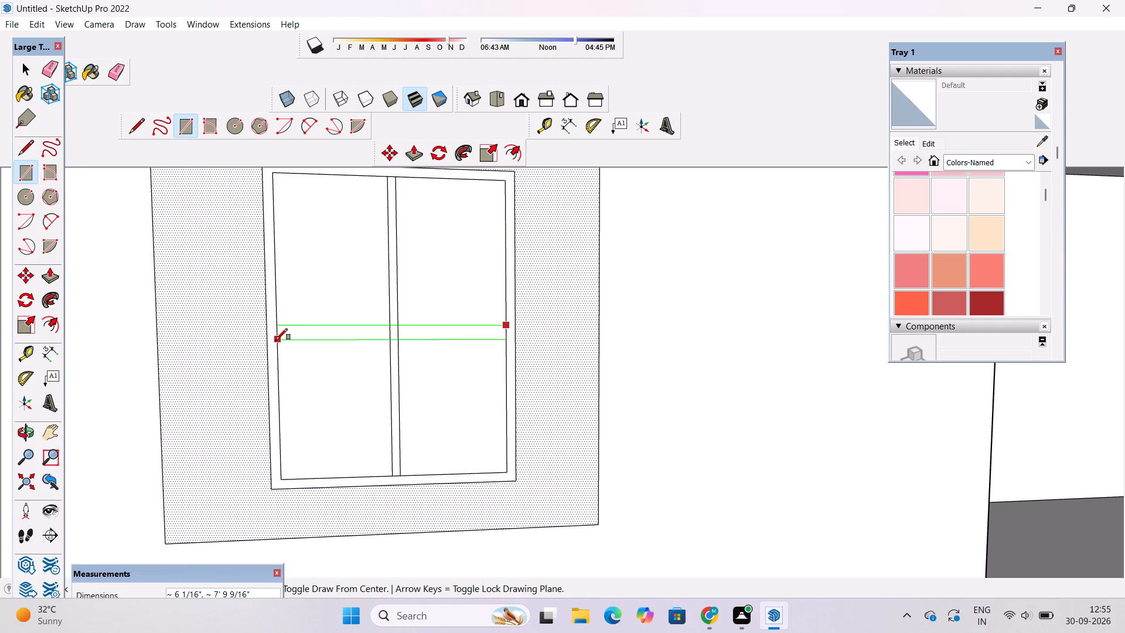
{"action": "scroll", "coordinate": [276, 340], "scroll_direction": "up", "scroll_amount": 3}
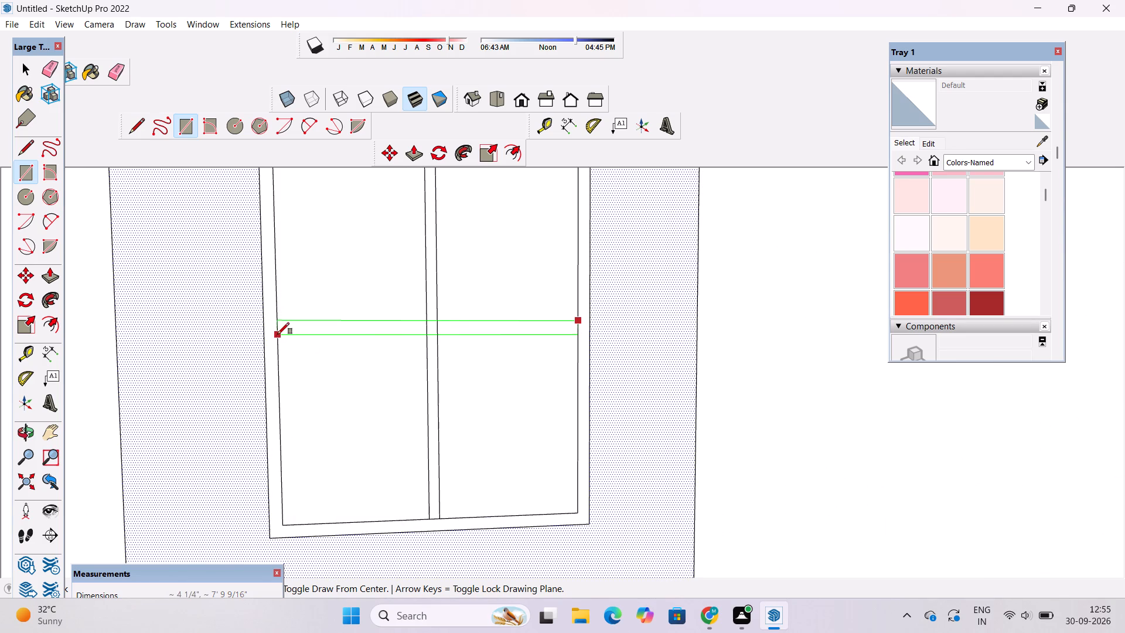
{"action": "left_click", "coordinate": [278, 333]}
{"action": "key", "text": "space"}
Push/Pull the wide border around the window 6" outward from the ground-floor front wall.
{"action": "key", "text": "o"}
{"action": "scroll", "coordinate": [283, 335], "scroll_direction": "down", "scroll_amount": 10}
{"action": "left_click_drag", "start_coordinate": [288, 343], "coordinate": [318, 372]}
{"action": "scroll", "coordinate": [342, 370], "scroll_direction": "up", "scroll_amount": 2}
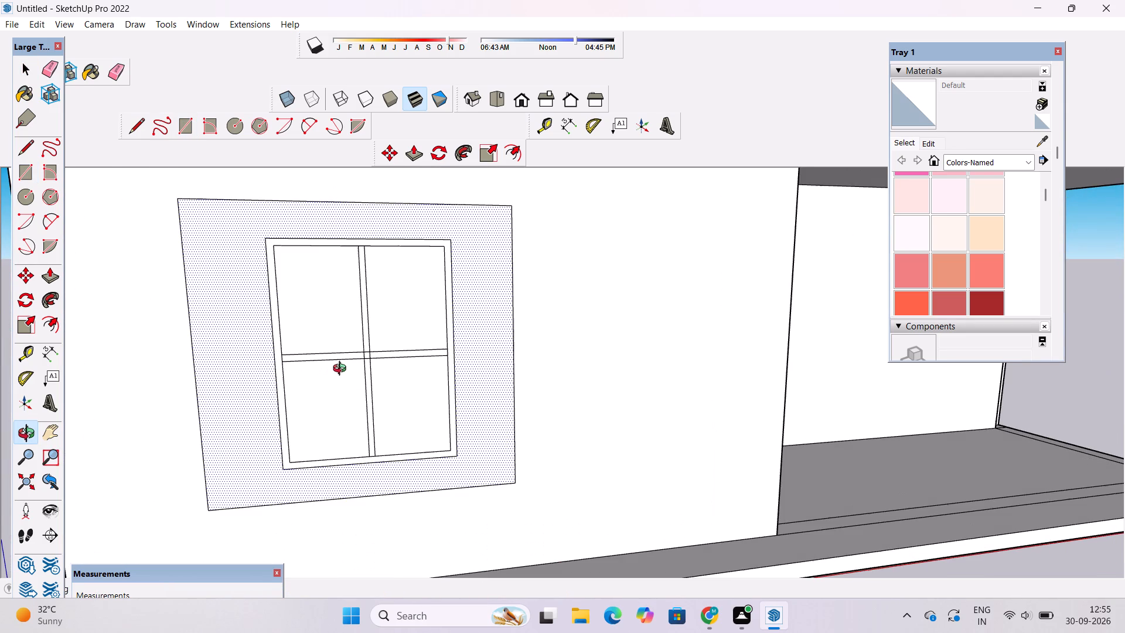
{"action": "left_click_drag", "start_coordinate": [342, 370], "coordinate": [348, 377], "text": "shift"}
{"action": "left_click_drag", "start_coordinate": [348, 377], "coordinate": [345, 370]}
{"action": "left_click_drag", "start_coordinate": [345, 370], "coordinate": [355, 369], "text": "shift"}
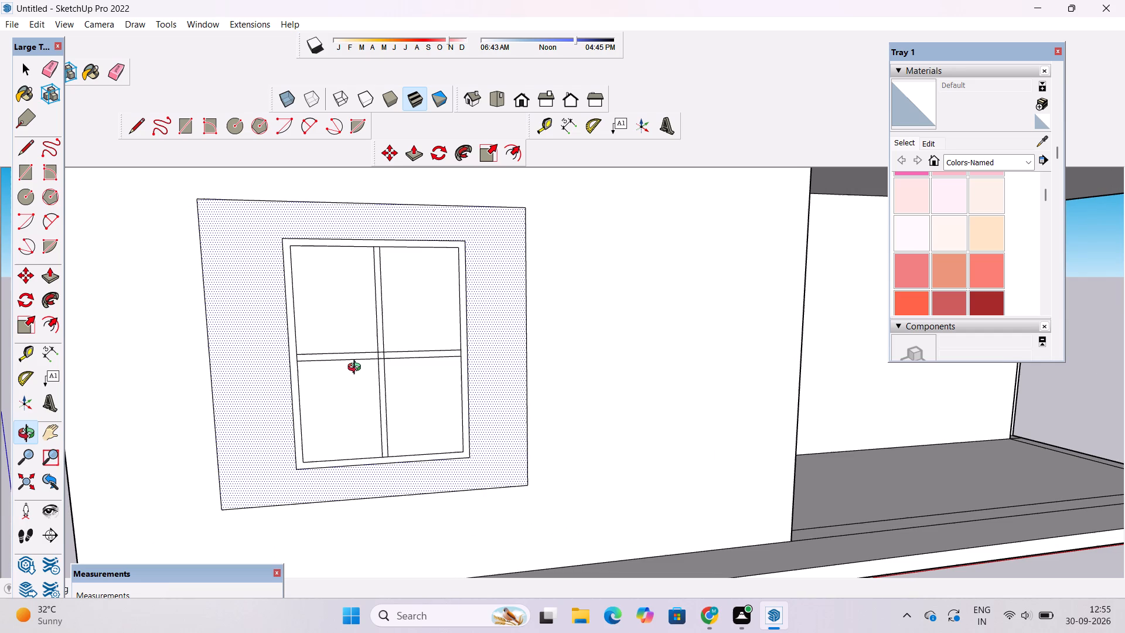
{"action": "scroll", "coordinate": [357, 369], "scroll_direction": "down", "scroll_amount": 3}
{"action": "left_click_drag", "start_coordinate": [357, 368], "coordinate": [366, 399], "text": "shift"}
{"action": "scroll", "coordinate": [359, 365], "scroll_direction": "up", "scroll_amount": 2}
{"action": "left_click_drag", "start_coordinate": [359, 360], "coordinate": [361, 372], "text": "shift"}
{"action": "left_click_drag", "start_coordinate": [361, 373], "coordinate": [437, 375]}
{"action": "left_click_drag", "start_coordinate": [436, 384], "coordinate": [414, 346]}
{"action": "left_click_drag", "start_coordinate": [414, 346], "coordinate": [414, 353]}
{"action": "left_click_drag", "start_coordinate": [414, 353], "coordinate": [398, 356]}
{"action": "key", "text": "p"}
{"action": "left_click", "coordinate": [478, 253]}
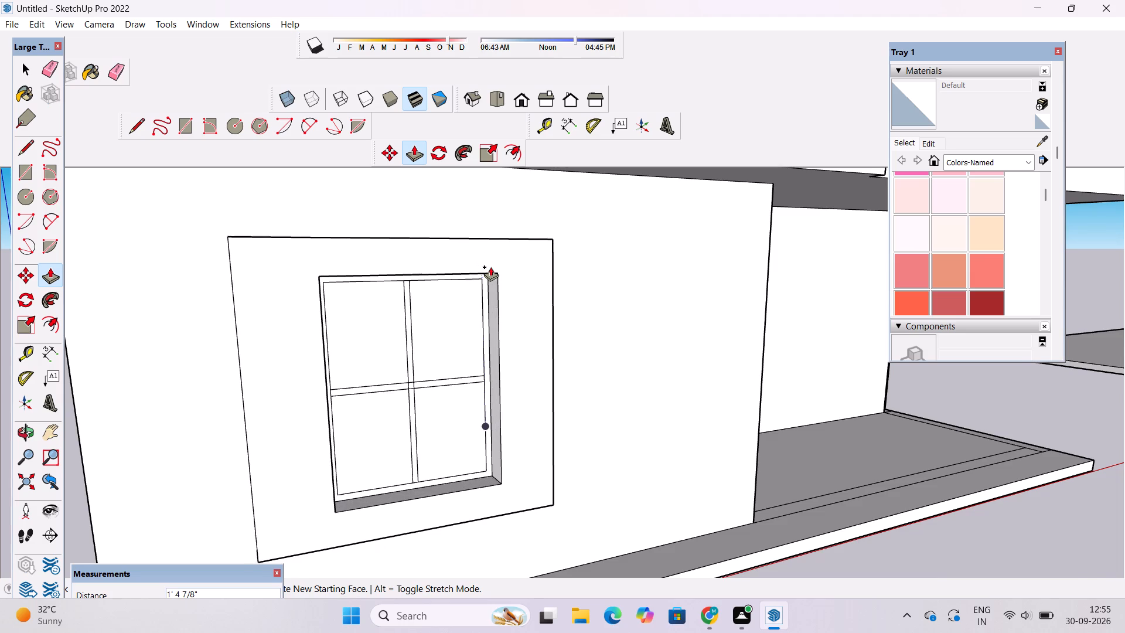
{"action": "scroll", "coordinate": [490, 267], "scroll_direction": "up", "scroll_amount": 4}
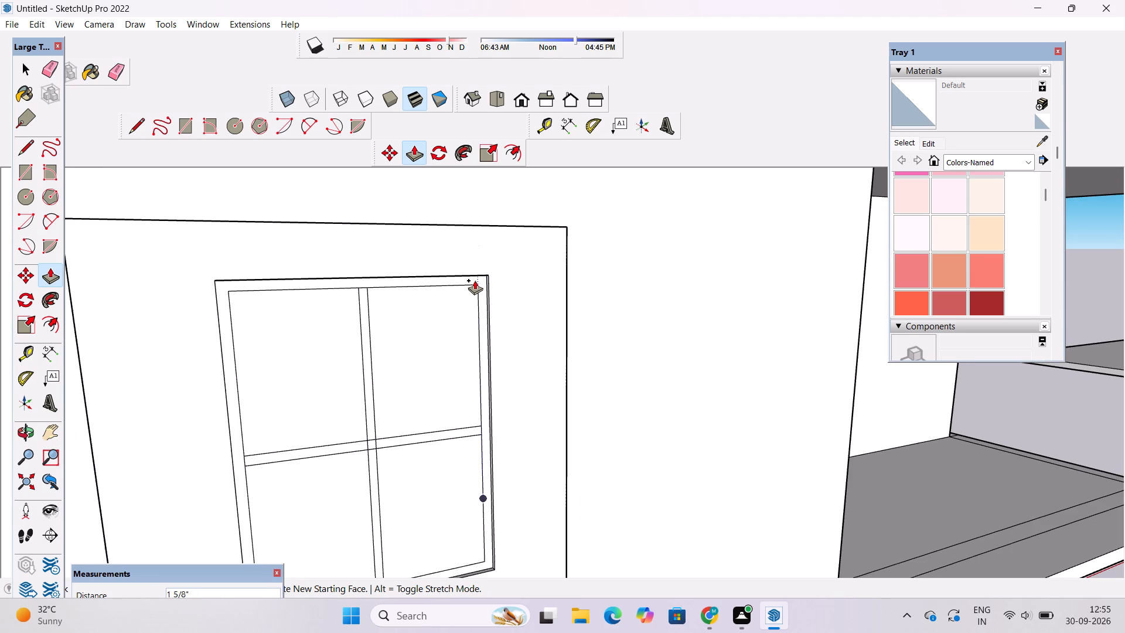
{"action": "type", "text": "6\""}
{"action": "key", "text": "Return"}
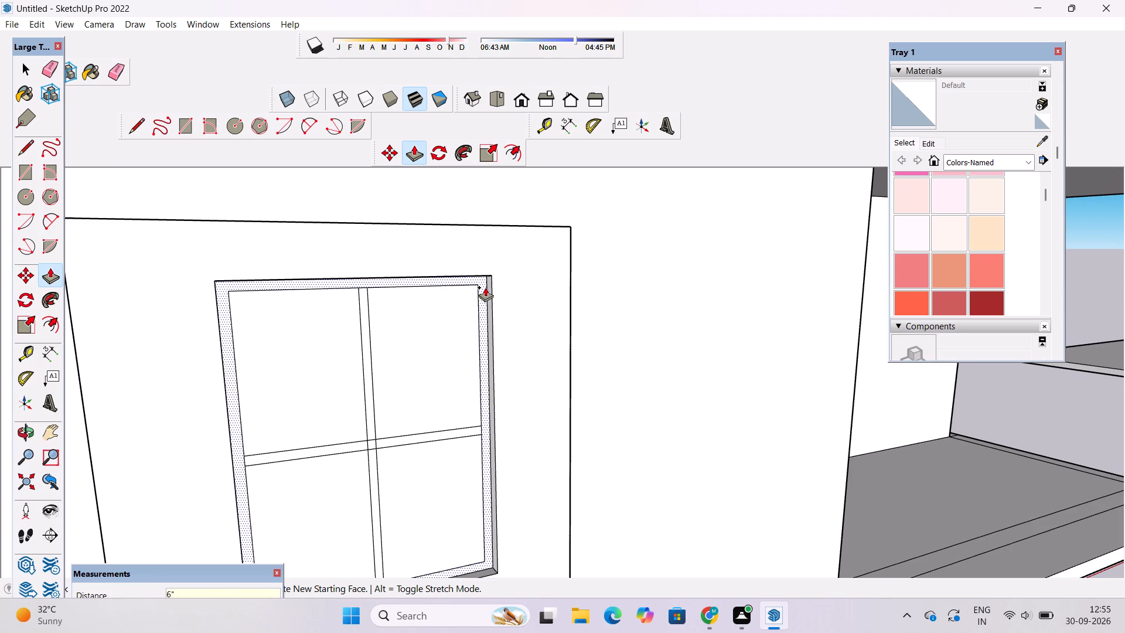
Examine the projecting window surround and the surrounding front wall from several angles.
{"action": "key", "text": "o"}
{"action": "scroll", "coordinate": [485, 287], "scroll_direction": "down", "scroll_amount": 7}
{"action": "left_click_drag", "start_coordinate": [623, 362], "coordinate": [367, 346]}
{"action": "scroll", "coordinate": [361, 347], "scroll_direction": "up", "scroll_amount": 4}
{"action": "left_click_drag", "start_coordinate": [369, 362], "coordinate": [480, 407]}
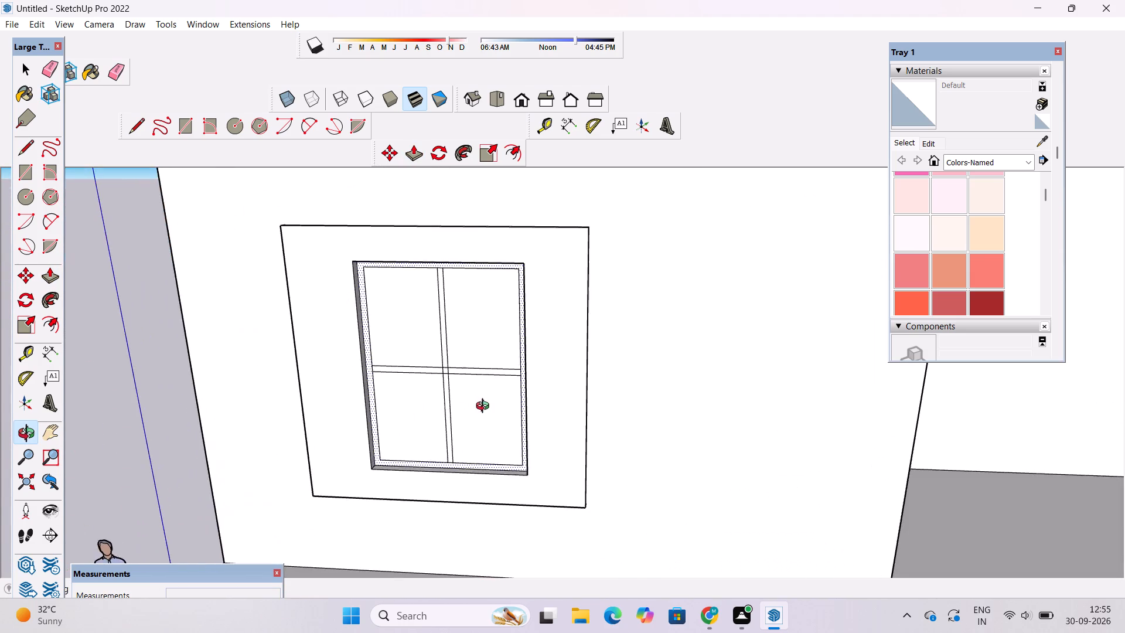
{"action": "scroll", "coordinate": [425, 406], "scroll_direction": "up", "scroll_amount": 3}
{"action": "left_click_drag", "start_coordinate": [423, 401], "coordinate": [394, 345], "text": "shift"}
{"action": "left_click_drag", "start_coordinate": [374, 365], "coordinate": [461, 333]}
{"action": "scroll", "coordinate": [461, 333], "scroll_direction": "down", "scroll_amount": 6}
{"action": "left_click_drag", "start_coordinate": [459, 341], "coordinate": [478, 332], "text": "shift"}
{"action": "key", "text": "space"}
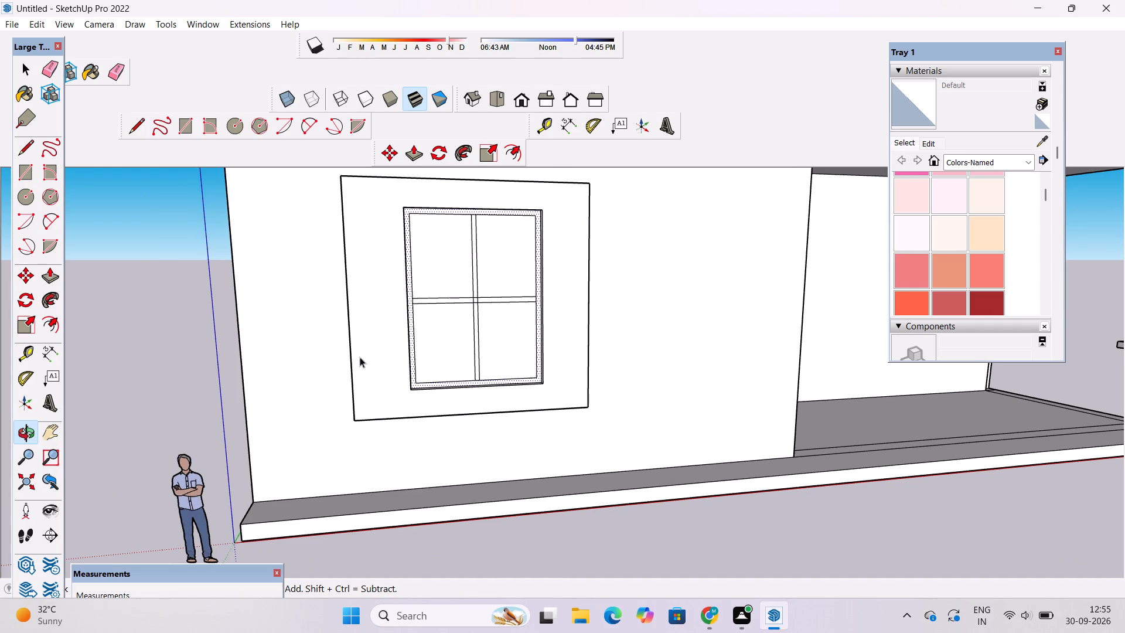
{"action": "left_click", "coordinate": [149, 357]}
{"action": "key", "text": "o"}
{"action": "scroll", "coordinate": [492, 324], "scroll_direction": "down", "scroll_amount": 2}
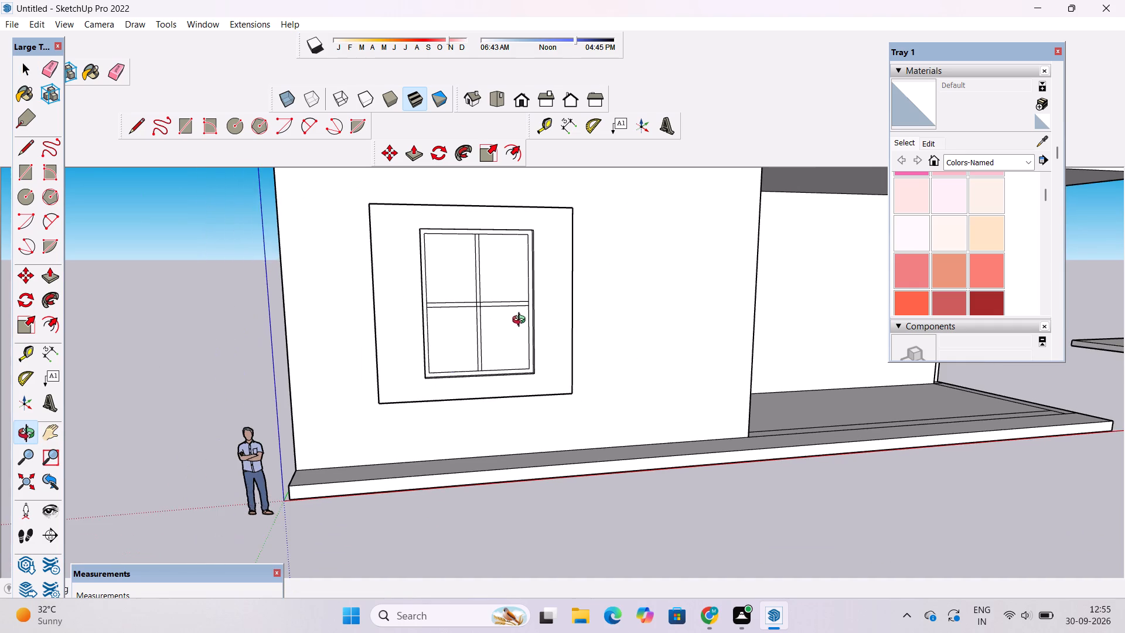
{"action": "left_click_drag", "start_coordinate": [521, 321], "coordinate": [458, 369], "text": "shift"}
{"action": "scroll", "coordinate": [432, 349], "scroll_direction": "up", "scroll_amount": 4}
{"action": "left_click_drag", "start_coordinate": [446, 352], "coordinate": [432, 352]}
{"action": "scroll", "coordinate": [417, 350], "scroll_direction": "down", "scroll_amount": 2}
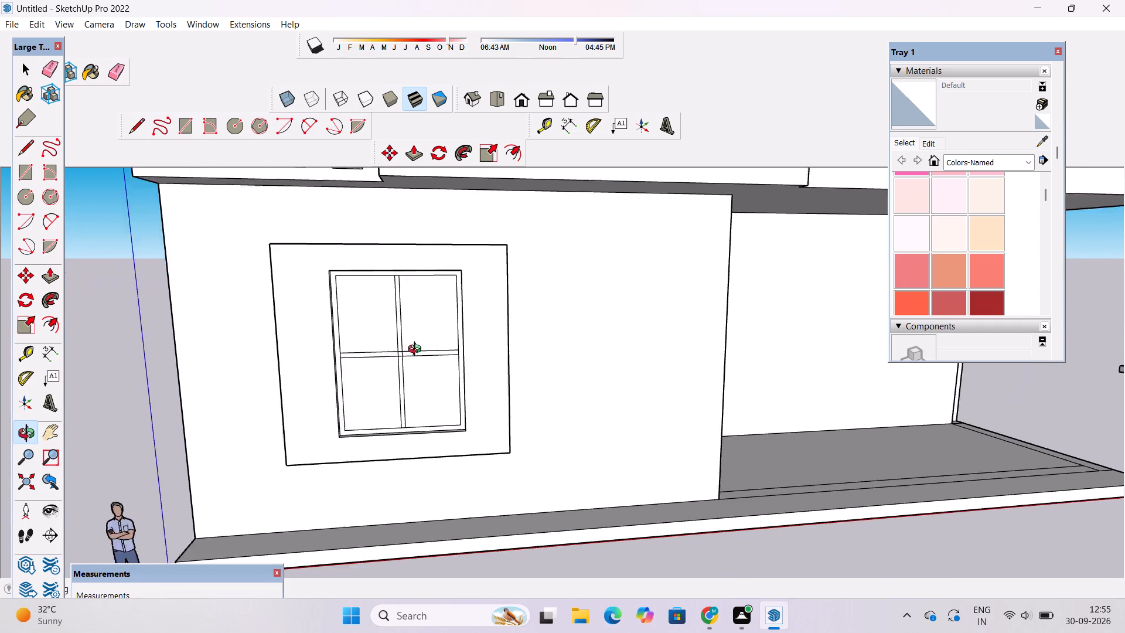
{"action": "scroll", "coordinate": [417, 350], "scroll_direction": "down", "scroll_amount": 2}
{"action": "left_click_drag", "start_coordinate": [407, 353], "coordinate": [483, 350], "text": "shift"}
{"action": "scroll", "coordinate": [416, 341], "scroll_direction": "down", "scroll_amount": 2}
{"action": "left_click_drag", "start_coordinate": [420, 310], "coordinate": [489, 403], "text": "shift"}
{"action": "scroll", "coordinate": [415, 383], "scroll_direction": "up", "scroll_amount": 7}
{"action": "left_click_drag", "start_coordinate": [429, 377], "coordinate": [514, 368]}
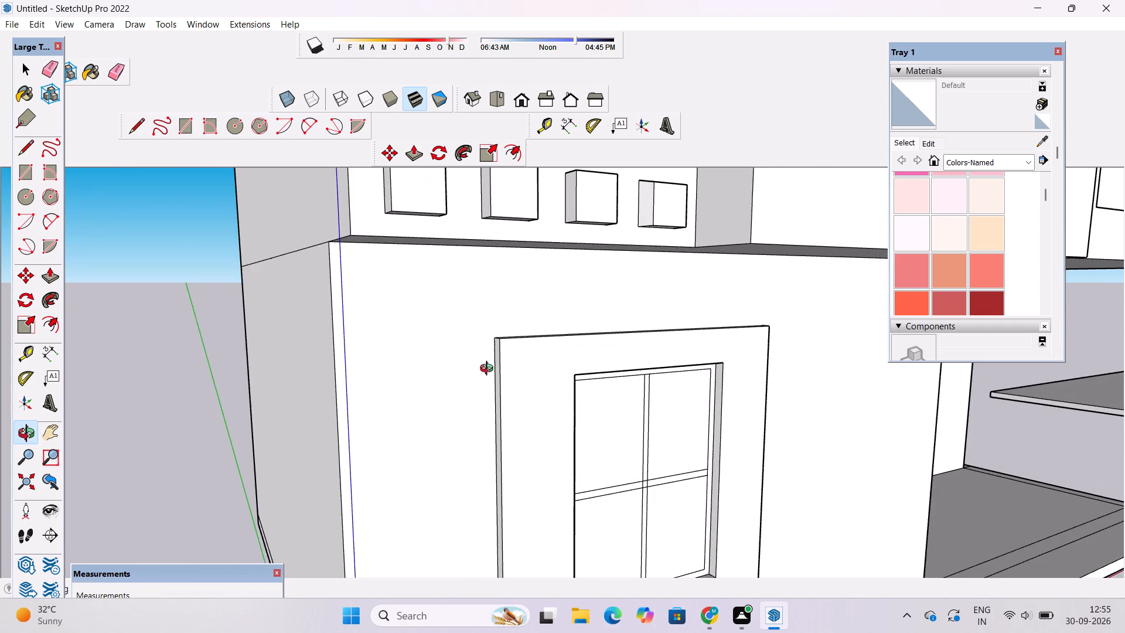
Draw a horizontal line about 6' 2 3/8" long from the window surround's upper corner to the front wall's near outer edge.
{"action": "scroll", "coordinate": [489, 370], "scroll_direction": "up", "scroll_amount": 4}
{"action": "left_click_drag", "start_coordinate": [489, 370], "coordinate": [537, 353], "text": "shift"}
{"action": "left_click_drag", "start_coordinate": [523, 362], "coordinate": [476, 367]}
{"action": "scroll", "coordinate": [448, 341], "scroll_direction": "up", "scroll_amount": 4}
{"action": "left_click_drag", "start_coordinate": [446, 340], "coordinate": [502, 308], "text": "shift"}
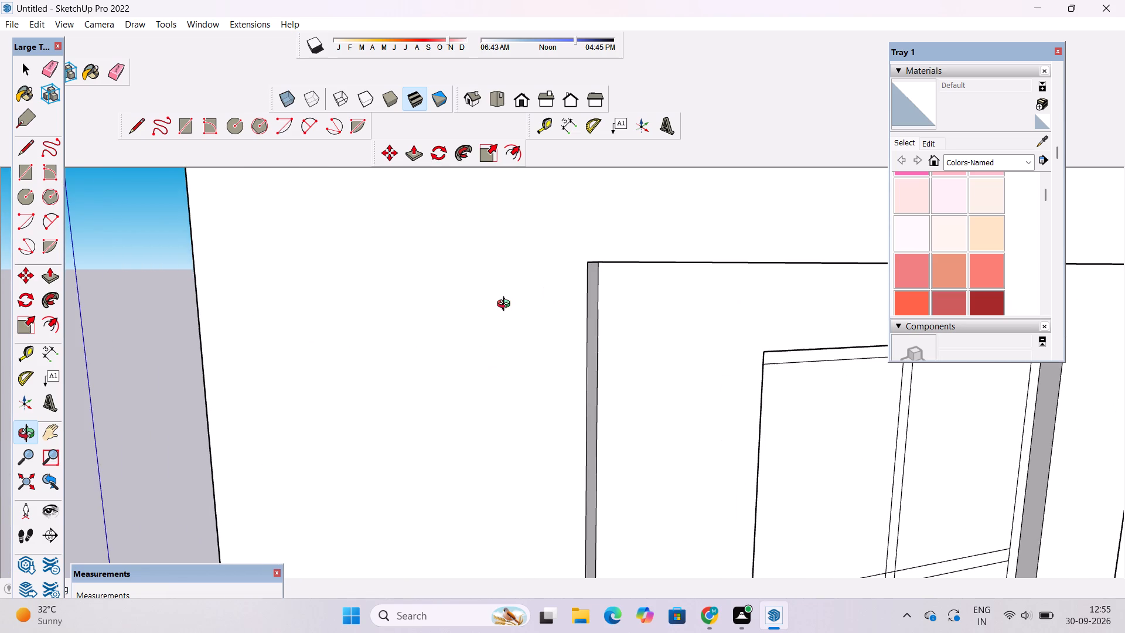
{"action": "left_click_drag", "start_coordinate": [475, 321], "coordinate": [469, 321]}
{"action": "key", "text": "t"}
{"action": "scroll", "coordinate": [465, 323], "scroll_direction": "down", "scroll_amount": 8}
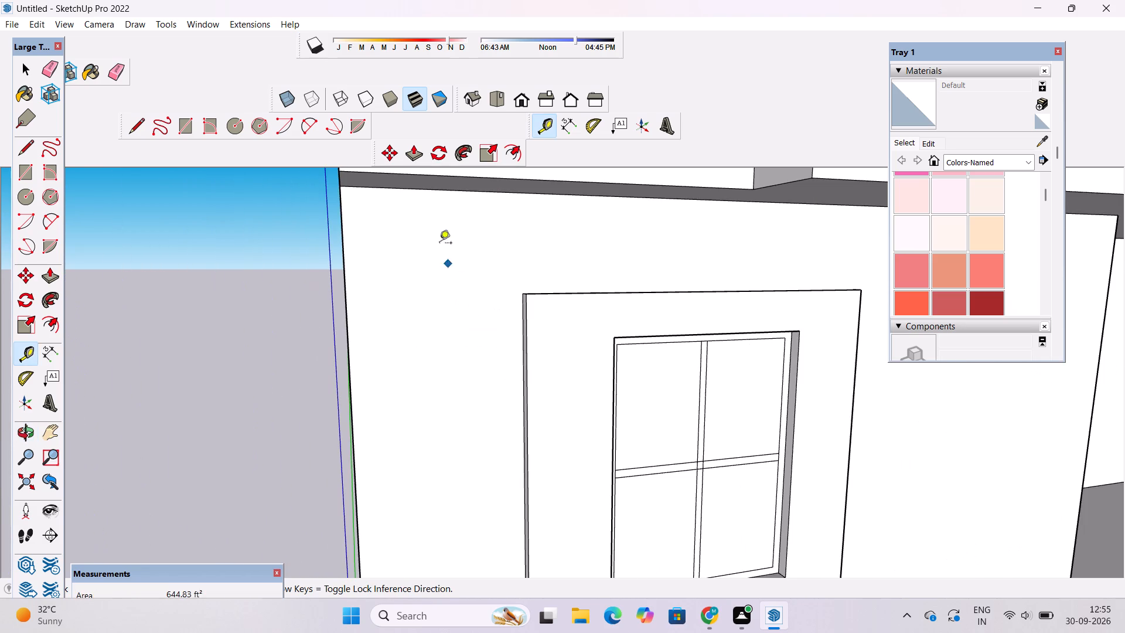
{"action": "key", "text": "l"}
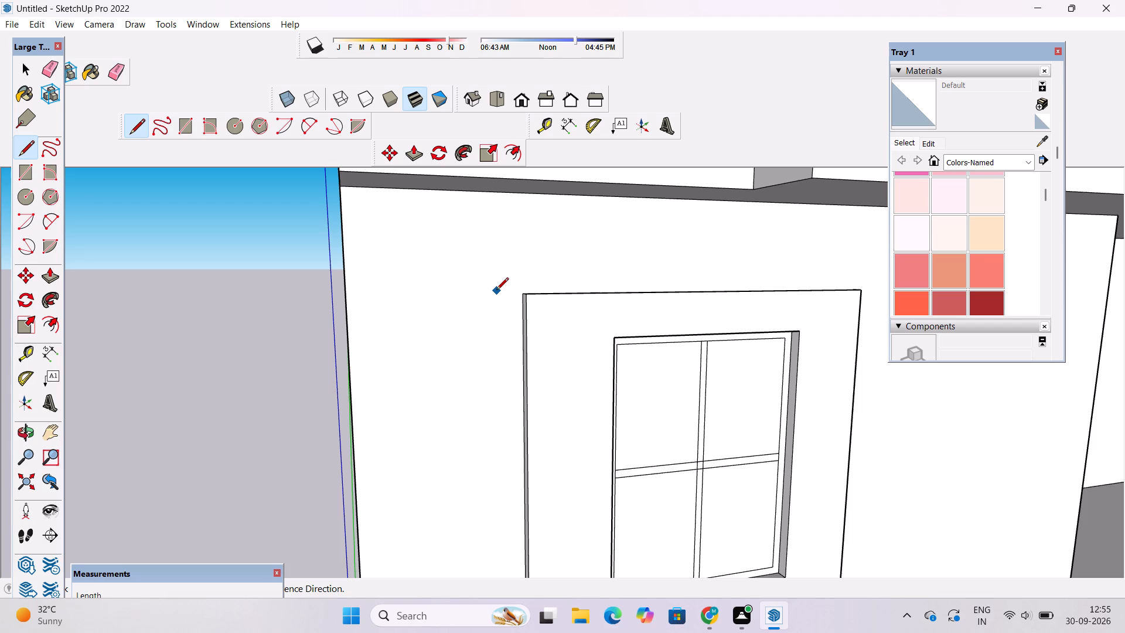
{"action": "scroll", "coordinate": [498, 294], "scroll_direction": "down", "scroll_amount": 1}
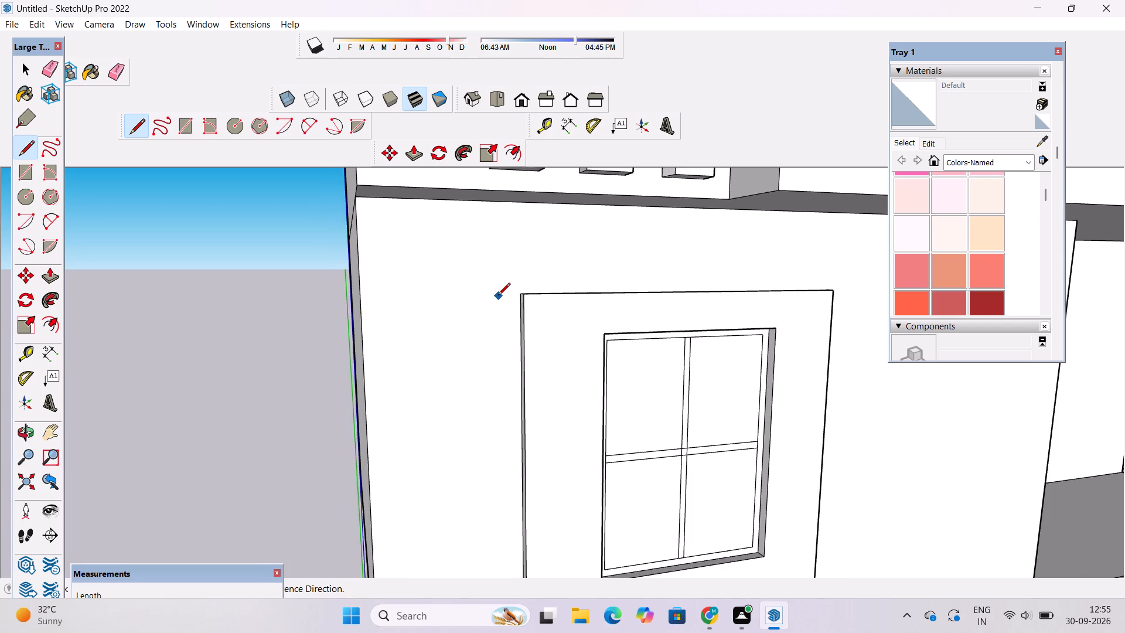
{"action": "scroll", "coordinate": [498, 296], "scroll_direction": "up", "scroll_amount": 8}
{"action": "scroll", "coordinate": [553, 298], "scroll_direction": "up", "scroll_amount": 8}
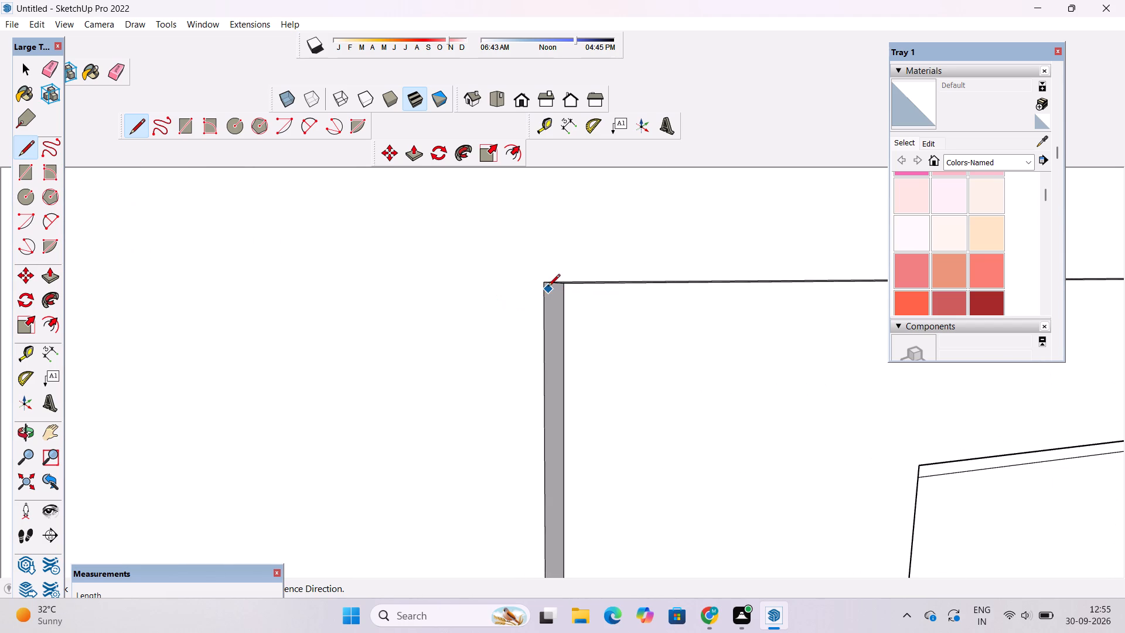
{"action": "left_click", "coordinate": [541, 283]}
{"action": "scroll", "coordinate": [541, 283], "scroll_direction": "down", "scroll_amount": 1}
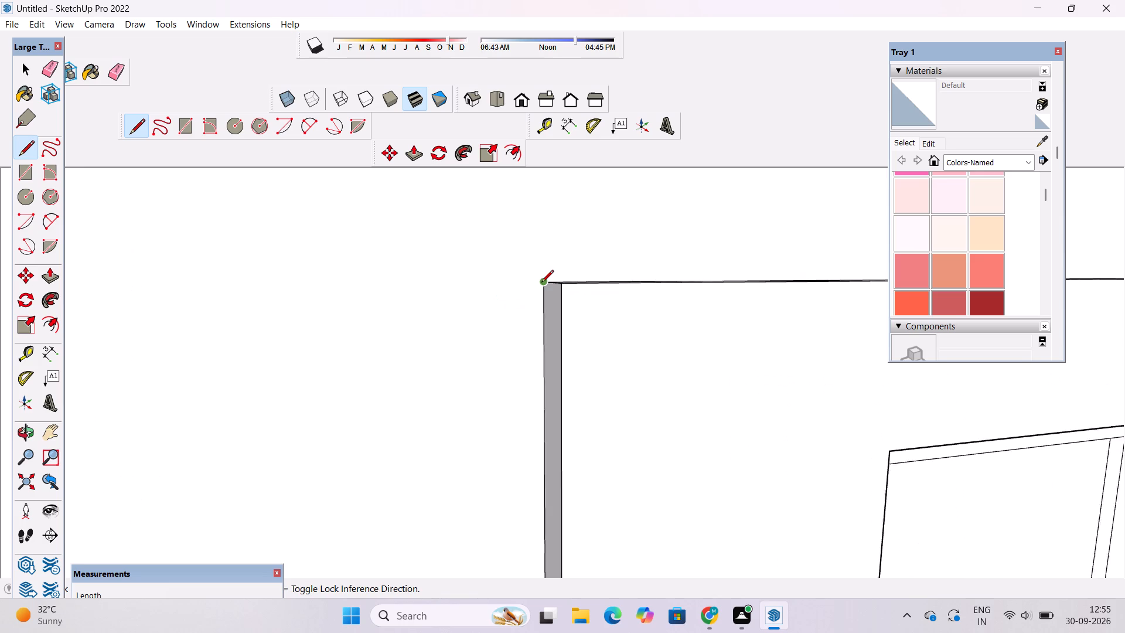
{"action": "scroll", "coordinate": [541, 283], "scroll_direction": "down", "scroll_amount": 7}
{"action": "scroll", "coordinate": [466, 280], "scroll_direction": "down", "scroll_amount": 5}
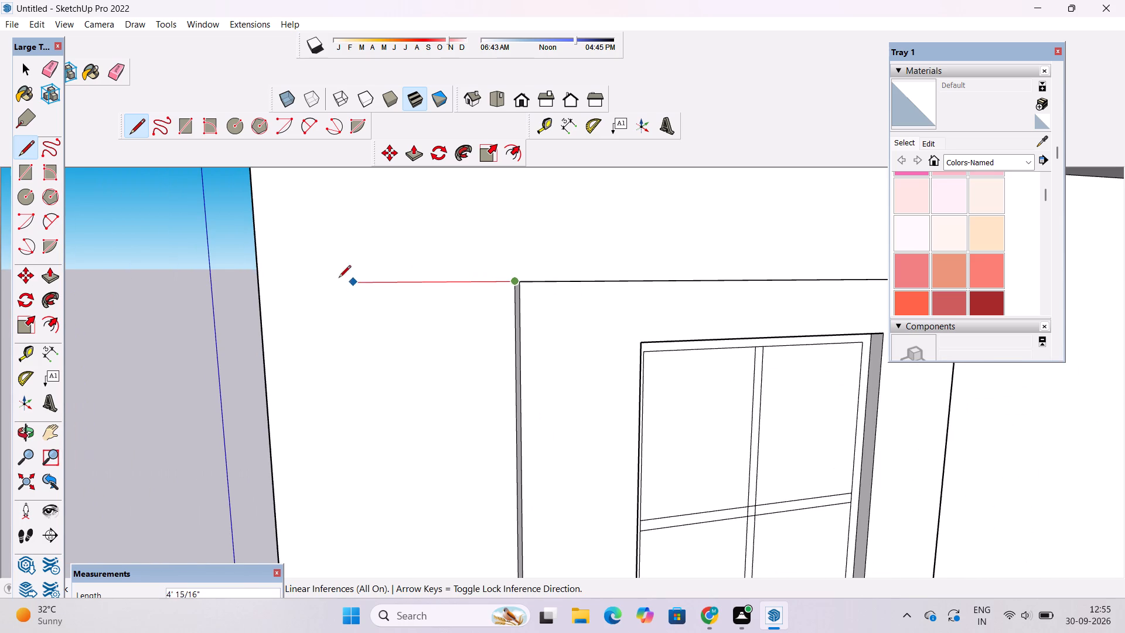
{"action": "left_click", "coordinate": [258, 286]}
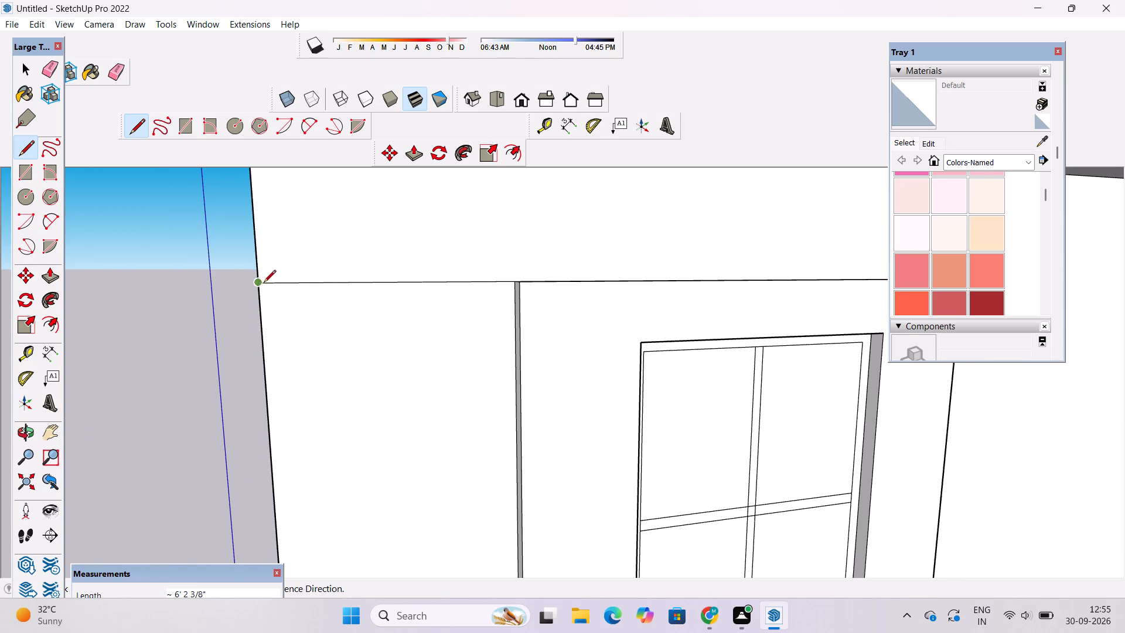
Draw a parallel line about 6' 2 3/8" long just below the first, from the surround's side to the wall's outer edge.
{"action": "scroll", "coordinate": [327, 276], "scroll_direction": "down", "scroll_amount": 5}
{"action": "scroll", "coordinate": [339, 310], "scroll_direction": "up", "scroll_amount": 4}
{"action": "scroll", "coordinate": [390, 307], "scroll_direction": "up", "scroll_amount": 5}
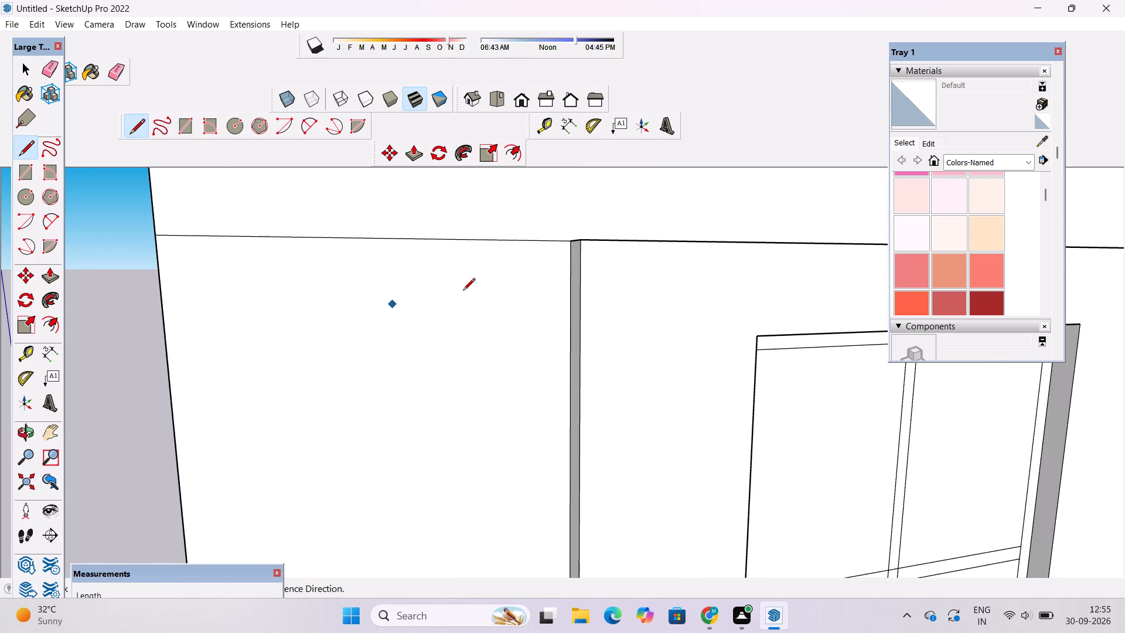
{"action": "left_click", "coordinate": [569, 276]}
{"action": "scroll", "coordinate": [549, 278], "scroll_direction": "down", "scroll_amount": 3}
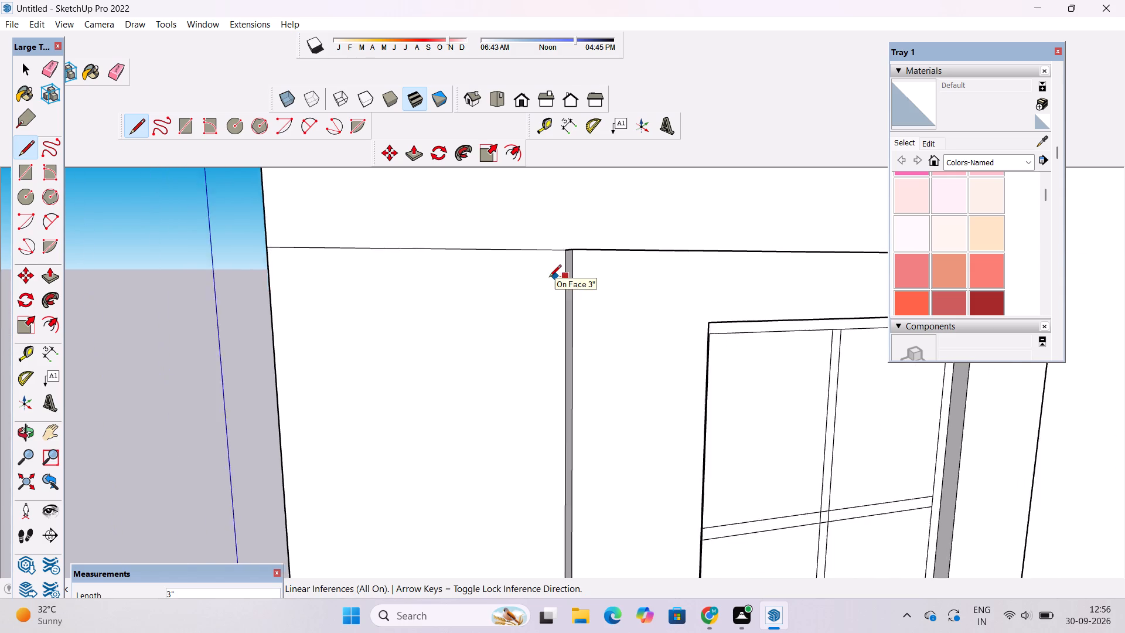
{"action": "scroll", "coordinate": [549, 278], "scroll_direction": "down", "scroll_amount": 1}
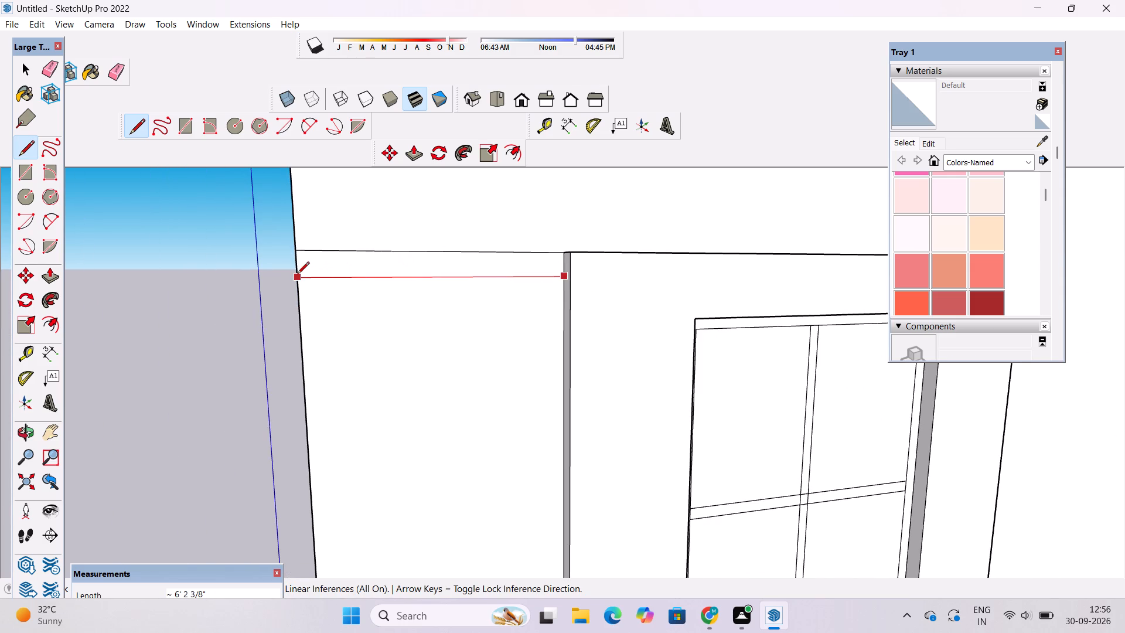
{"action": "left_click", "coordinate": [297, 275]}
Draw a third horizontal line about 6' 2 3/8" long, a wider gap below the upper pair, from the surround to the wall's outer edge.
{"action": "scroll", "coordinate": [304, 232], "scroll_direction": "down", "scroll_amount": 4}
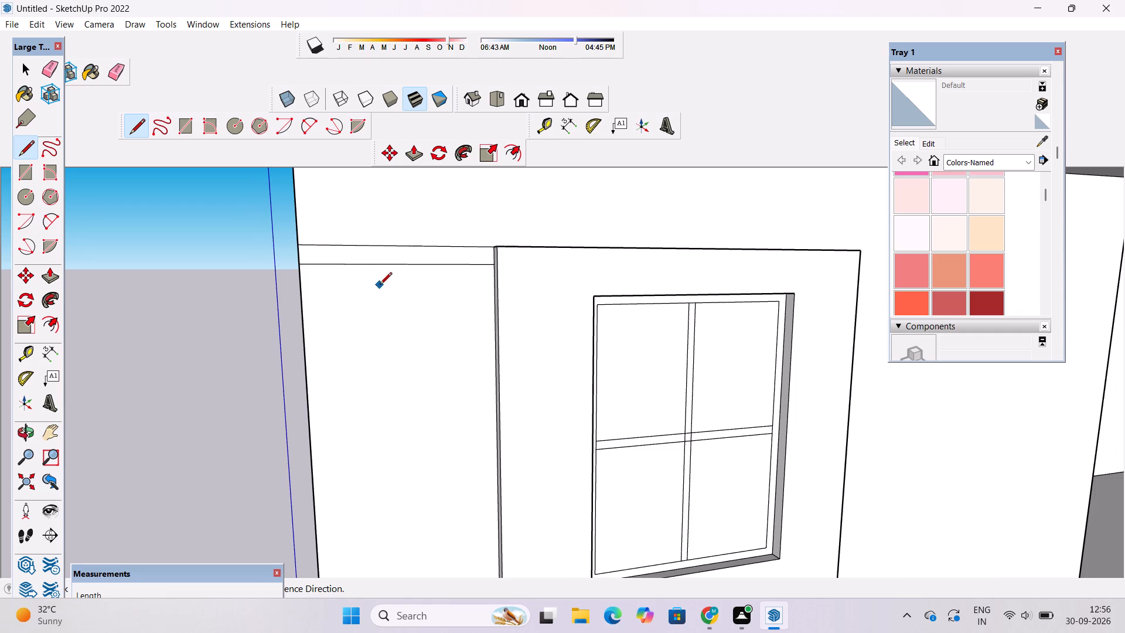
{"action": "scroll", "coordinate": [381, 284], "scroll_direction": "down", "scroll_amount": 2}
{"action": "scroll", "coordinate": [399, 308], "scroll_direction": "up", "scroll_amount": 3}
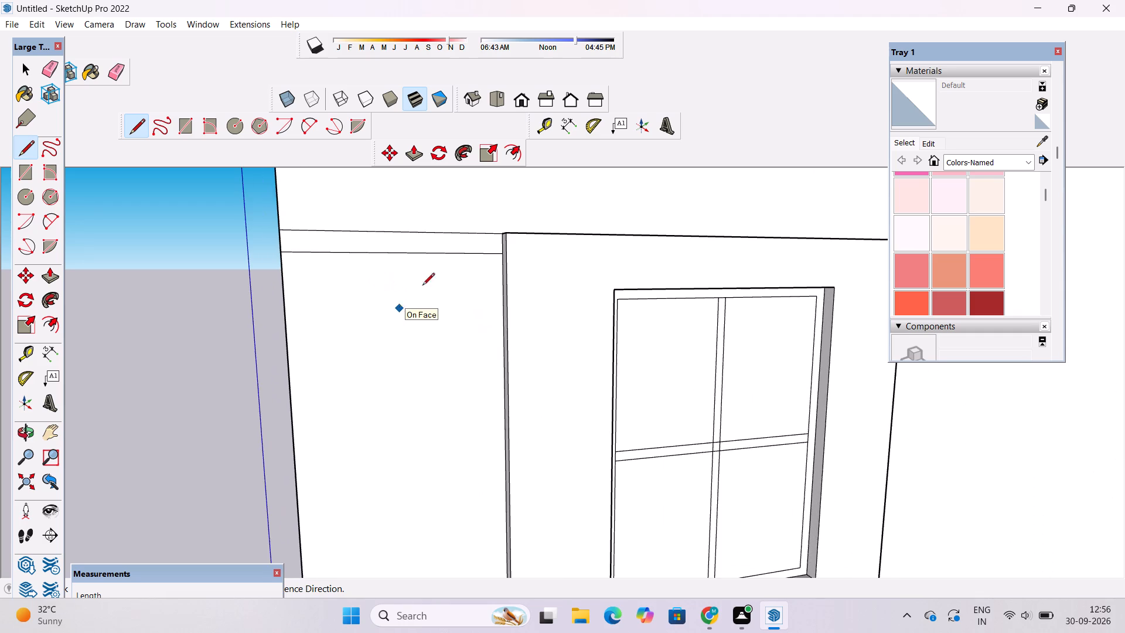
{"action": "scroll", "coordinate": [458, 295], "scroll_direction": "up", "scroll_amount": 3}
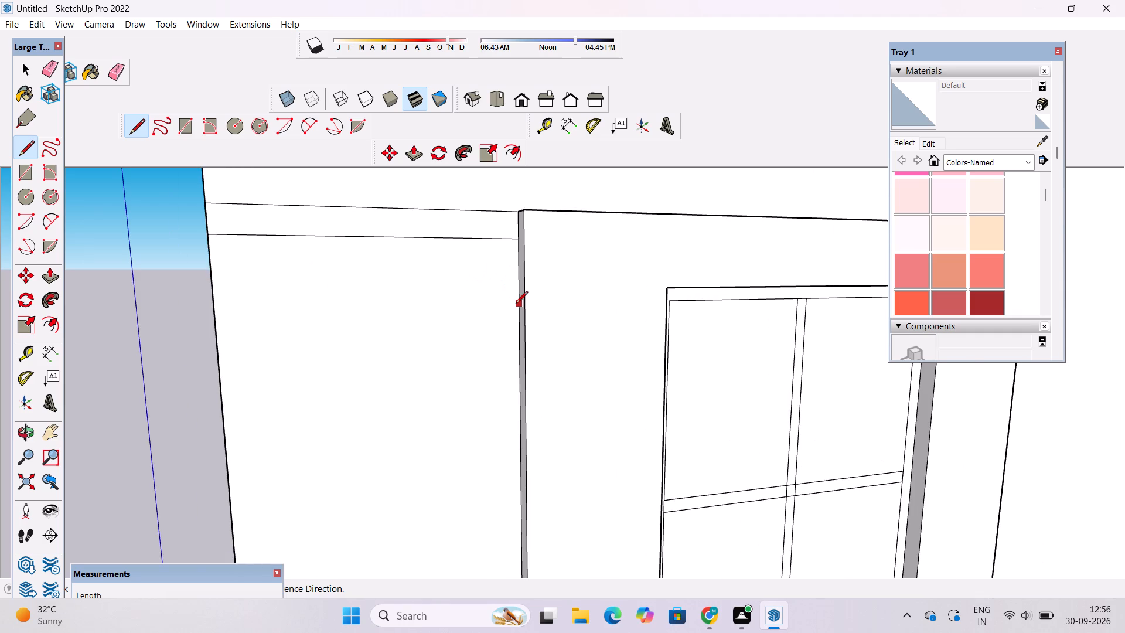
{"action": "left_click", "coordinate": [516, 304]}
{"action": "scroll", "coordinate": [516, 304], "scroll_direction": "down", "scroll_amount": 2}
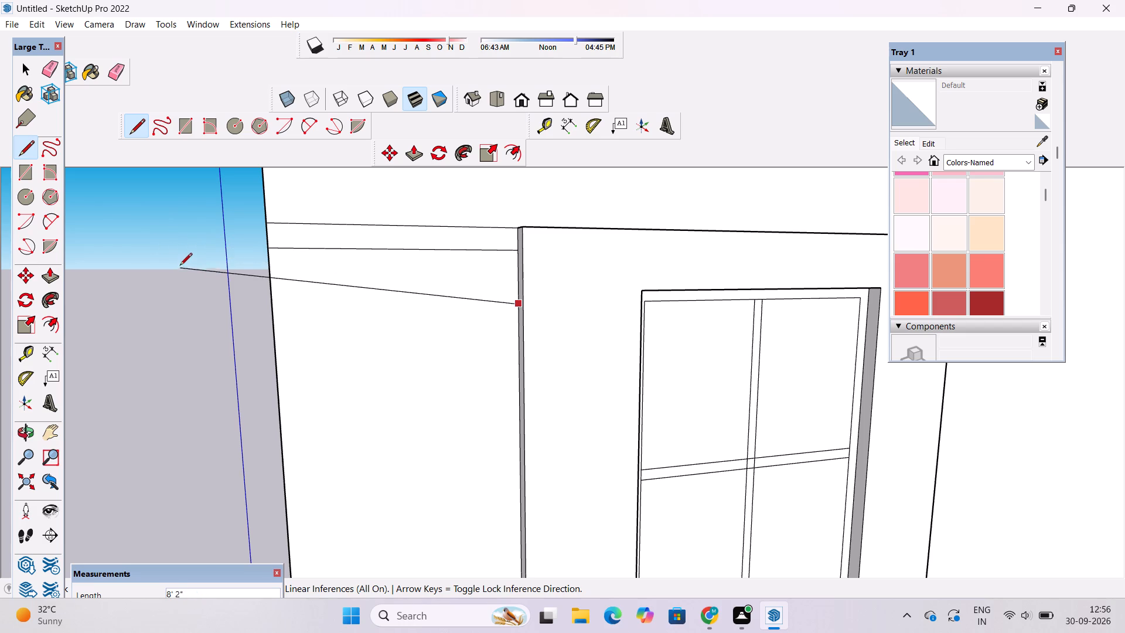
{"action": "scroll", "coordinate": [180, 262], "scroll_direction": "down", "scroll_amount": 1}
{"action": "scroll", "coordinate": [264, 322], "scroll_direction": "up", "scroll_amount": 3}
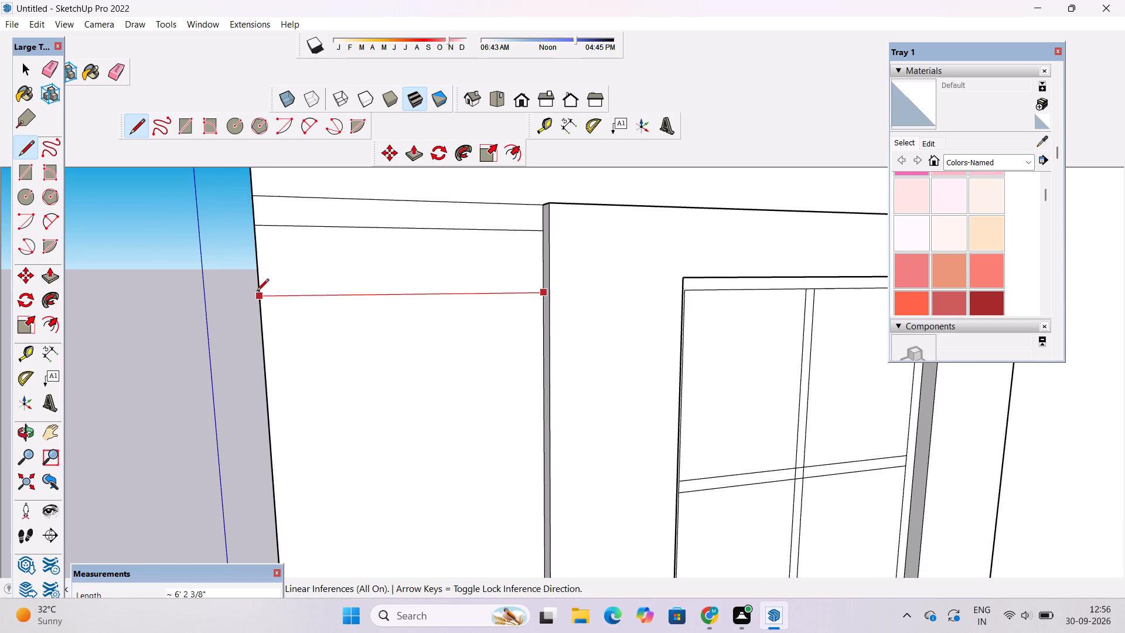
{"action": "left_click", "coordinate": [258, 298]}
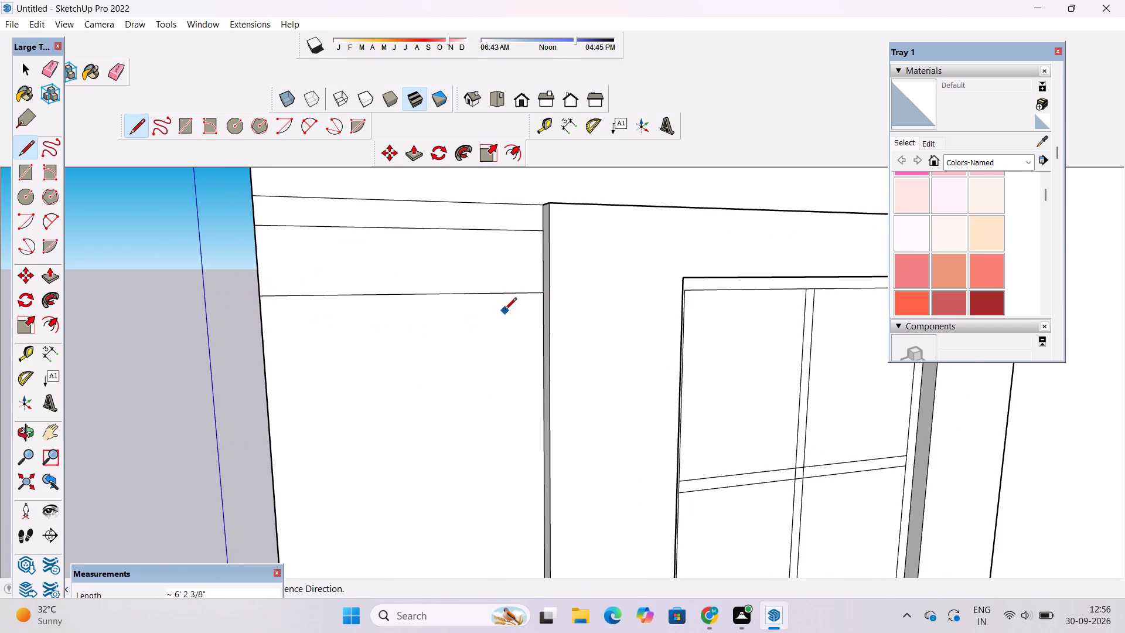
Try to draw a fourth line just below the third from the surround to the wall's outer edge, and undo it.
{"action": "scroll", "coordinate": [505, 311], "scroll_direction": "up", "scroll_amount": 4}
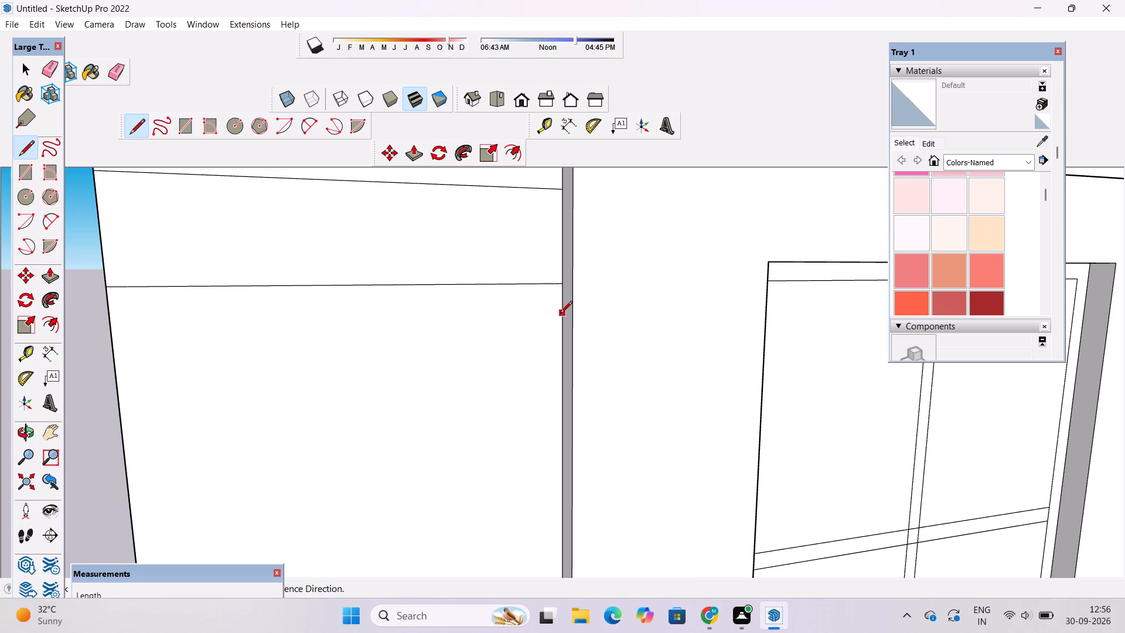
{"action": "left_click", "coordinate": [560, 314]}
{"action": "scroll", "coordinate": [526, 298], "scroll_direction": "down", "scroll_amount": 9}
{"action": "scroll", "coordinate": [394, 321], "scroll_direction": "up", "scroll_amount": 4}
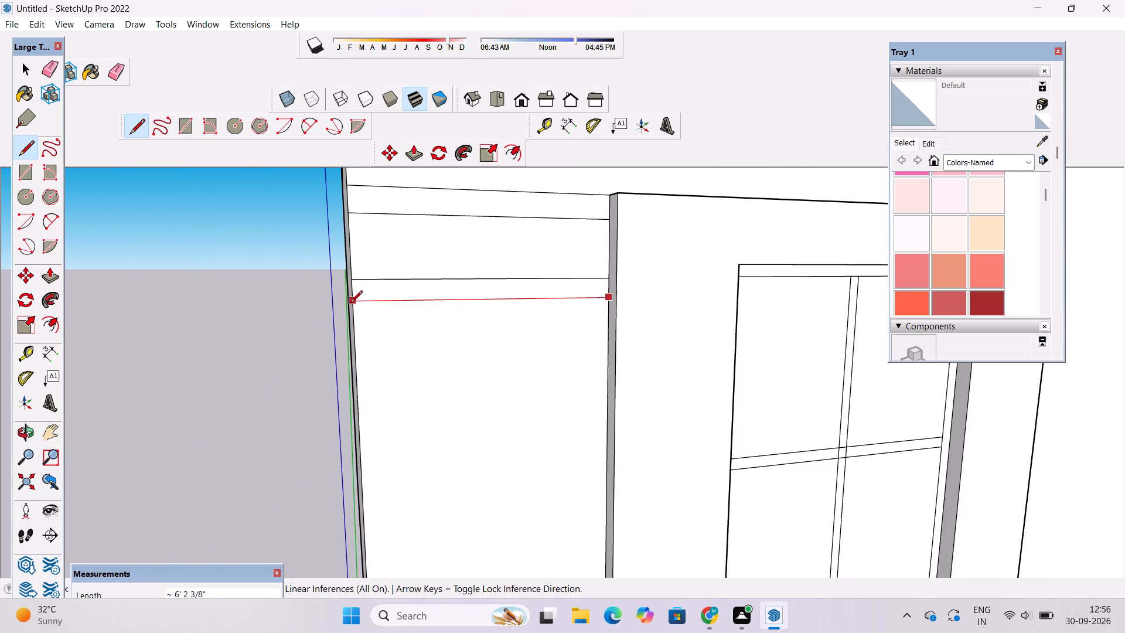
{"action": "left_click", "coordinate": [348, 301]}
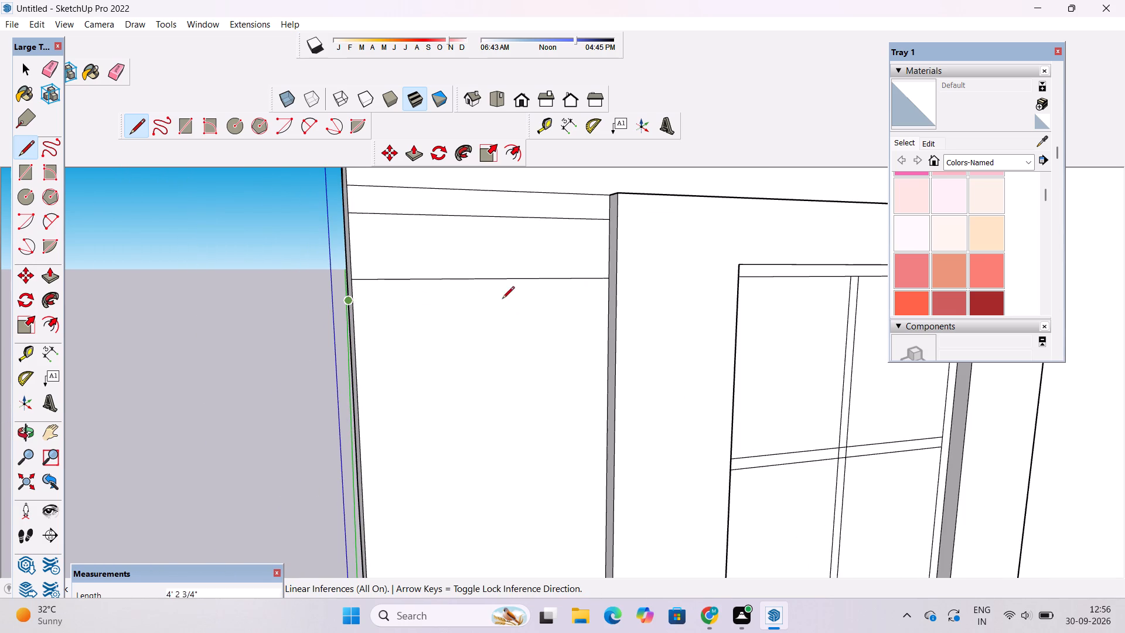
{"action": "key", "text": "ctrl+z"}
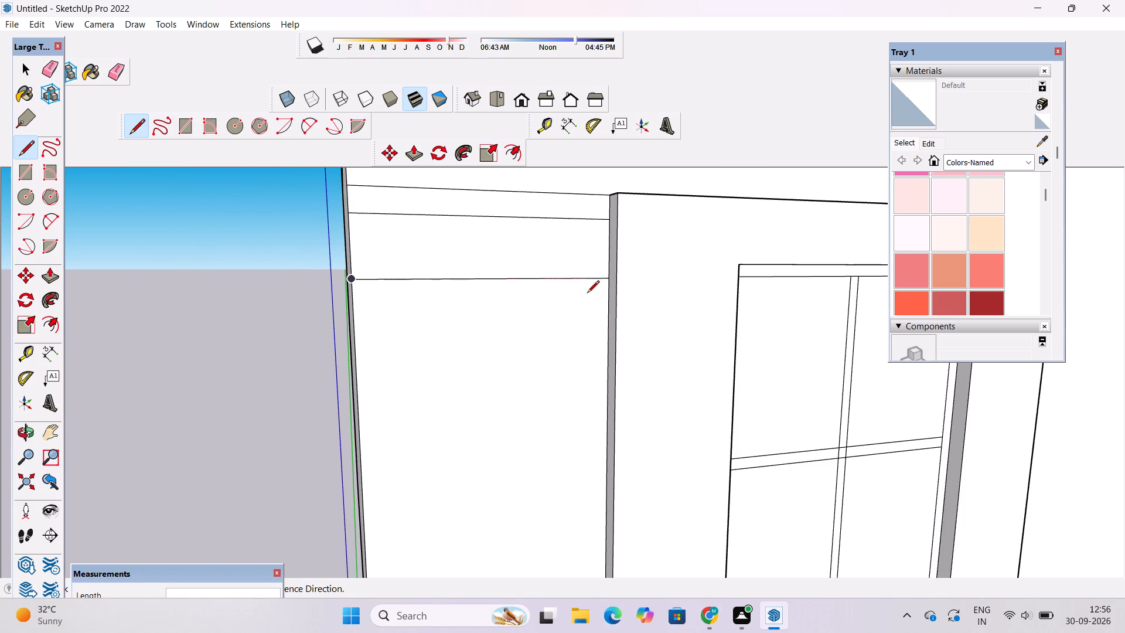
Draw a fourth horizontal line about 6' 2 3/8" long just below the third, completing a second narrow band between surround and wall edge.
{"action": "scroll", "coordinate": [594, 292], "scroll_direction": "up", "scroll_amount": 3}
{"action": "left_click", "coordinate": [611, 305]}
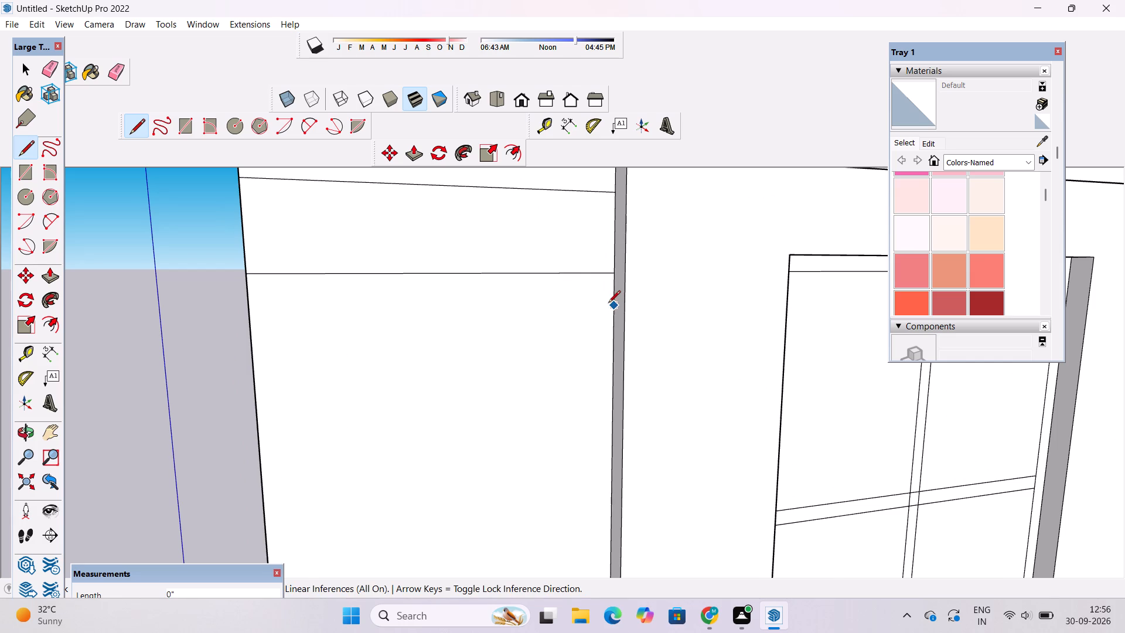
{"action": "scroll", "coordinate": [612, 309], "scroll_direction": "down", "scroll_amount": 3}
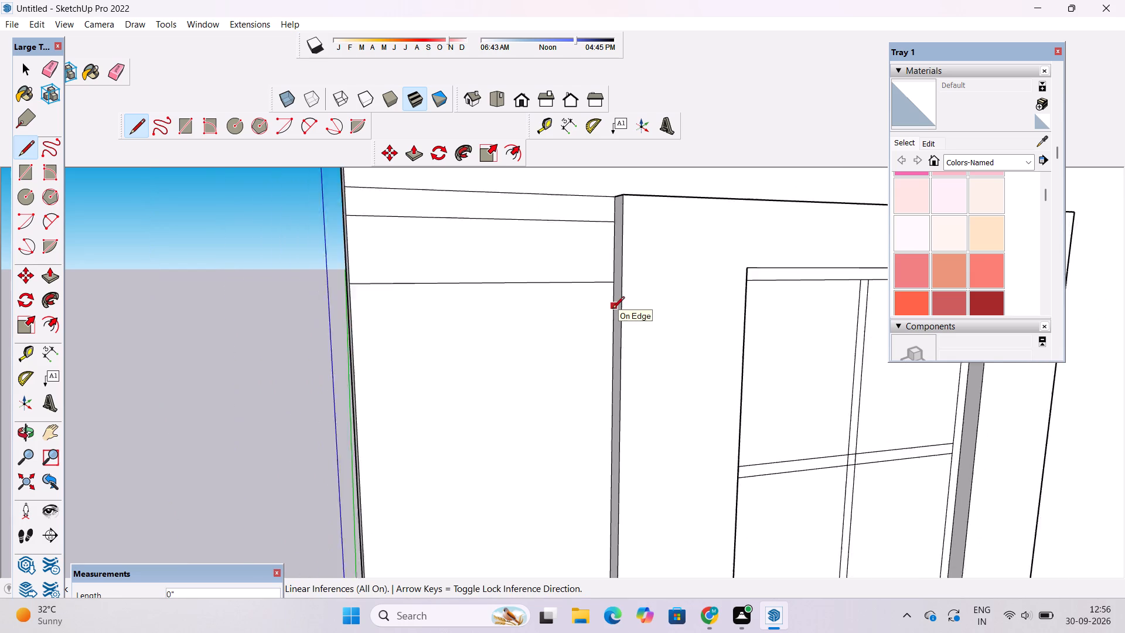
{"action": "scroll", "coordinate": [612, 309], "scroll_direction": "down", "scroll_amount": 4}
{"action": "scroll", "coordinate": [506, 303], "scroll_direction": "up", "scroll_amount": 2}
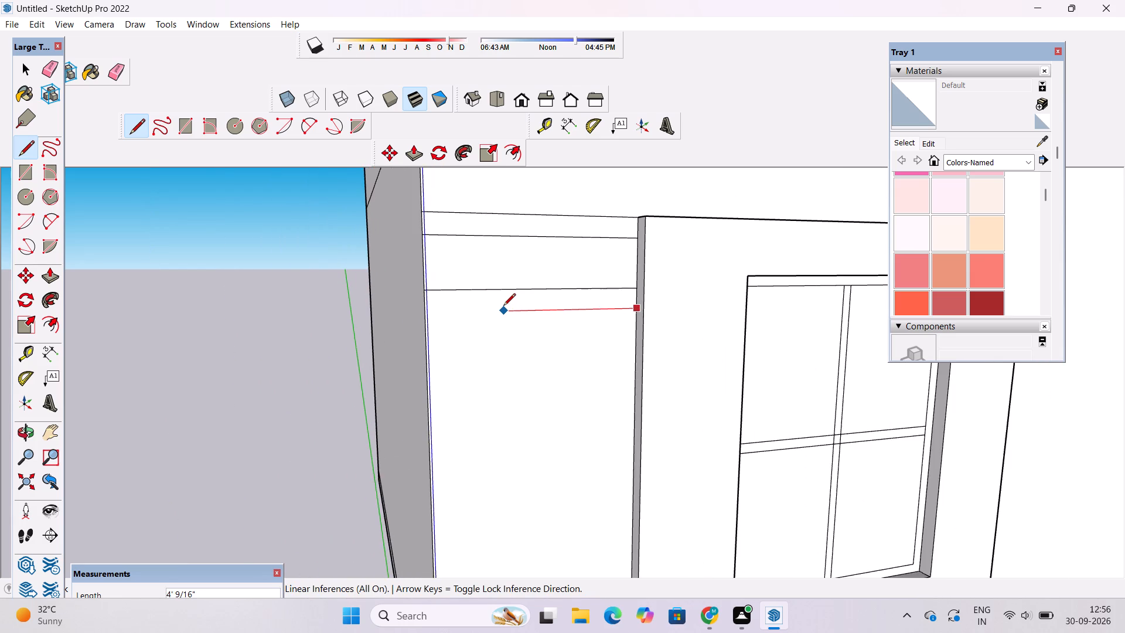
{"action": "scroll", "coordinate": [503, 307], "scroll_direction": "up", "scroll_amount": 4}
{"action": "left_click", "coordinate": [380, 315]}
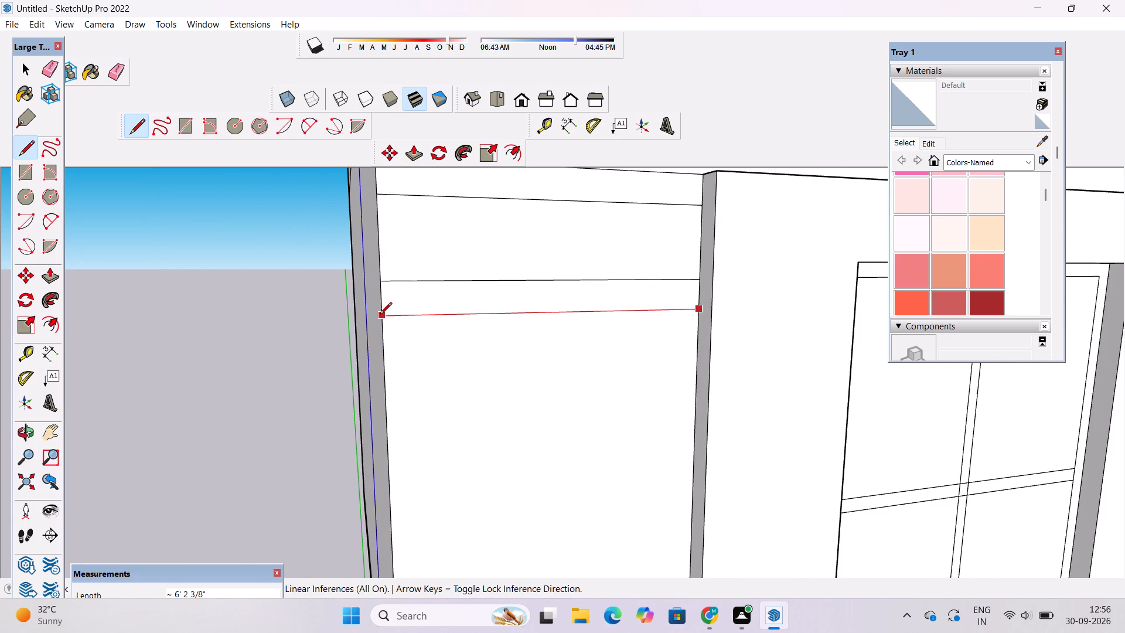
Draw a horizontal line from just above the surround's lower corner to the front wall's near outer edge.
{"action": "scroll", "coordinate": [328, 289], "scroll_direction": "down", "scroll_amount": 20}
{"action": "scroll", "coordinate": [328, 289], "scroll_direction": "down", "scroll_amount": 1}
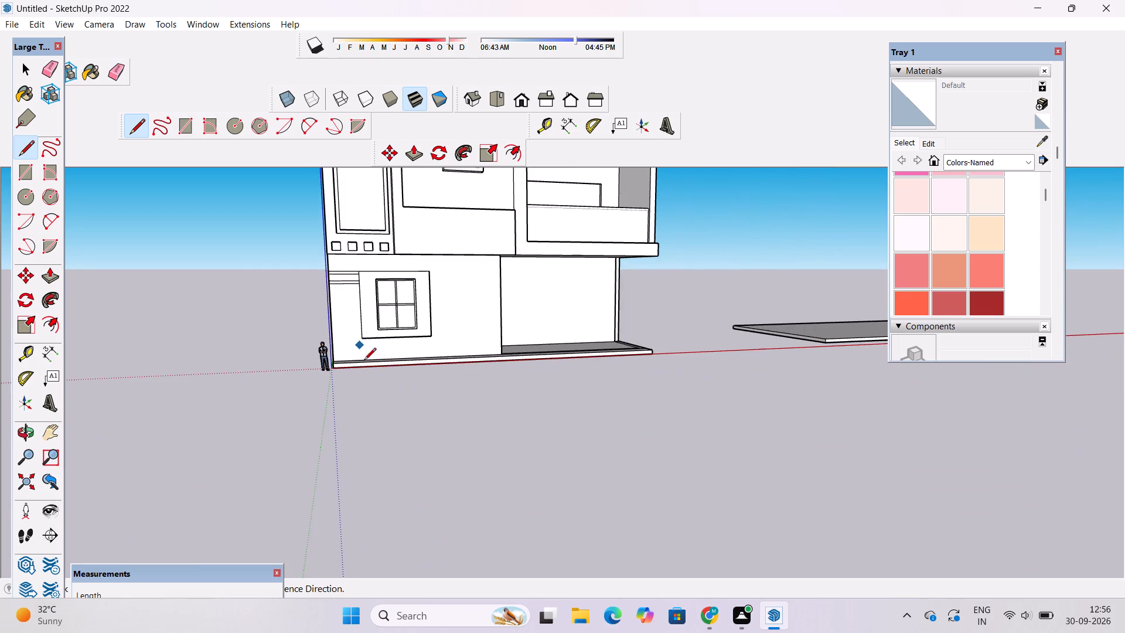
{"action": "scroll", "coordinate": [368, 380], "scroll_direction": "up", "scroll_amount": 17}
{"action": "scroll", "coordinate": [322, 359], "scroll_direction": "up", "scroll_amount": 1}
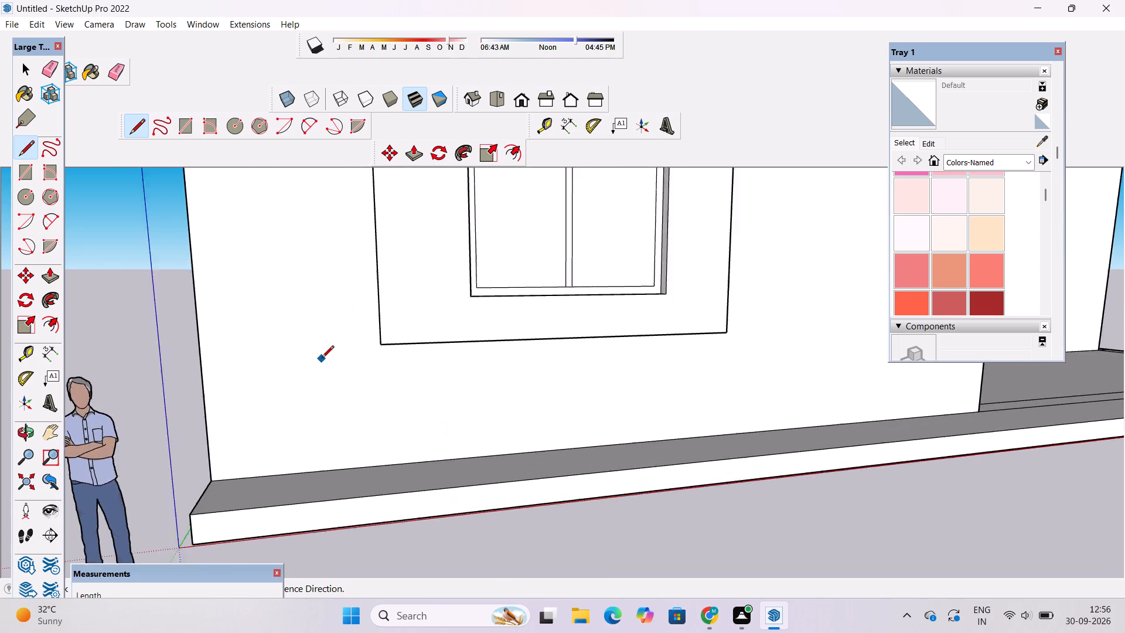
{"action": "scroll", "coordinate": [322, 359], "scroll_direction": "up", "scroll_amount": 8}
{"action": "scroll", "coordinate": [380, 333], "scroll_direction": "up", "scroll_amount": 3}
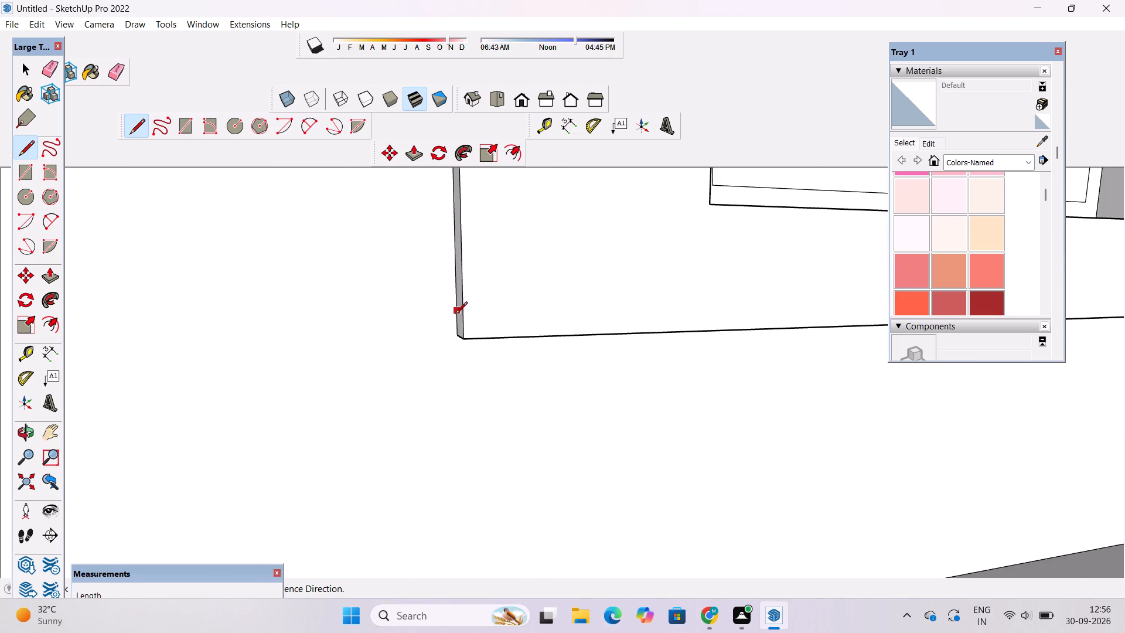
{"action": "left_click", "coordinate": [455, 318]}
{"action": "scroll", "coordinate": [449, 318], "scroll_direction": "down", "scroll_amount": 12}
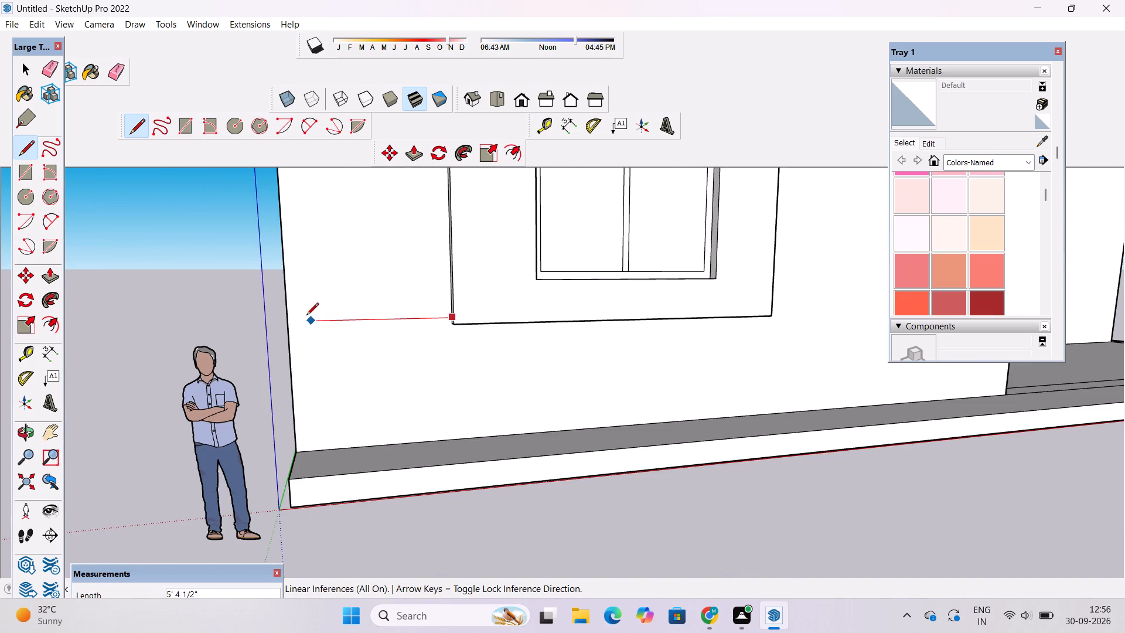
{"action": "left_click", "coordinate": [288, 321]}
Draw a parallel line just above the lowest one, from the surround's side to the wall's outer edge, forming a bottom band.
{"action": "scroll", "coordinate": [333, 286], "scroll_direction": "up", "scroll_amount": 6}
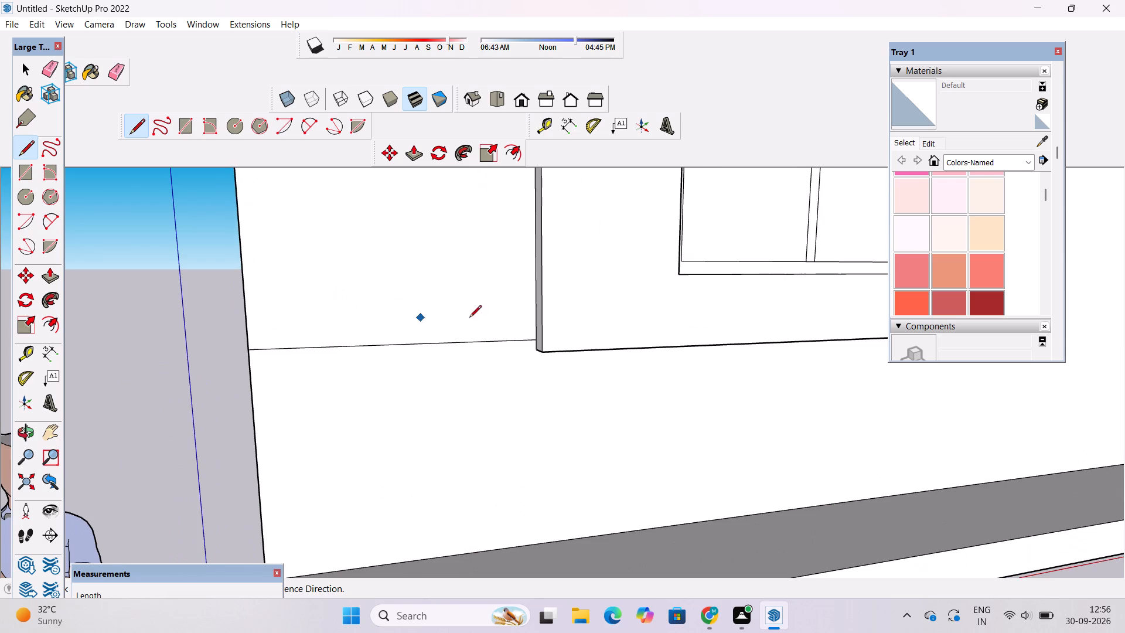
{"action": "left_click", "coordinate": [534, 311]}
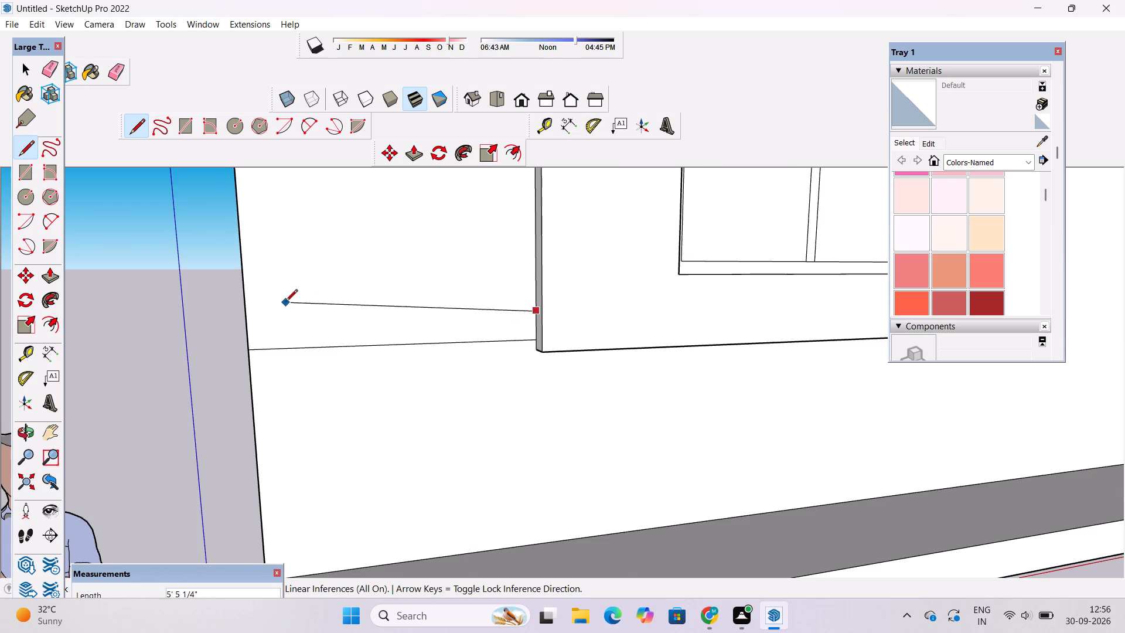
{"action": "left_click", "coordinate": [246, 321]}
Examine the horizontal bands between the window surround and the wall's outer edge from a distance and from the building's corner.
{"action": "scroll", "coordinate": [242, 287], "scroll_direction": "down", "scroll_amount": 11}
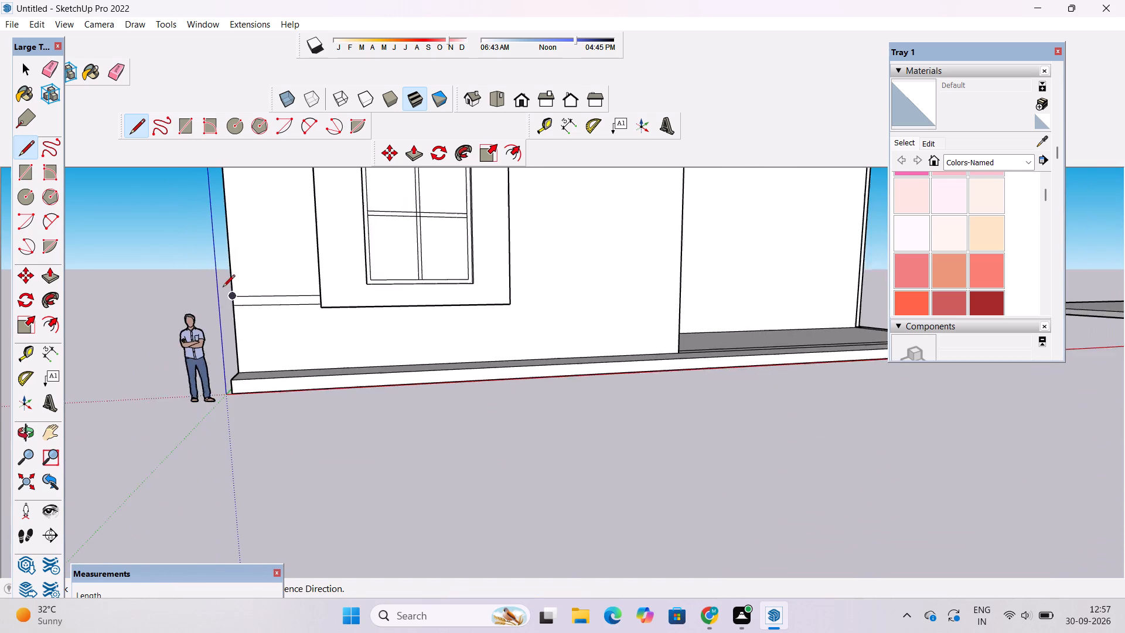
{"action": "scroll", "coordinate": [223, 288], "scroll_direction": "down", "scroll_amount": 5}
{"action": "scroll", "coordinate": [251, 333], "scroll_direction": "down", "scroll_amount": 9}
{"action": "scroll", "coordinate": [246, 246], "scroll_direction": "up", "scroll_amount": 3}
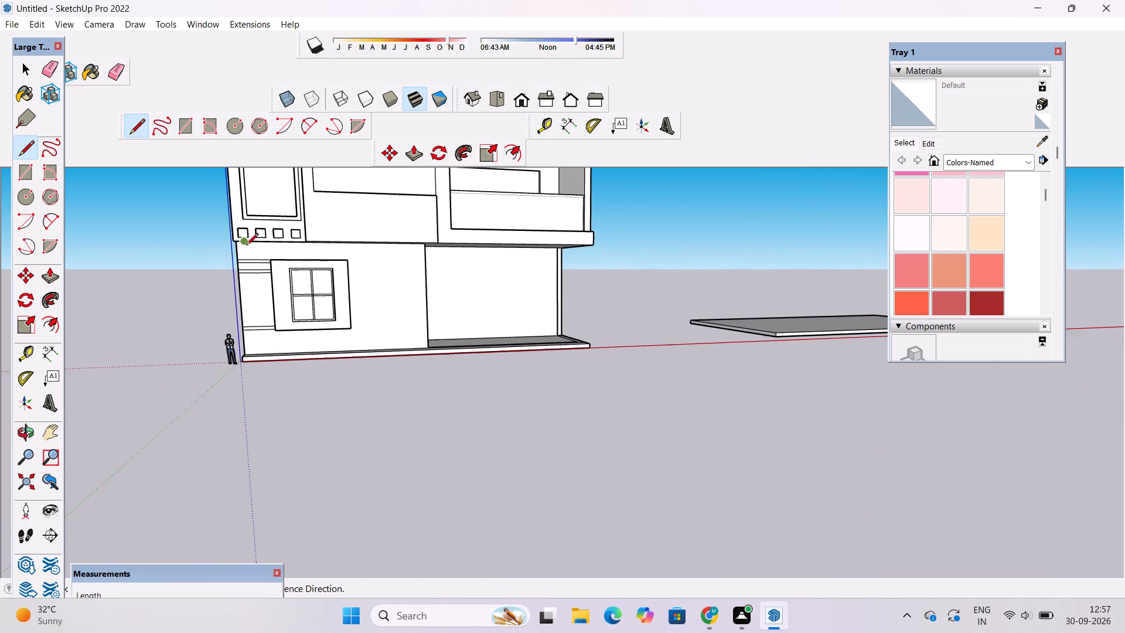
{"action": "scroll", "coordinate": [246, 246], "scroll_direction": "up", "scroll_amount": 11}
{"action": "key", "text": "o"}
{"action": "left_click_drag", "start_coordinate": [216, 290], "coordinate": [309, 313]}
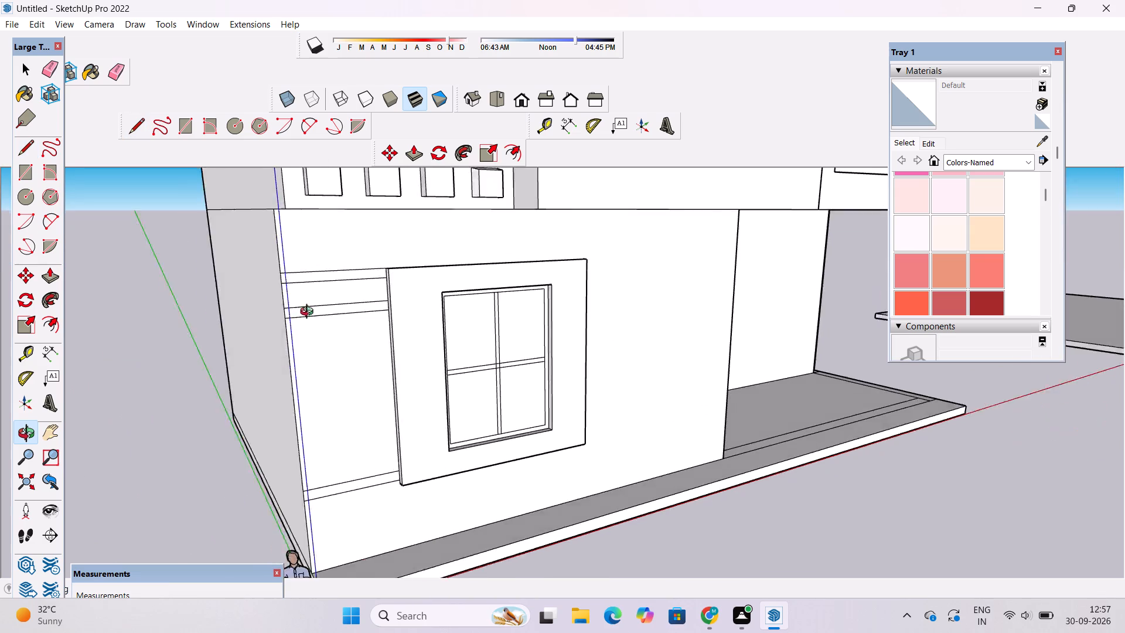
{"action": "left_click_drag", "start_coordinate": [309, 313], "coordinate": [346, 320]}
{"action": "scroll", "coordinate": [347, 297], "scroll_direction": "up", "scroll_amount": 2}
{"action": "left_click_drag", "start_coordinate": [346, 291], "coordinate": [330, 313], "text": "shift"}
{"action": "scroll", "coordinate": [329, 315], "scroll_direction": "up", "scroll_amount": 4}
{"action": "left_click", "coordinate": [335, 315], "text": "shift"}
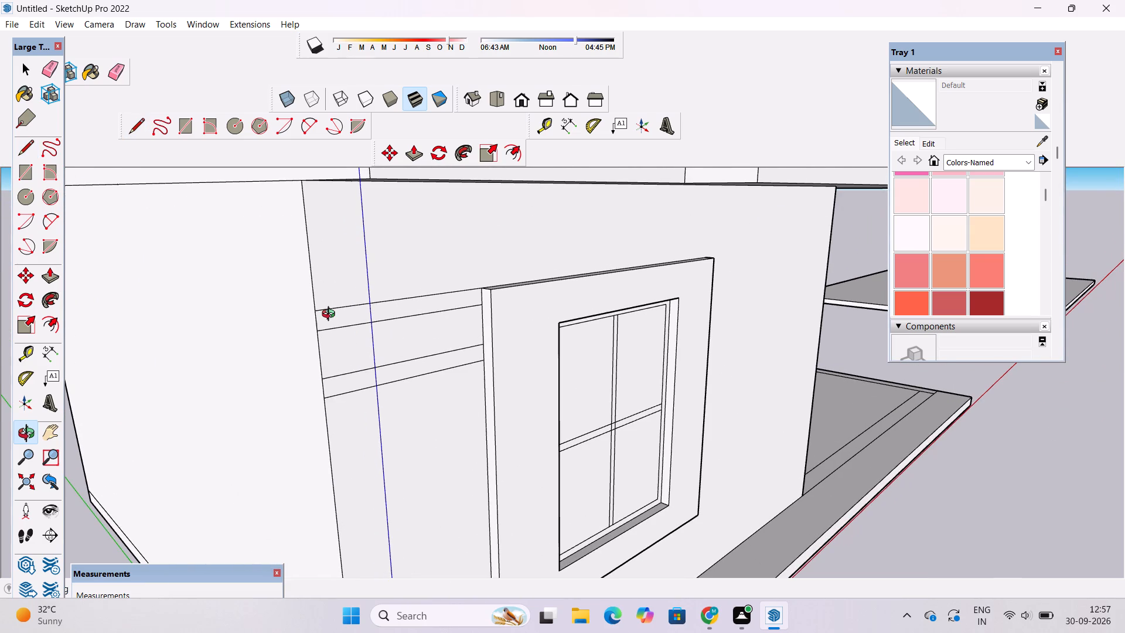
Extrude the top narrow band between the window surround and the wall's outer edge outward by 3".
{"action": "key", "text": "space"}
{"action": "scroll", "coordinate": [381, 321], "scroll_direction": "up", "scroll_amount": 3}
{"action": "left_click", "coordinate": [401, 305]}
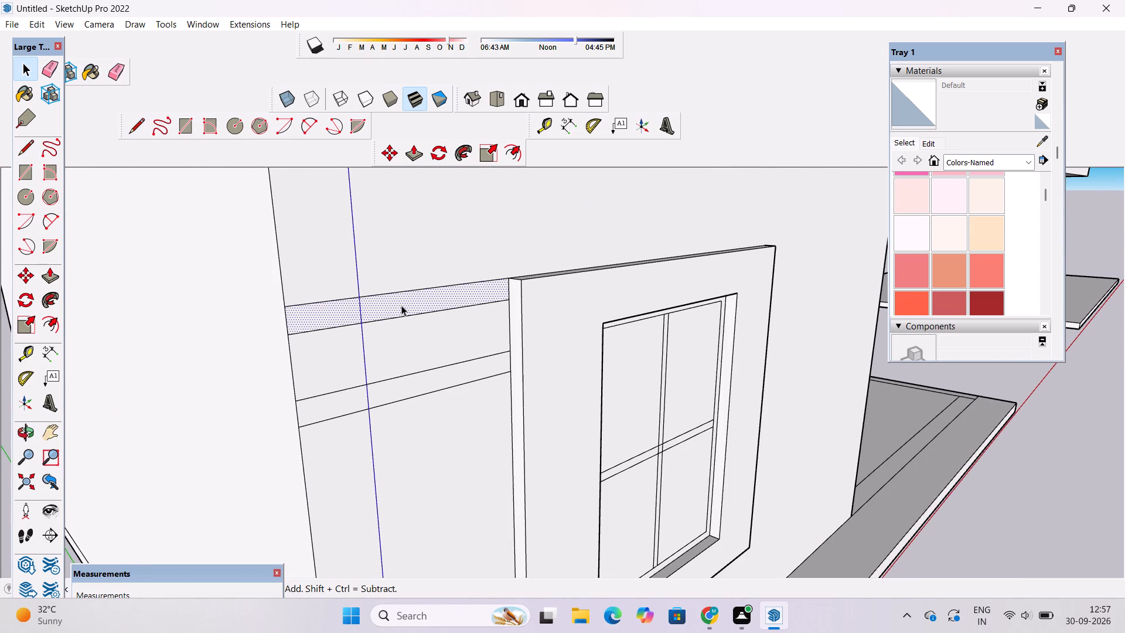
{"action": "key", "text": "p"}
{"action": "left_click", "coordinate": [401, 305]}
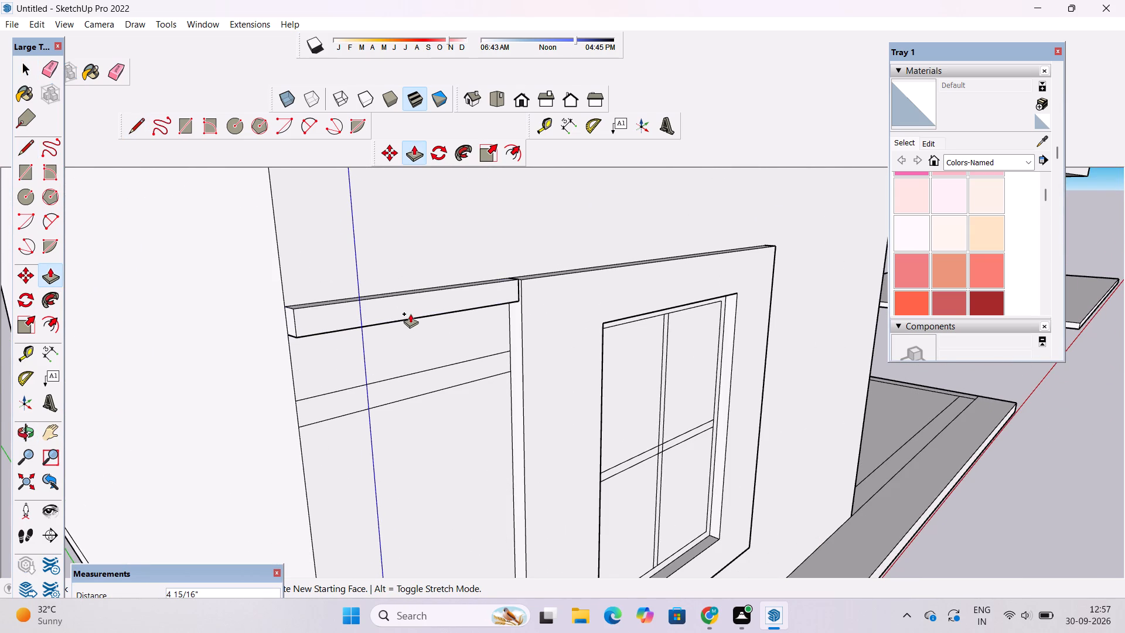
{"action": "type", "text": "3\""}
{"action": "key", "text": "Return"}
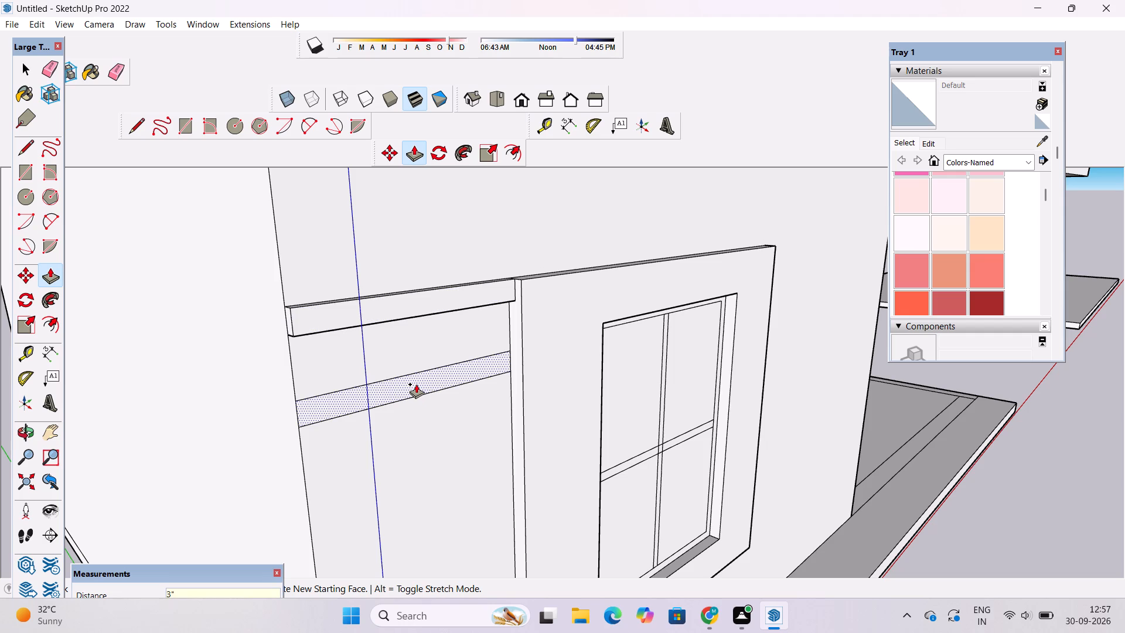
Extrude the second narrow band outward to match the projection of the top band.
{"action": "left_click", "coordinate": [416, 384]}
{"action": "left_click", "coordinate": [460, 297]}
Extrude the bottom band beside the window surround outward by 3".
{"action": "scroll", "coordinate": [428, 224], "scroll_direction": "down", "scroll_amount": 10}
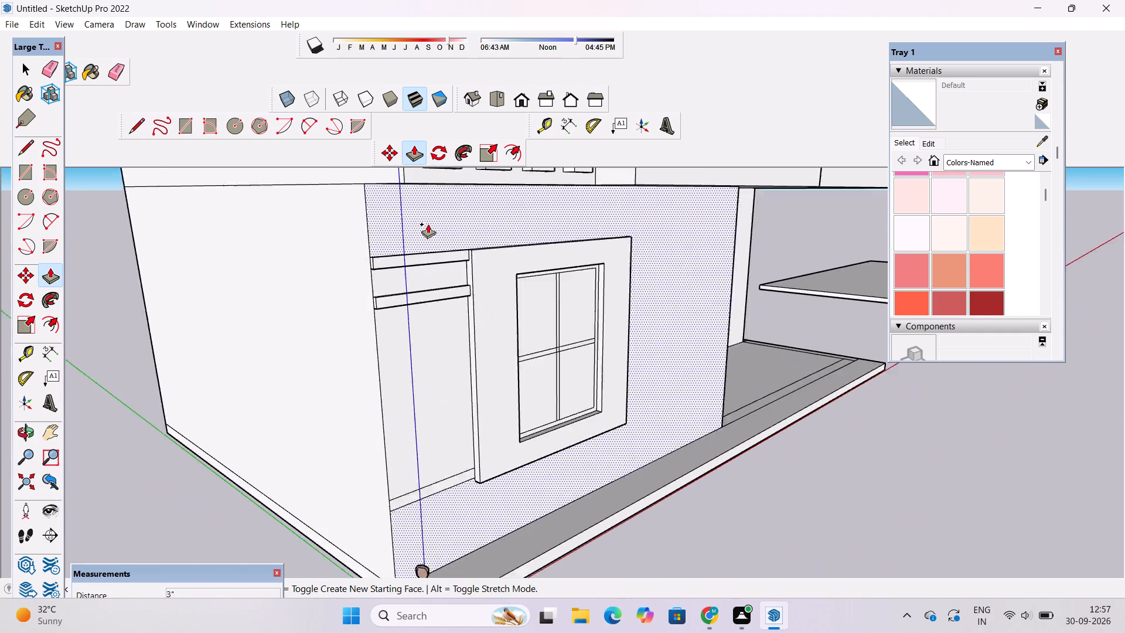
{"action": "scroll", "coordinate": [428, 224], "scroll_direction": "down", "scroll_amount": 2}
{"action": "scroll", "coordinate": [441, 467], "scroll_direction": "up", "scroll_amount": 14}
{"action": "left_click", "coordinate": [428, 400]}
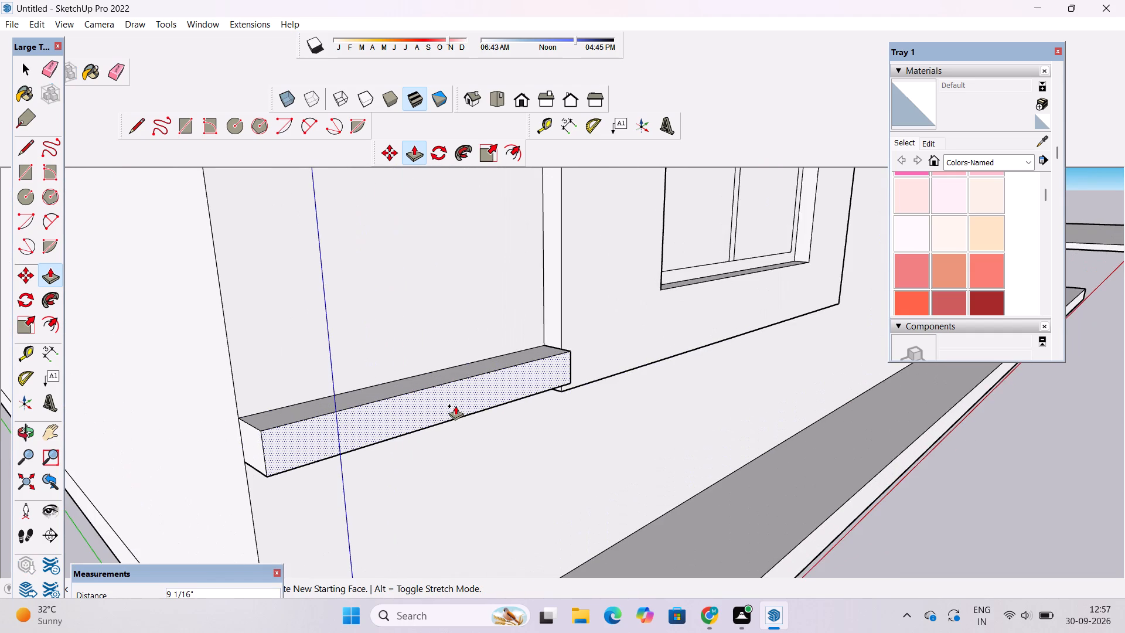
{"action": "type", "text": "3\""}
{"action": "key", "text": "Return"}
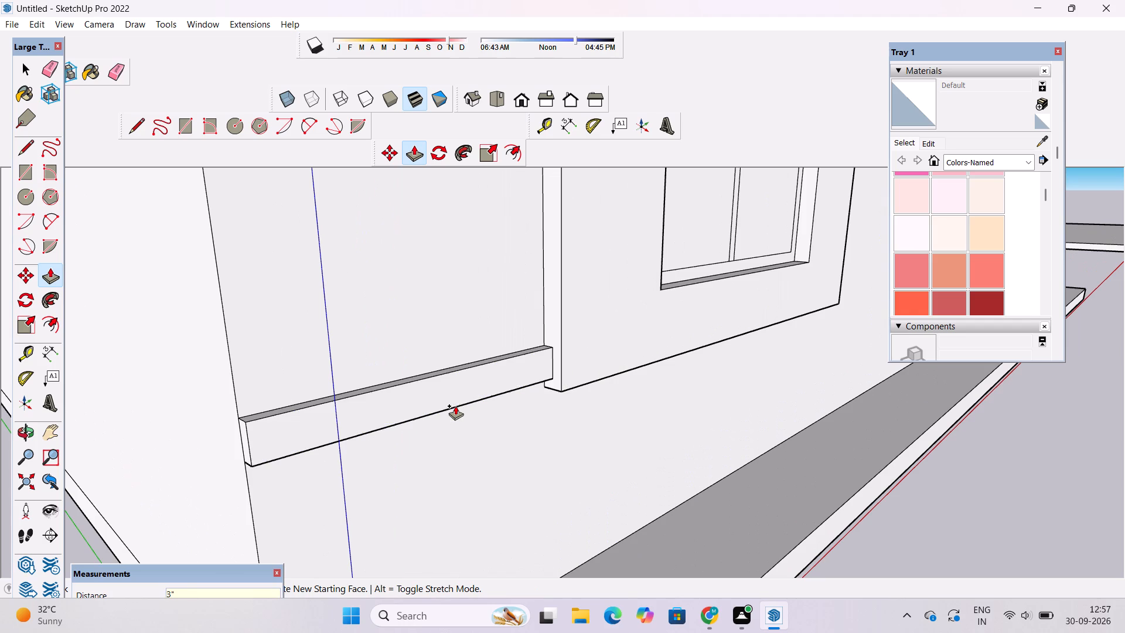
Examine the three projecting bands beside the ground-floor window from the front and close up.
{"action": "scroll", "coordinate": [452, 424], "scroll_direction": "down", "scroll_amount": 1}
{"action": "key", "text": "space"}
{"action": "type", "text": "o"}
{"action": "scroll", "coordinate": [447, 427], "scroll_direction": "down", "scroll_amount": 5}
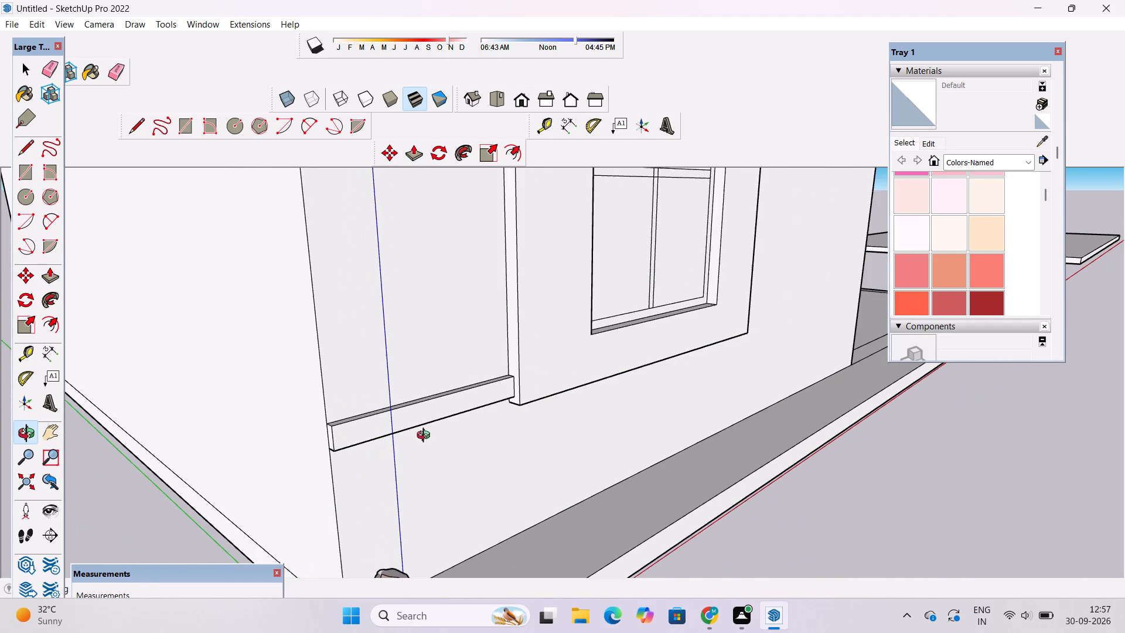
{"action": "left_click_drag", "start_coordinate": [430, 398], "coordinate": [419, 470]}
{"action": "scroll", "coordinate": [411, 458], "scroll_direction": "down", "scroll_amount": 6}
{"action": "left_click_drag", "start_coordinate": [429, 415], "coordinate": [420, 471], "text": "shift"}
{"action": "left_click_drag", "start_coordinate": [420, 471], "coordinate": [214, 416]}
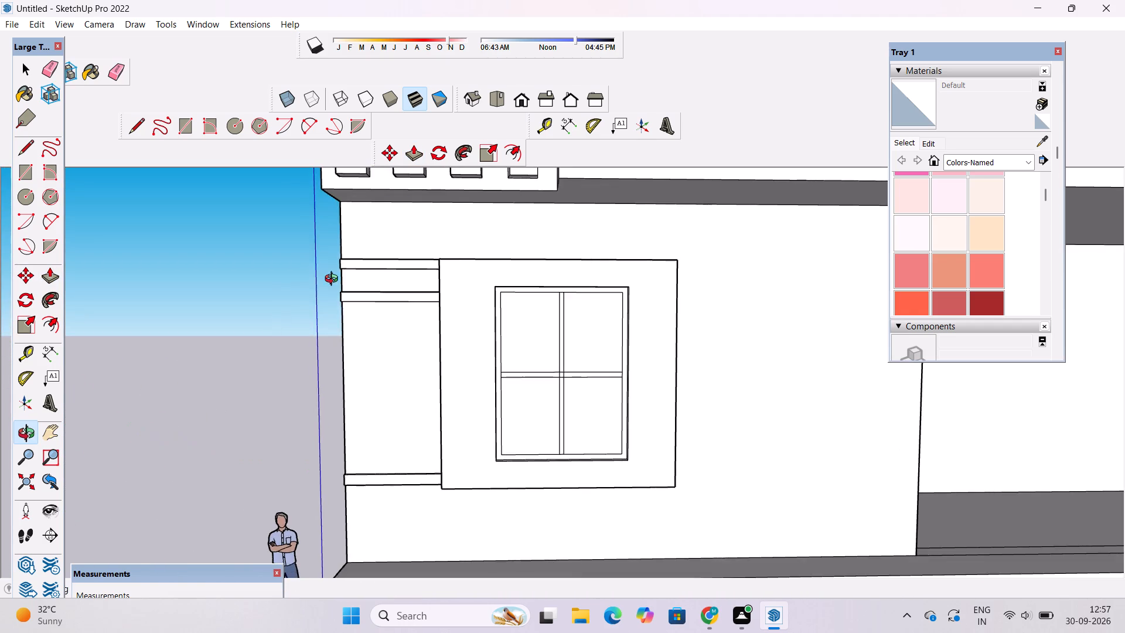
{"action": "scroll", "coordinate": [334, 280], "scroll_direction": "up", "scroll_amount": 8}
{"action": "left_click_drag", "start_coordinate": [383, 283], "coordinate": [528, 332]}
{"action": "scroll", "coordinate": [581, 239], "scroll_direction": "up", "scroll_amount": 3}
{"action": "left_click_drag", "start_coordinate": [597, 253], "coordinate": [512, 284]}
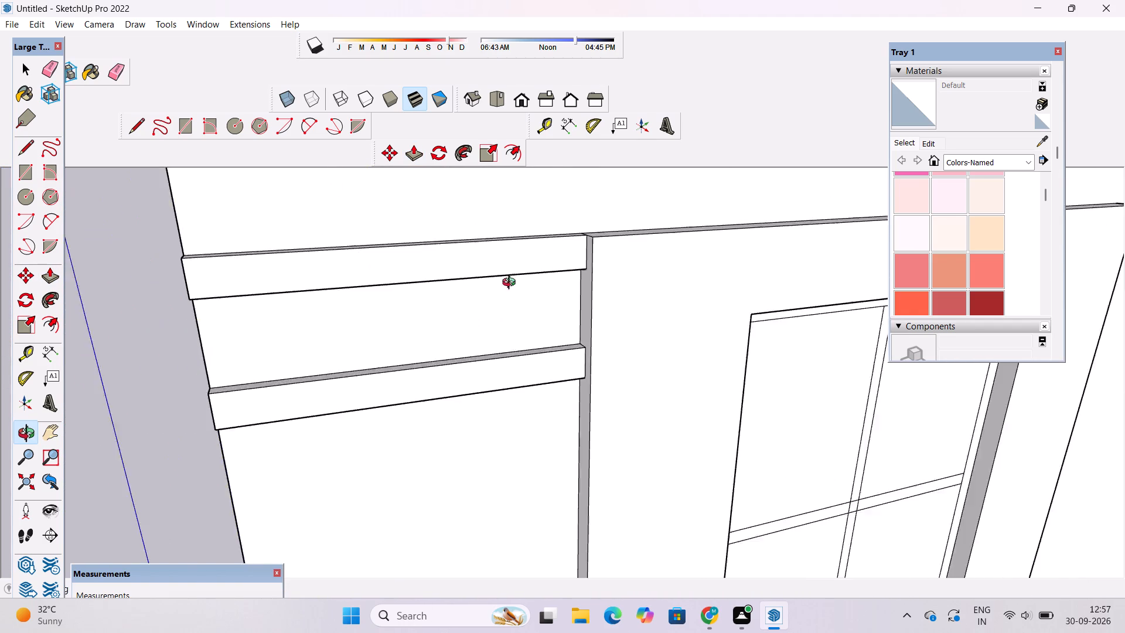
{"action": "left_click_drag", "start_coordinate": [512, 284], "coordinate": [387, 373]}
{"action": "scroll", "coordinate": [391, 357], "scroll_direction": "down", "scroll_amount": 4}
{"action": "left_click_drag", "start_coordinate": [393, 343], "coordinate": [407, 257]}
{"action": "scroll", "coordinate": [408, 253], "scroll_direction": "down", "scroll_amount": 6}
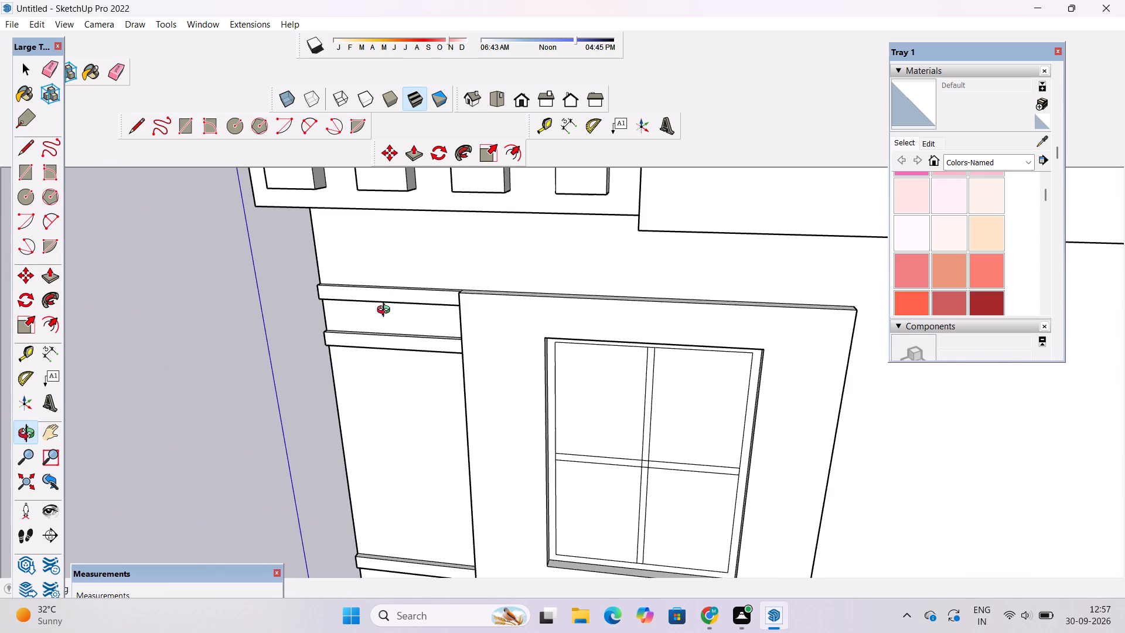
{"action": "left_click_drag", "start_coordinate": [398, 416], "coordinate": [407, 356]}
{"action": "scroll", "coordinate": [407, 342], "scroll_direction": "down", "scroll_amount": 6}
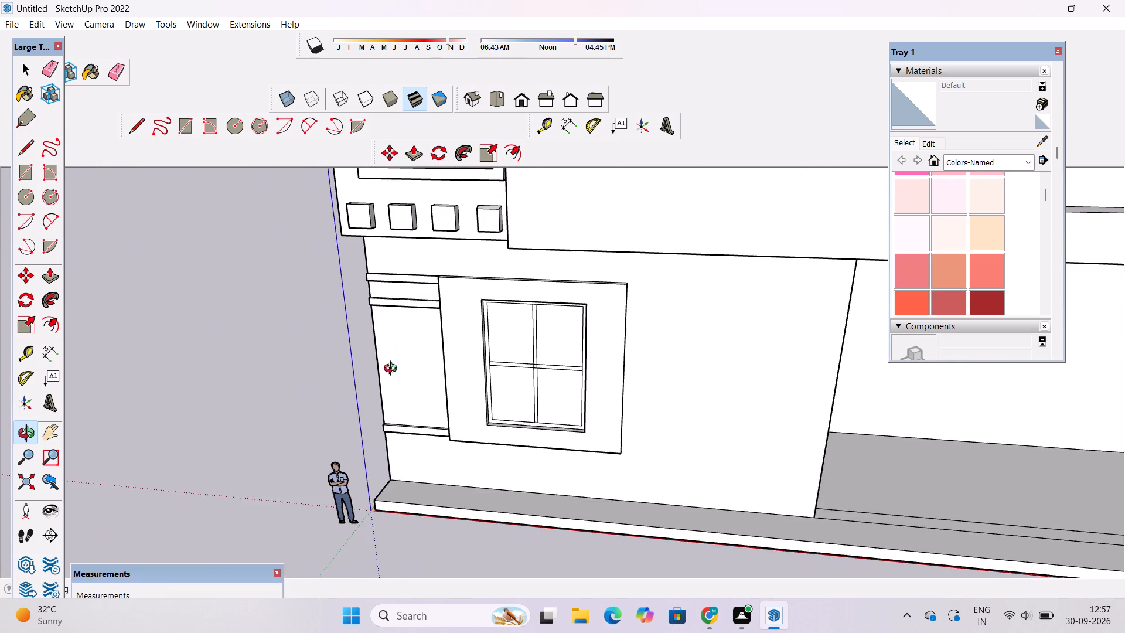
Examine the ground-floor front from several angles, from the window wall across to the open porch and its floor.
{"action": "left_click_drag", "start_coordinate": [396, 376], "coordinate": [499, 345]}
{"action": "left_click_drag", "start_coordinate": [535, 343], "coordinate": [464, 365], "text": "shift"}
{"action": "scroll", "coordinate": [417, 347], "scroll_direction": "down", "scroll_amount": 6}
{"action": "left_click_drag", "start_coordinate": [458, 386], "coordinate": [434, 311]}
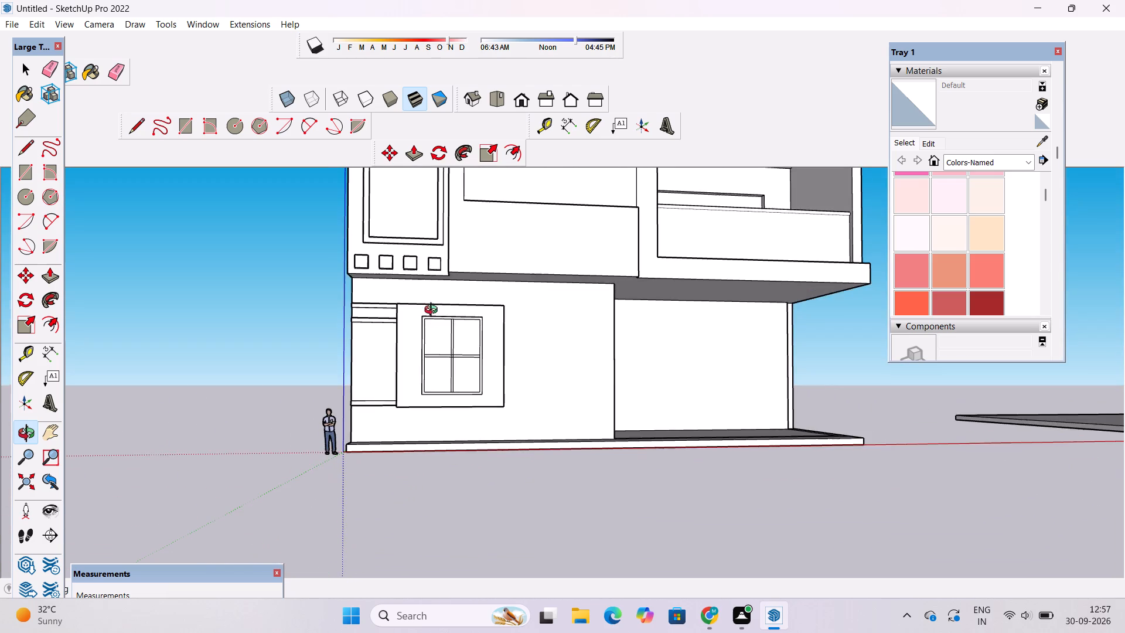
{"action": "left_click_drag", "start_coordinate": [434, 311], "coordinate": [433, 311]}
{"action": "left_click_drag", "start_coordinate": [518, 364], "coordinate": [464, 342], "text": "shift"}
{"action": "scroll", "coordinate": [449, 342], "scroll_direction": "up", "scroll_amount": 3}
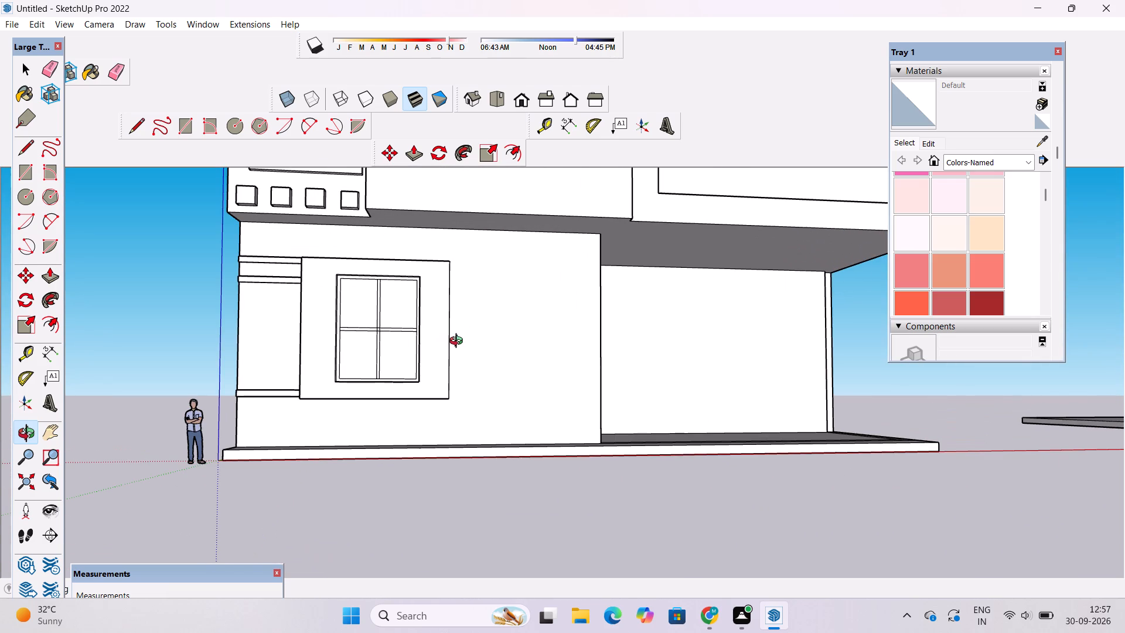
{"action": "left_click_drag", "start_coordinate": [459, 342], "coordinate": [417, 366], "text": "shift"}
{"action": "left_click_drag", "start_coordinate": [418, 370], "coordinate": [432, 487]}
{"action": "scroll", "coordinate": [425, 388], "scroll_direction": "up", "scroll_amount": 4}
{"action": "left_click_drag", "start_coordinate": [437, 391], "coordinate": [285, 393]}
{"action": "left_click_drag", "start_coordinate": [309, 395], "coordinate": [428, 355]}
{"action": "scroll", "coordinate": [428, 355], "scroll_direction": "down", "scroll_amount": 1, "text": "shift"}
{"action": "left_click_drag", "start_coordinate": [429, 358], "coordinate": [408, 349], "text": "shift"}
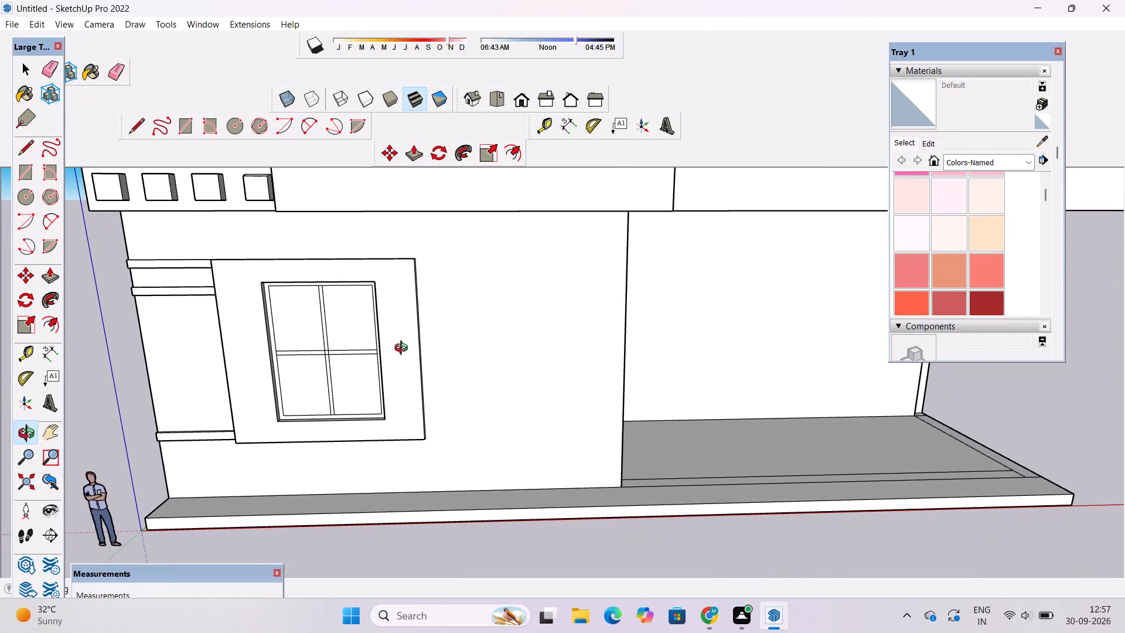
{"action": "scroll", "coordinate": [404, 349], "scroll_direction": "down", "scroll_amount": 2}
{"action": "scroll", "coordinate": [462, 403], "scroll_direction": "up", "scroll_amount": 1}
{"action": "left_click_drag", "start_coordinate": [463, 408], "coordinate": [471, 360]}
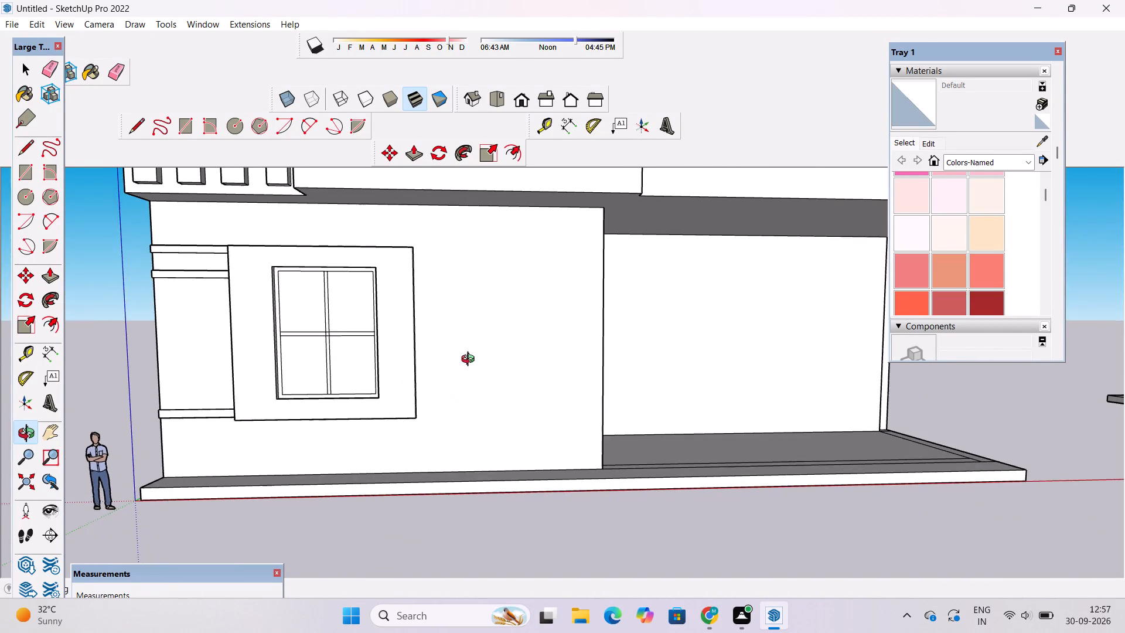
{"action": "left_click_drag", "start_coordinate": [472, 398], "coordinate": [511, 417]}
{"action": "left_click_drag", "start_coordinate": [508, 420], "coordinate": [406, 404]}
{"action": "scroll", "coordinate": [429, 396], "scroll_direction": "down", "scroll_amount": 4}
{"action": "left_click_drag", "start_coordinate": [492, 372], "coordinate": [485, 502]}
{"action": "scroll", "coordinate": [520, 414], "scroll_direction": "up", "scroll_amount": 2}
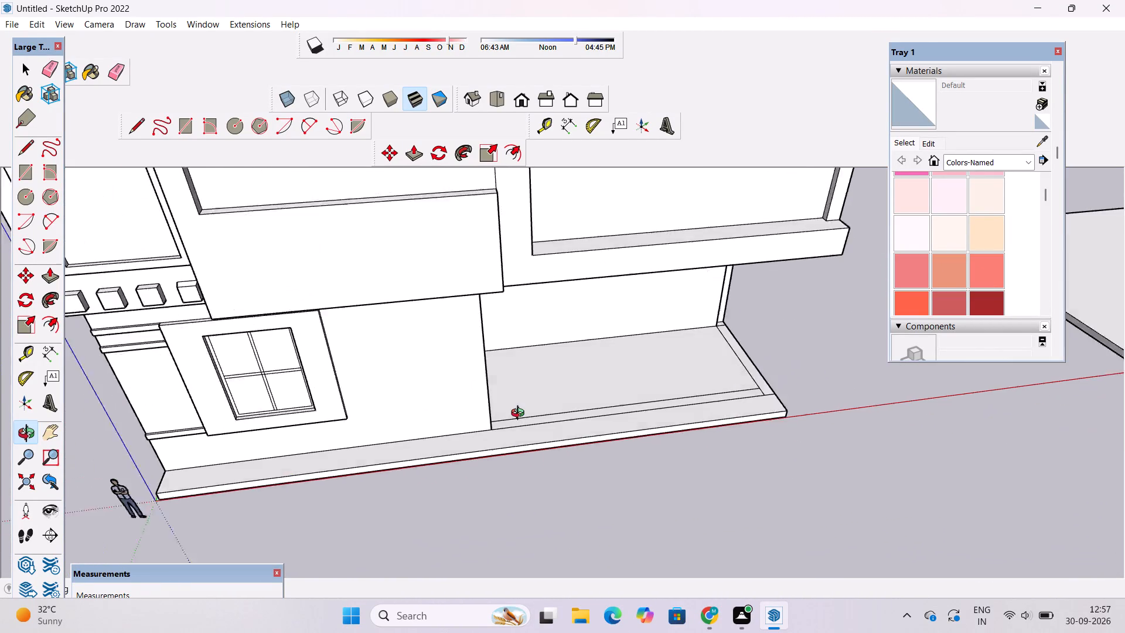
{"action": "scroll", "coordinate": [520, 414], "scroll_direction": "up", "scroll_amount": 1}
{"action": "left_click_drag", "start_coordinate": [562, 411], "coordinate": [487, 418], "text": "shift"}
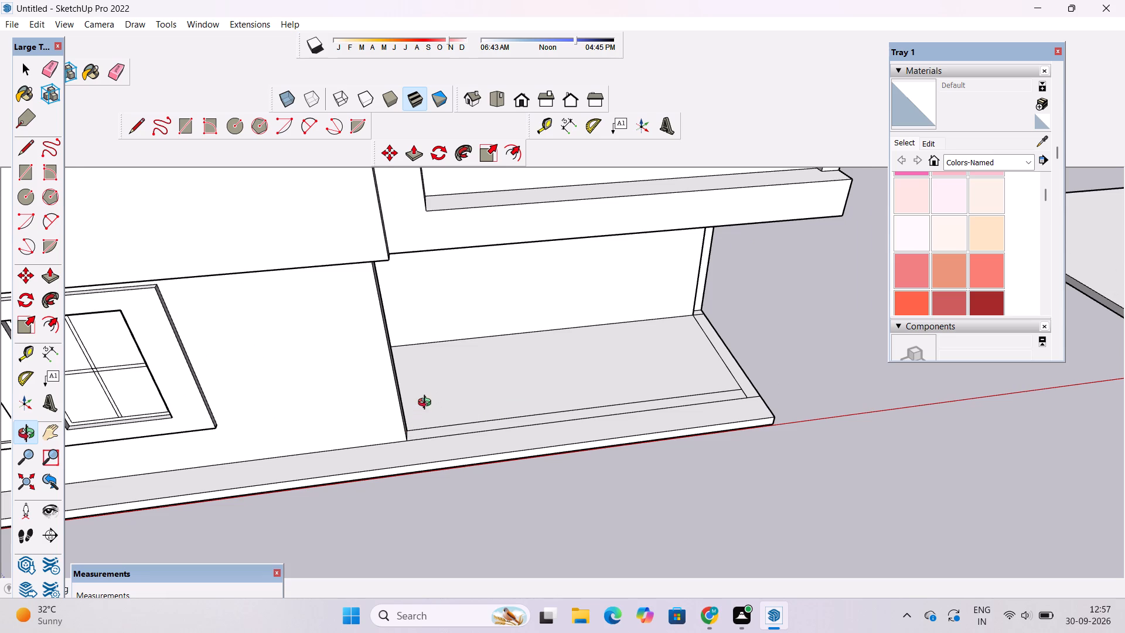
{"action": "left_click_drag", "start_coordinate": [447, 397], "coordinate": [408, 392], "text": "shift"}
{"action": "left_click_drag", "start_coordinate": [493, 406], "coordinate": [469, 429]}
{"action": "scroll", "coordinate": [654, 394], "scroll_direction": "up", "scroll_amount": 2}
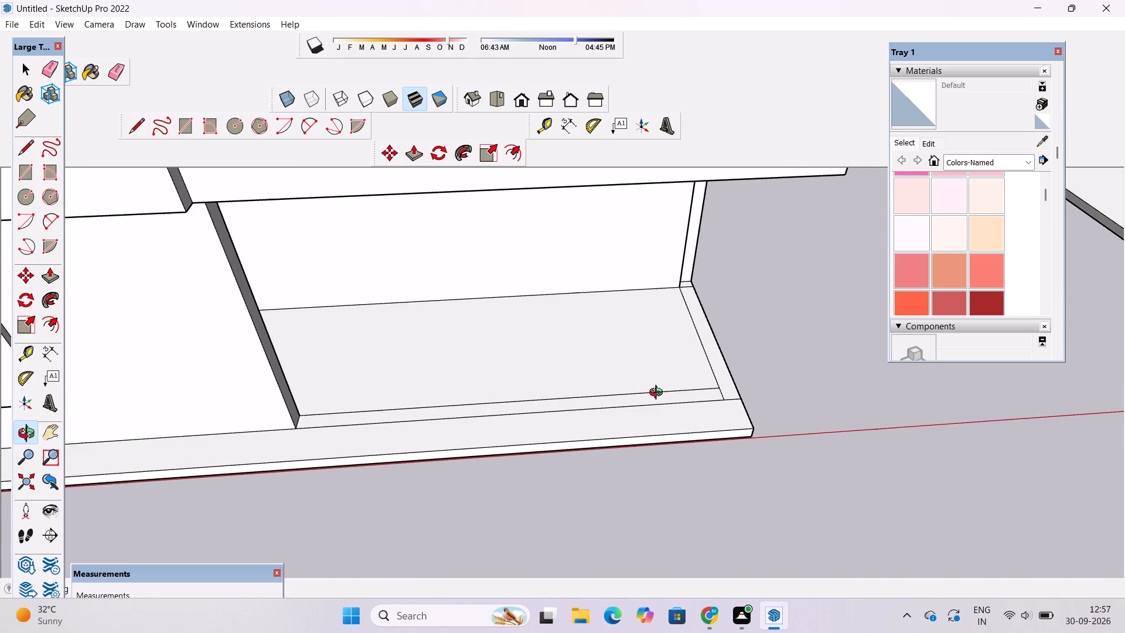
{"action": "left_click_drag", "start_coordinate": [659, 394], "coordinate": [566, 417], "text": "shift"}
{"action": "left_click_drag", "start_coordinate": [588, 427], "coordinate": [556, 395]}
{"action": "scroll", "coordinate": [546, 384], "scroll_direction": "down", "scroll_amount": 2}
{"action": "left_click_drag", "start_coordinate": [546, 391], "coordinate": [565, 431]}
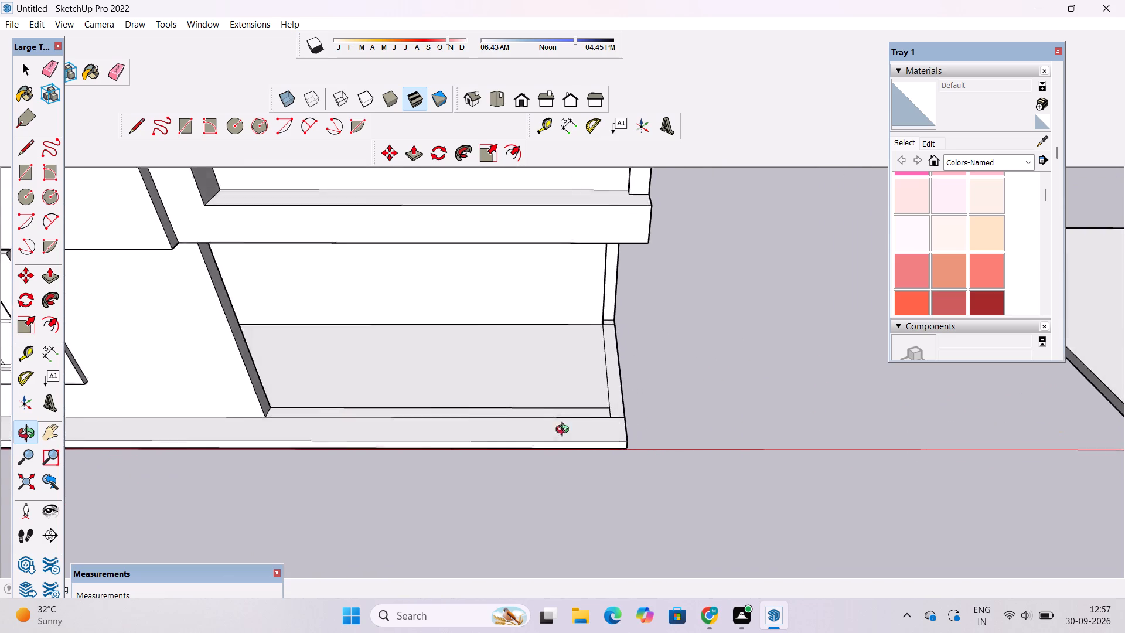
{"action": "left_click_drag", "start_coordinate": [565, 431], "coordinate": [571, 441]}
Push the narrow strip at the outer end of the porch's back wall back 1' flush with the wall, and erase the leftover seam.
{"action": "scroll", "coordinate": [588, 345], "scroll_direction": "up", "scroll_amount": 3}
{"action": "left_click_drag", "start_coordinate": [599, 363], "coordinate": [591, 270]}
{"action": "left_click_drag", "start_coordinate": [608, 292], "coordinate": [584, 454], "text": "shift"}
{"action": "left_click_drag", "start_coordinate": [587, 455], "coordinate": [465, 335], "text": "shift"}
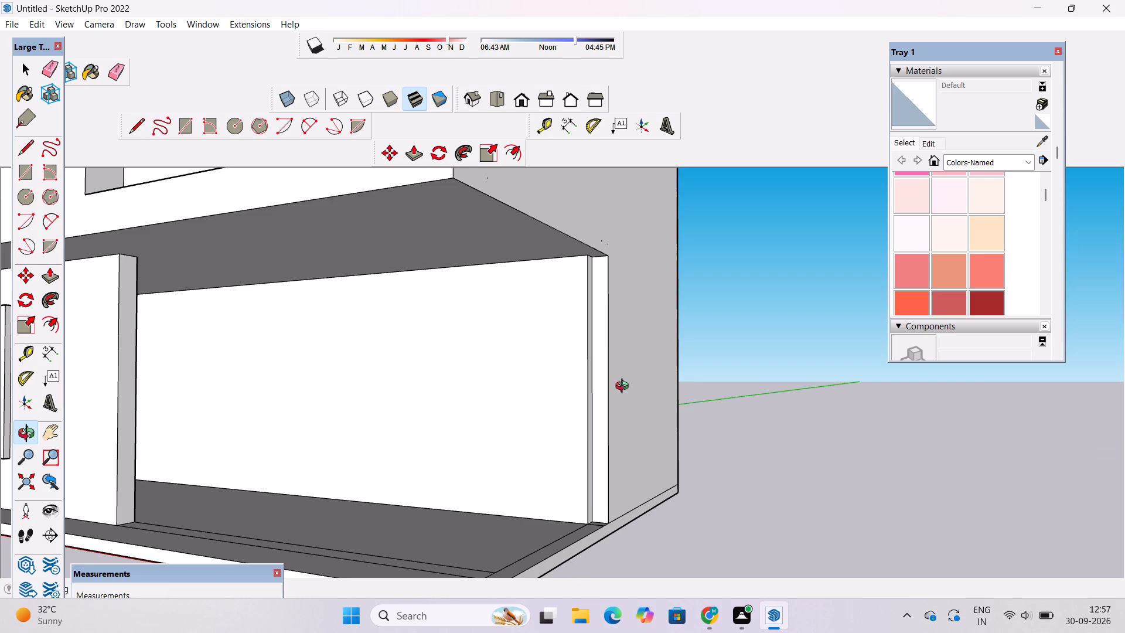
{"action": "left_click_drag", "start_coordinate": [605, 389], "coordinate": [605, 355], "text": "shift"}
{"action": "left_click_drag", "start_coordinate": [605, 355], "coordinate": [605, 362]}
{"action": "scroll", "coordinate": [560, 292], "scroll_direction": "up", "scroll_amount": 5}
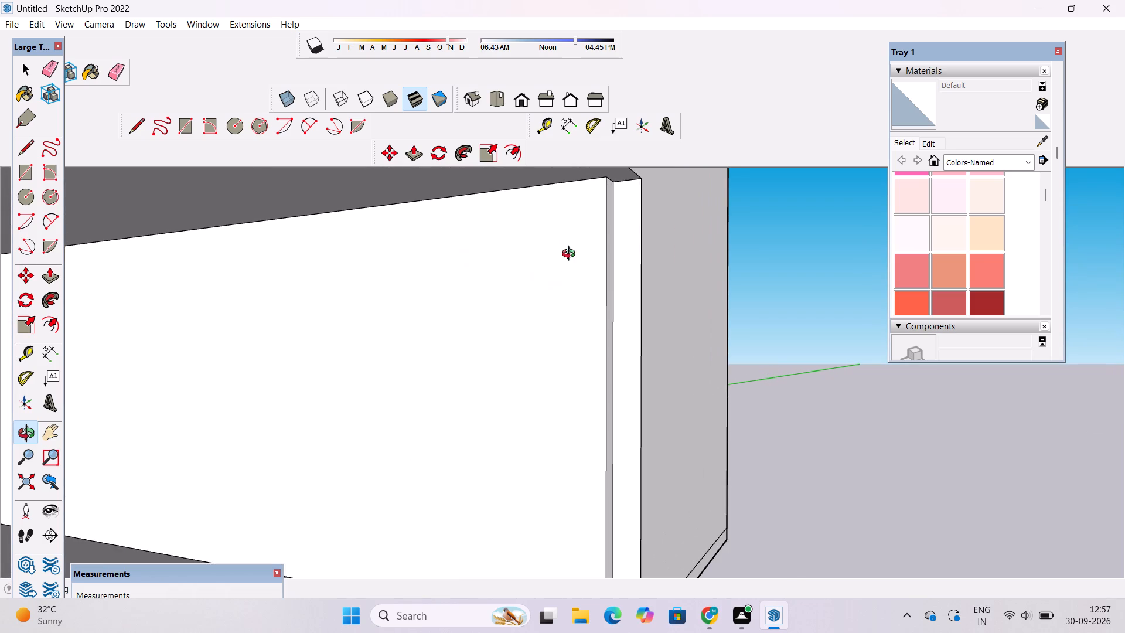
{"action": "left_click_drag", "start_coordinate": [585, 254], "coordinate": [549, 295], "text": "shift"}
{"action": "scroll", "coordinate": [541, 267], "scroll_direction": "down", "scroll_amount": 5}
{"action": "left_click_drag", "start_coordinate": [557, 291], "coordinate": [561, 285], "text": "shift"}
{"action": "key", "text": "p"}
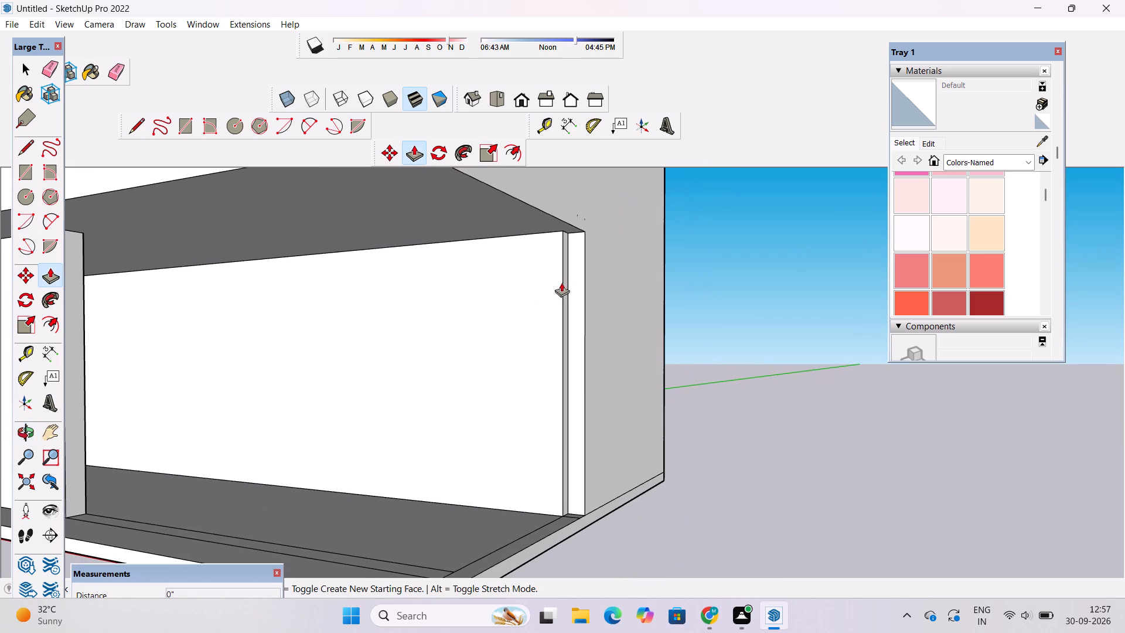
{"action": "left_click", "coordinate": [573, 267]}
{"action": "left_click", "coordinate": [550, 244]}
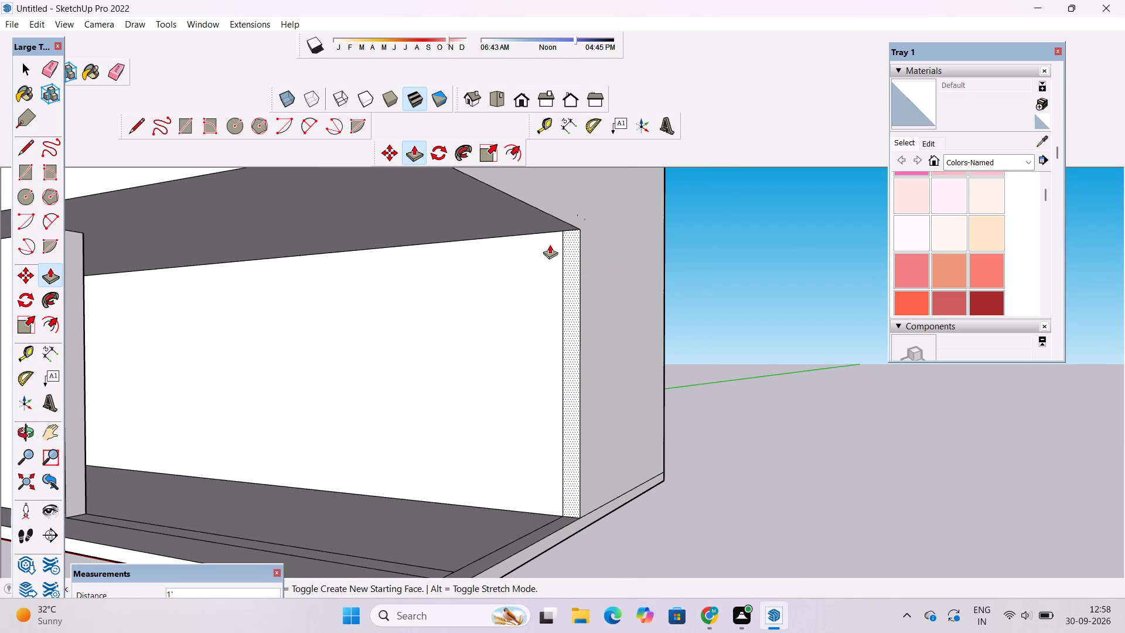
{"action": "key", "text": "e"}
{"action": "left_click", "coordinate": [564, 264]}
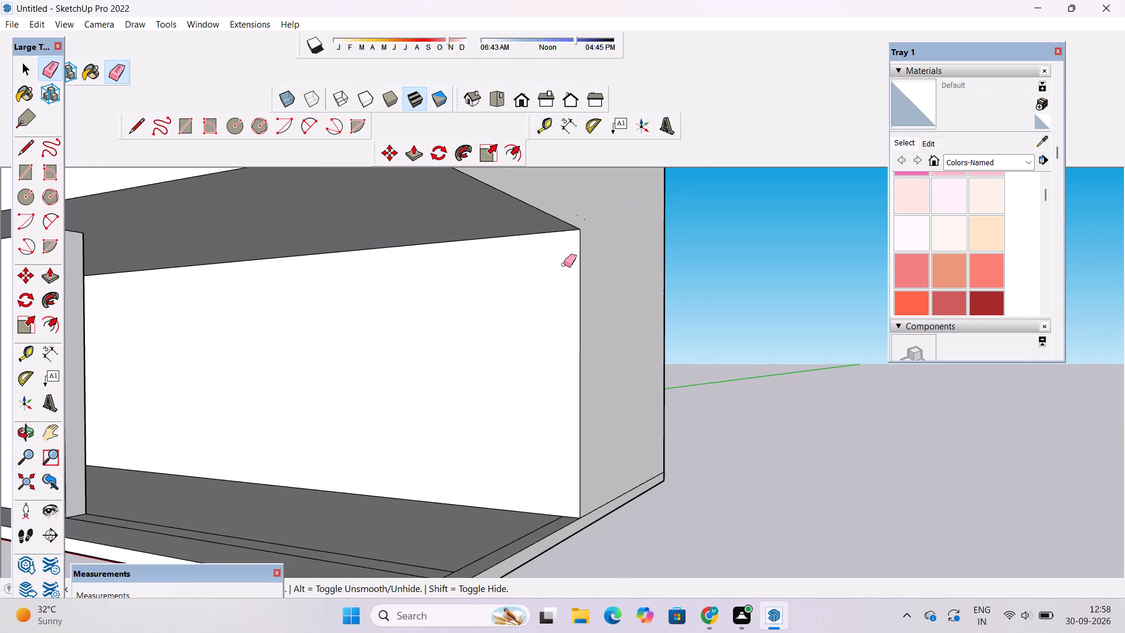
Examine the porch's outer end, its floor and front corner in relation to the balcony above.
{"action": "key", "text": "o"}
{"action": "scroll", "coordinate": [553, 240], "scroll_direction": "down", "scroll_amount": 5}
{"action": "left_click_drag", "start_coordinate": [553, 251], "coordinate": [569, 290]}
{"action": "left_click_drag", "start_coordinate": [570, 290], "coordinate": [567, 277]}
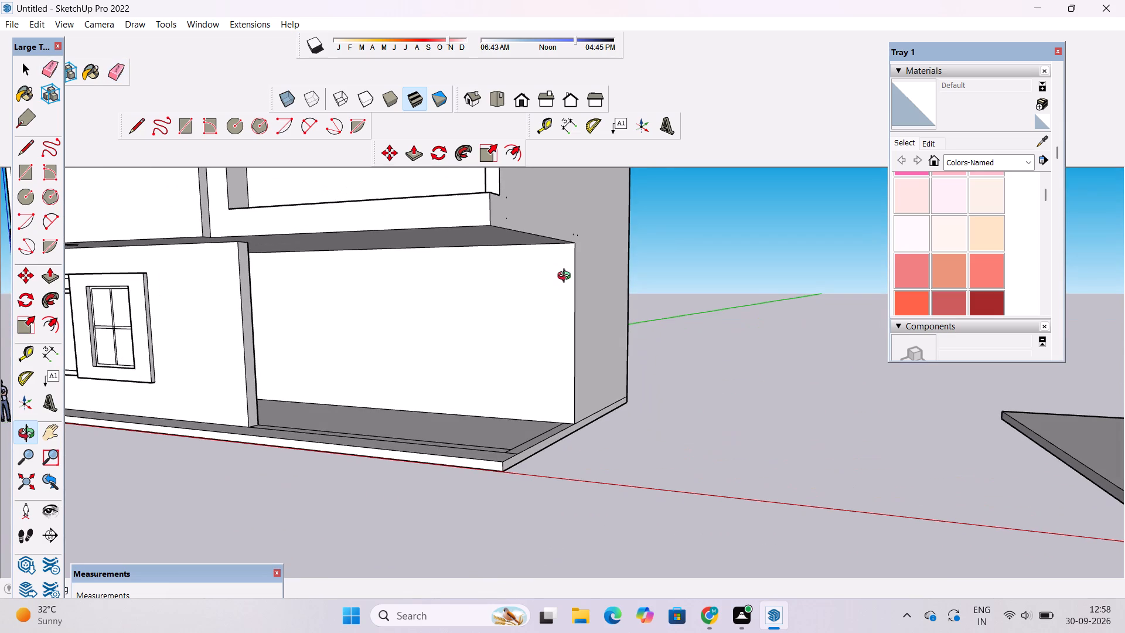
{"action": "left_click_drag", "start_coordinate": [514, 312], "coordinate": [519, 278], "text": "shift"}
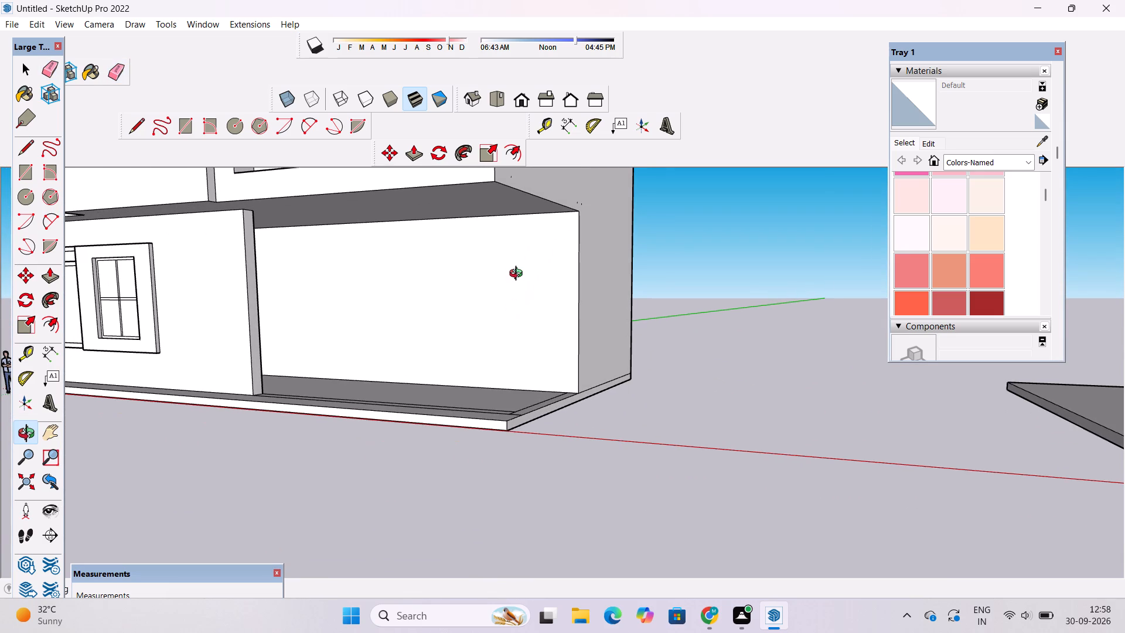
{"action": "scroll", "coordinate": [489, 358], "scroll_direction": "down", "scroll_amount": 1}
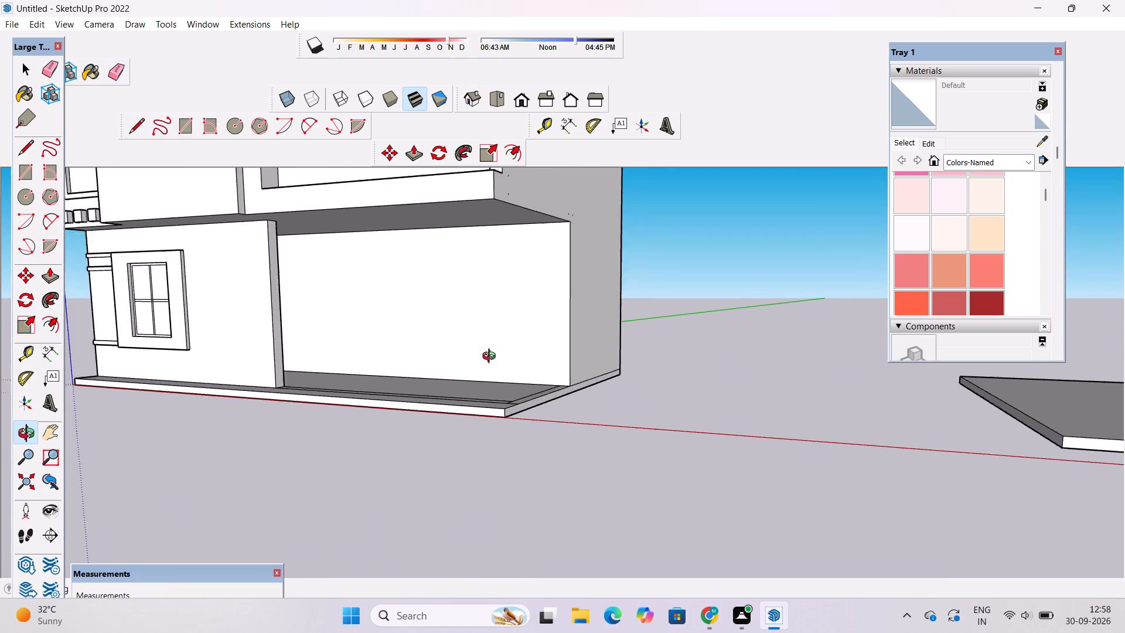
{"action": "scroll", "coordinate": [492, 358], "scroll_direction": "down", "scroll_amount": 2}
{"action": "left_click_drag", "start_coordinate": [489, 374], "coordinate": [519, 433]}
{"action": "left_click_drag", "start_coordinate": [522, 445], "coordinate": [555, 425]}
{"action": "scroll", "coordinate": [551, 425], "scroll_direction": "up", "scroll_amount": 4}
{"action": "left_click_drag", "start_coordinate": [551, 424], "coordinate": [612, 470]}
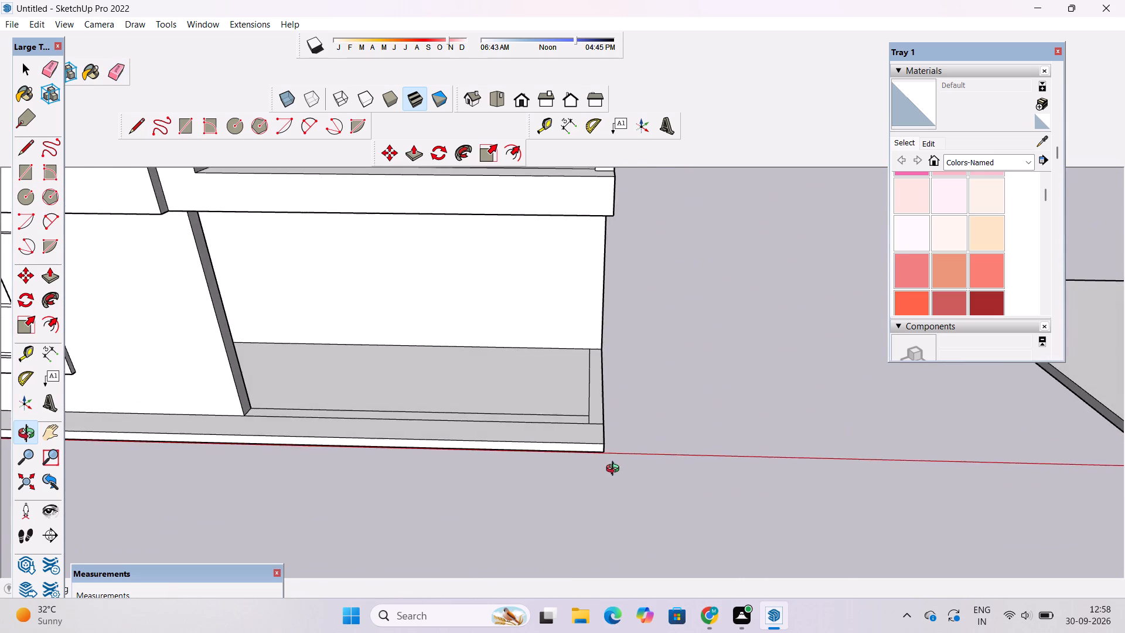
{"action": "scroll", "coordinate": [586, 440], "scroll_direction": "up", "scroll_amount": 5}
{"action": "left_click_drag", "start_coordinate": [581, 438], "coordinate": [596, 445], "text": "shift"}
{"action": "left_click_drag", "start_coordinate": [599, 446], "coordinate": [623, 465]}
{"action": "scroll", "coordinate": [625, 452], "scroll_direction": "up", "scroll_amount": 3}
{"action": "left_click_drag", "start_coordinate": [622, 438], "coordinate": [667, 431], "text": "shift"}
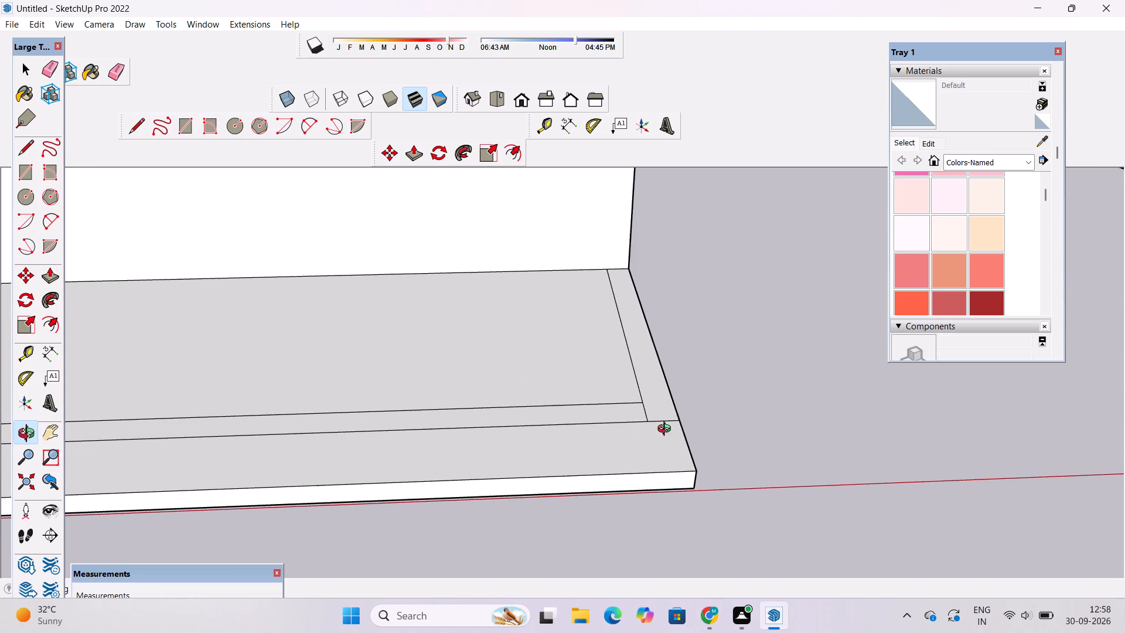
{"action": "scroll", "coordinate": [667, 430], "scroll_direction": "down", "scroll_amount": 6}
{"action": "left_click_drag", "start_coordinate": [483, 429], "coordinate": [548, 430], "text": "shift"}
{"action": "scroll", "coordinate": [548, 431], "scroll_direction": "down", "scroll_amount": 4}
{"action": "left_click_drag", "start_coordinate": [510, 444], "coordinate": [532, 437], "text": "shift"}
{"action": "scroll", "coordinate": [533, 435], "scroll_direction": "down", "scroll_amount": 2}
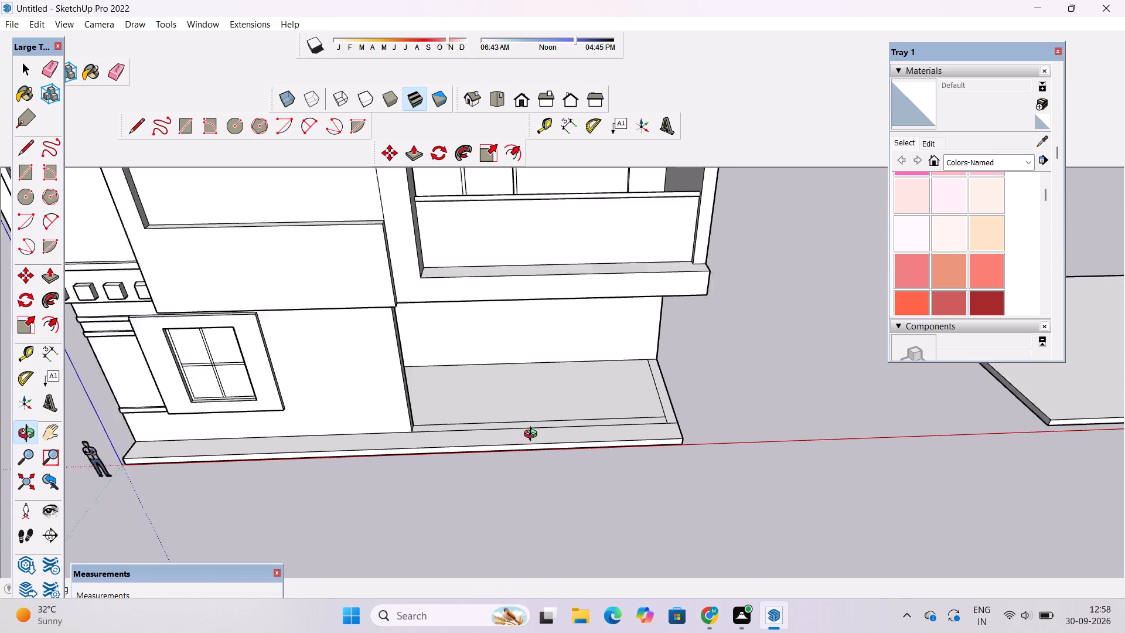
Draw a square of about 2' 10 1/8" on the porch floor, starting where the front floor line meets the outer edge.
{"action": "scroll", "coordinate": [533, 435], "scroll_direction": "down", "scroll_amount": 2}
{"action": "left_click_drag", "start_coordinate": [535, 435], "coordinate": [461, 487]}
{"action": "scroll", "coordinate": [492, 474], "scroll_direction": "up", "scroll_amount": 1}
{"action": "left_click_drag", "start_coordinate": [492, 473], "coordinate": [425, 468], "text": "shift"}
{"action": "scroll", "coordinate": [425, 466], "scroll_direction": "up", "scroll_amount": 1}
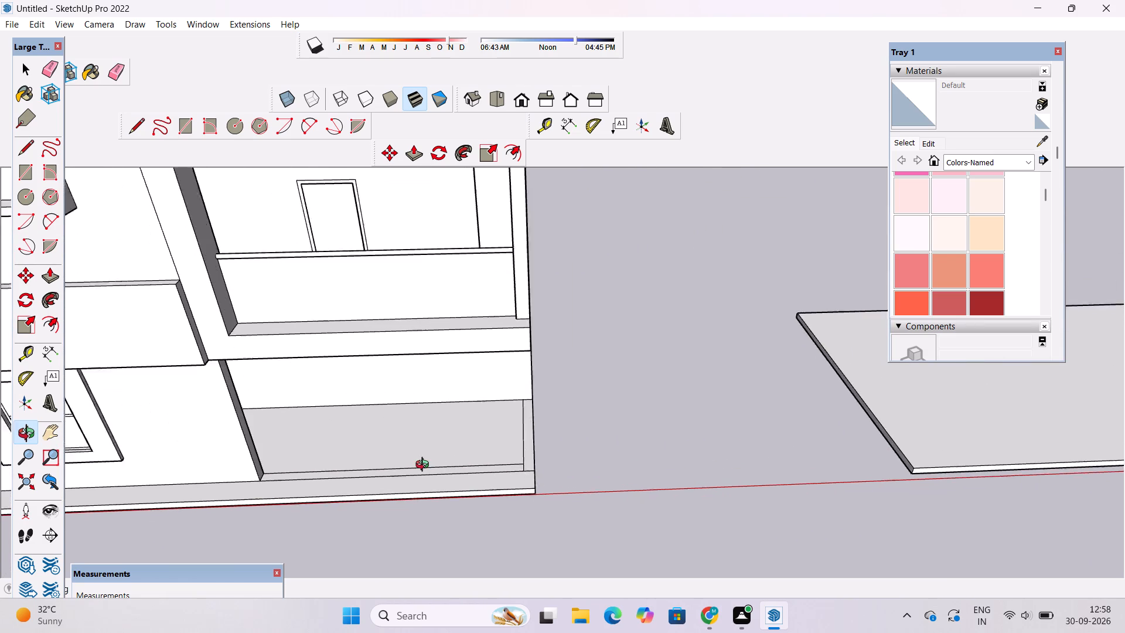
{"action": "scroll", "coordinate": [425, 466], "scroll_direction": "up", "scroll_amount": 1}
{"action": "left_click_drag", "start_coordinate": [425, 466], "coordinate": [425, 448], "text": "shift"}
{"action": "left_click_drag", "start_coordinate": [441, 459], "coordinate": [454, 485]}
{"action": "scroll", "coordinate": [476, 469], "scroll_direction": "up", "scroll_amount": 1}
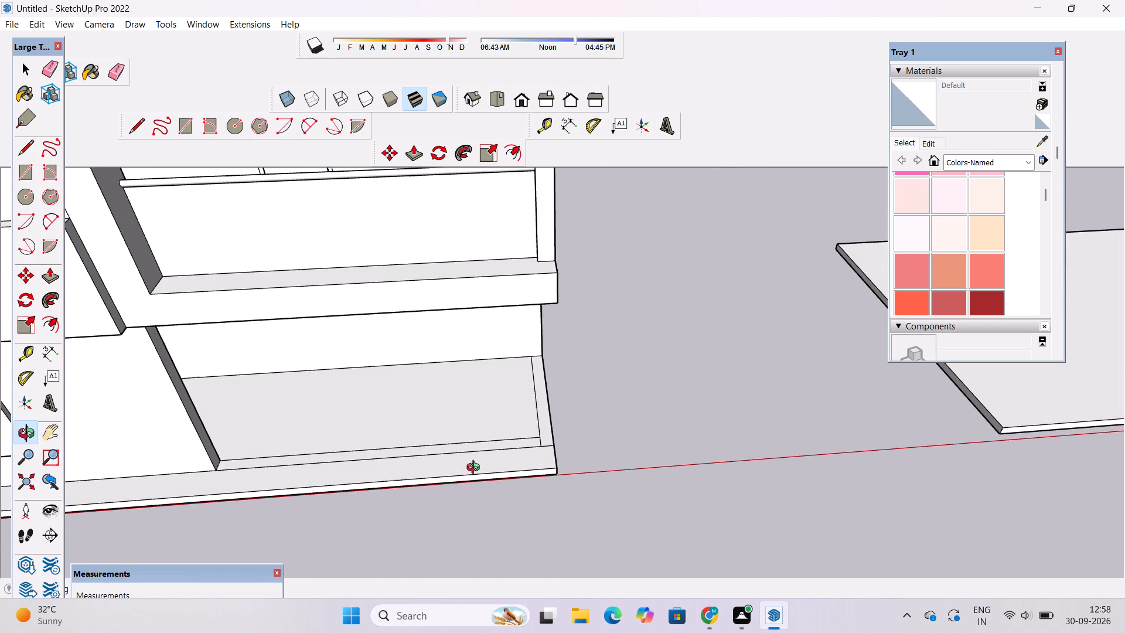
{"action": "key", "text": "r"}
{"action": "scroll", "coordinate": [553, 447], "scroll_direction": "up", "scroll_amount": 7}
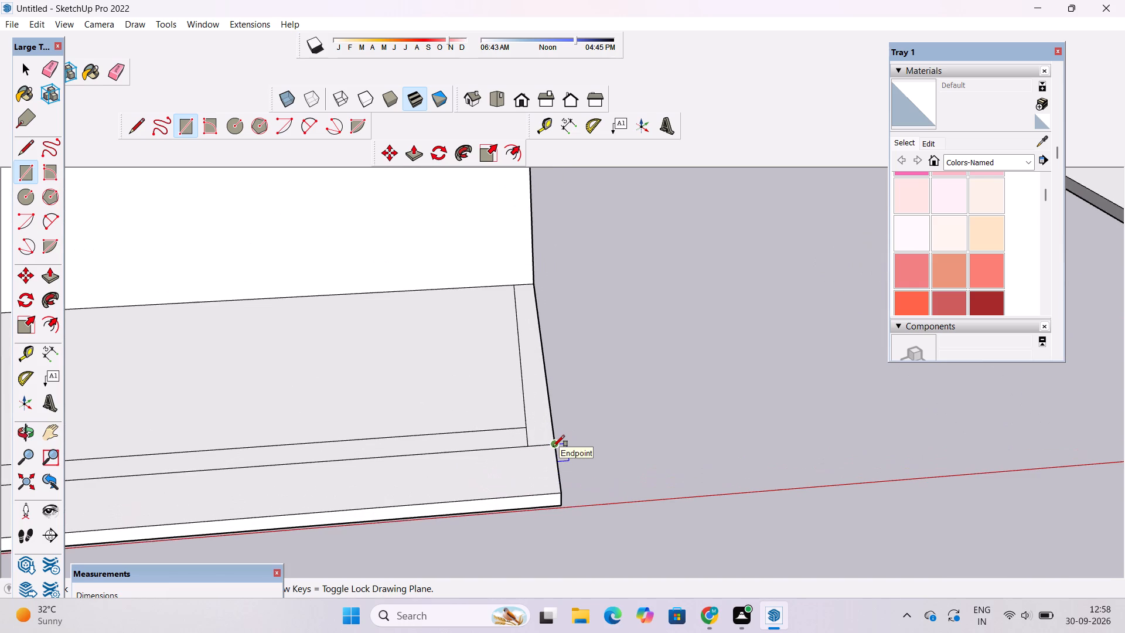
{"action": "left_click", "coordinate": [553, 445]}
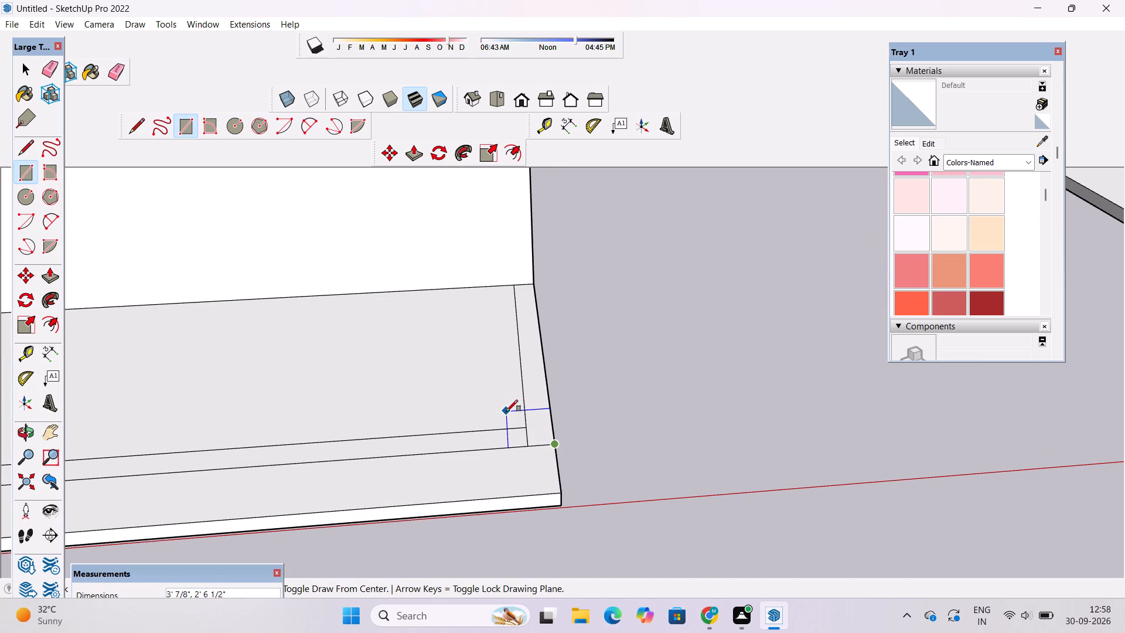
{"action": "left_click", "coordinate": [503, 413]}
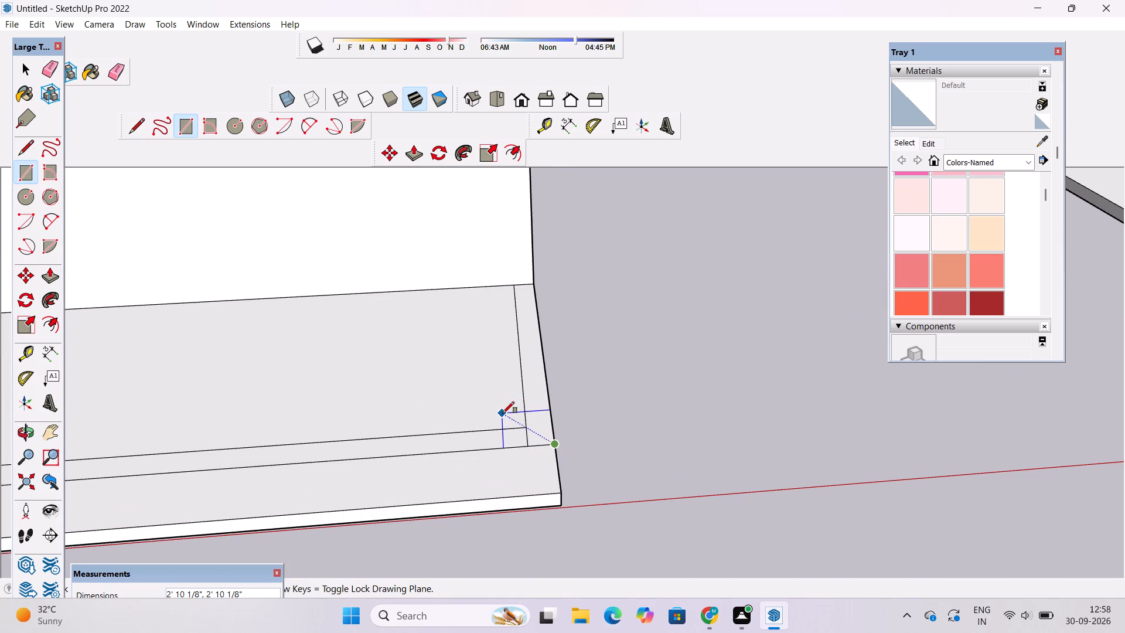
Erase the floor line segments crossing inside the porch-corner square.
{"action": "key", "text": "space"}
{"action": "key", "text": "e"}
{"action": "left_click_drag", "start_coordinate": [530, 422], "coordinate": [523, 435]}
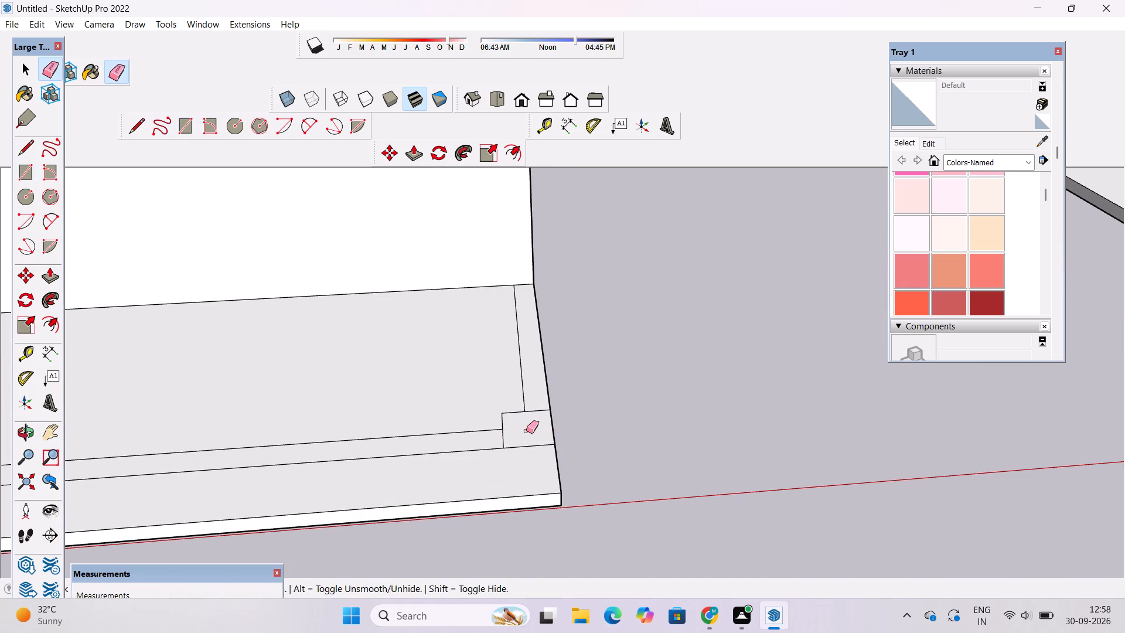
{"action": "key", "text": "space"}
Push/Pull the porch-corner square up 23' to the underside of the balcony, forming a corner column.
{"action": "key", "text": "p"}
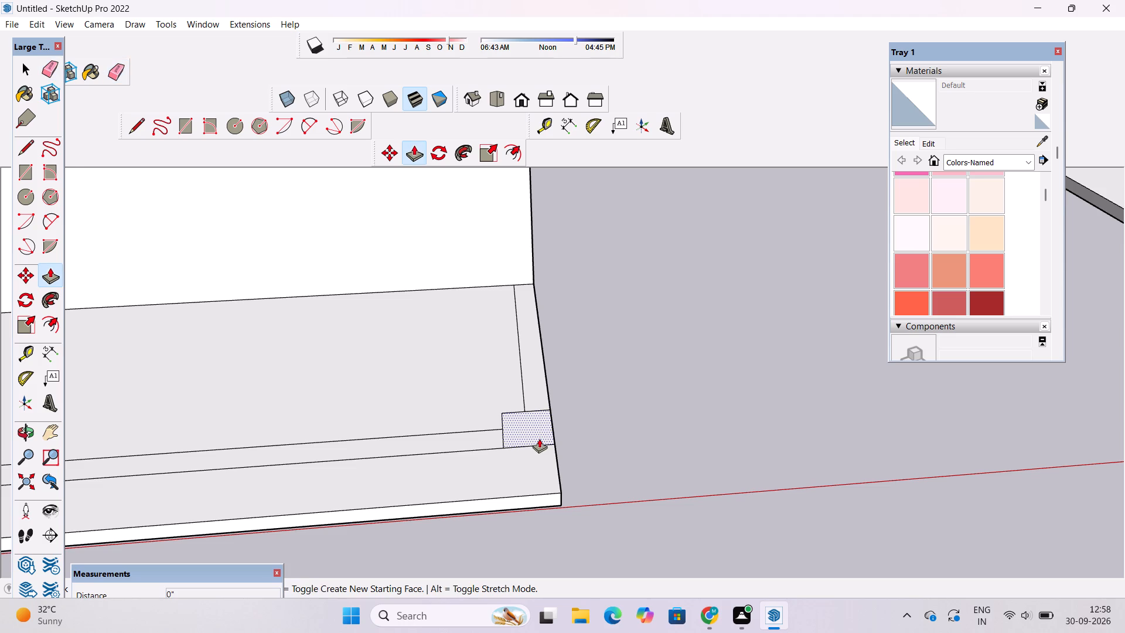
{"action": "scroll", "coordinate": [539, 438], "scroll_direction": "down", "scroll_amount": 1}
{"action": "left_click", "coordinate": [534, 425]}
{"action": "scroll", "coordinate": [529, 404], "scroll_direction": "down", "scroll_amount": 7}
{"action": "scroll", "coordinate": [500, 329], "scroll_direction": "up", "scroll_amount": 5}
{"action": "key", "text": "o"}
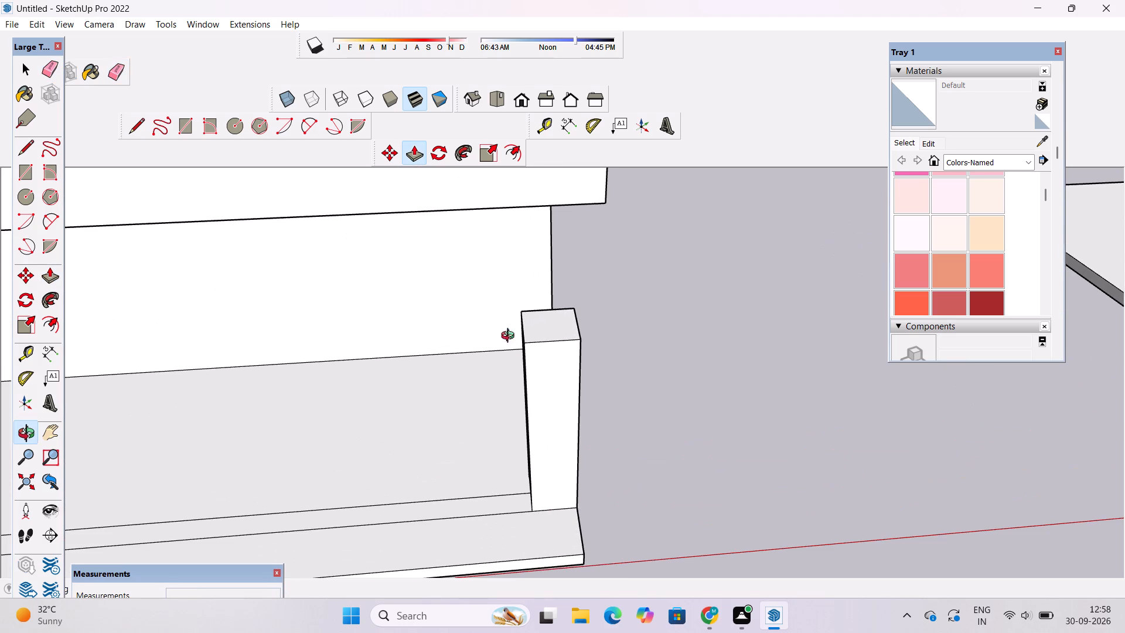
{"action": "left_click_drag", "start_coordinate": [532, 401], "coordinate": [463, 237]}
{"action": "left_click_drag", "start_coordinate": [531, 368], "coordinate": [546, 509], "text": "shift"}
{"action": "left_click_drag", "start_coordinate": [546, 501], "coordinate": [566, 469]}
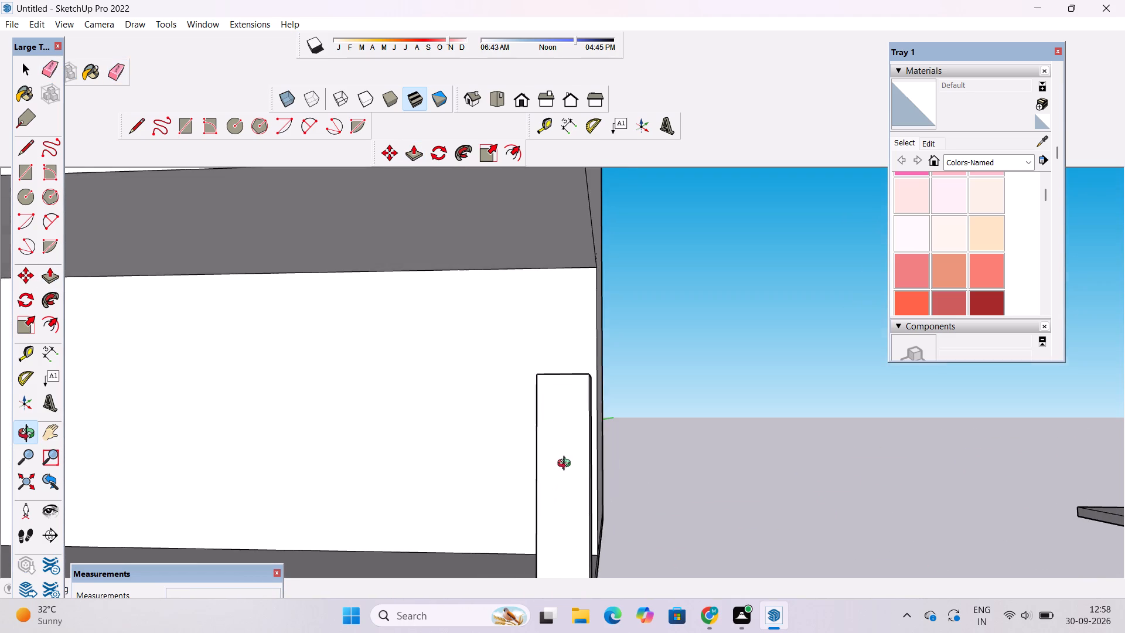
{"action": "scroll", "coordinate": [543, 424], "scroll_direction": "down", "scroll_amount": 5, "text": "shift"}
{"action": "left_click_drag", "start_coordinate": [540, 418], "coordinate": [561, 496], "text": "shift"}
{"action": "left_click_drag", "start_coordinate": [561, 496], "coordinate": [581, 502]}
{"action": "left_click_drag", "start_coordinate": [581, 502], "coordinate": [577, 471]}
{"action": "left_click_drag", "start_coordinate": [577, 468], "coordinate": [572, 483]}
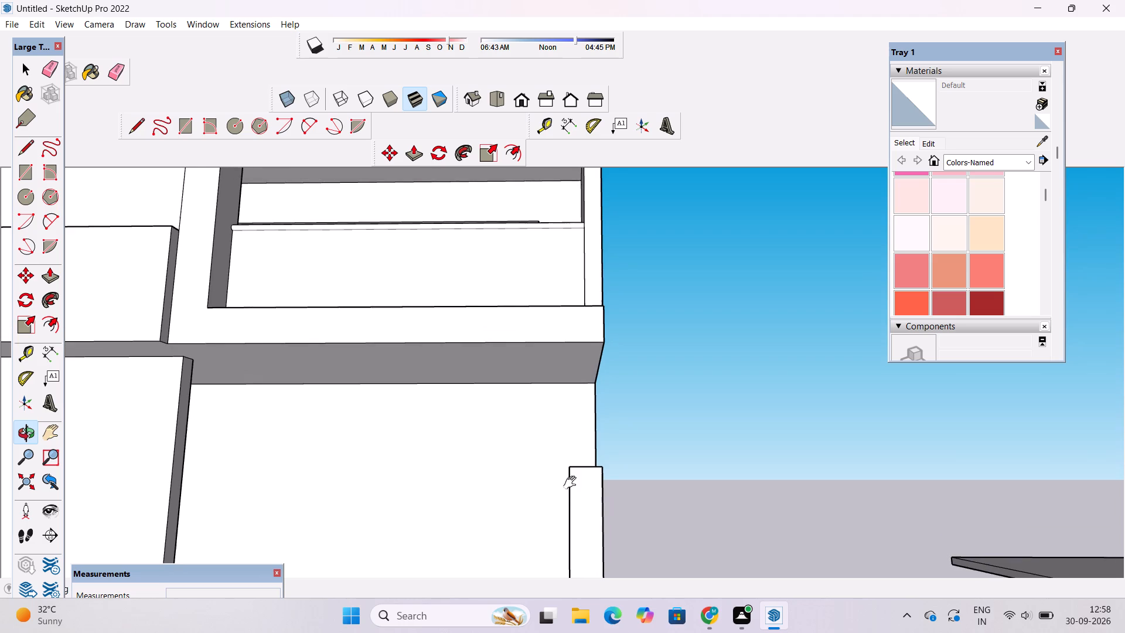
{"action": "left_click_drag", "start_coordinate": [572, 483], "coordinate": [572, 484]}
{"action": "key", "text": "p"}
{"action": "scroll", "coordinate": [557, 373], "scroll_direction": "up", "scroll_amount": 4}
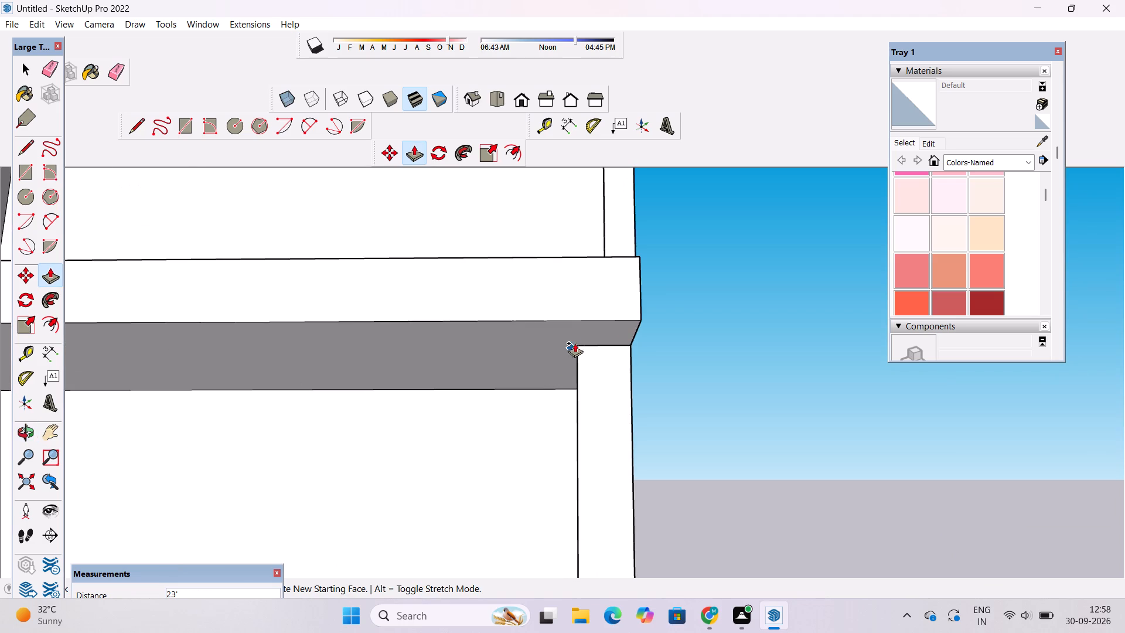
{"action": "left_click", "coordinate": [577, 339]}
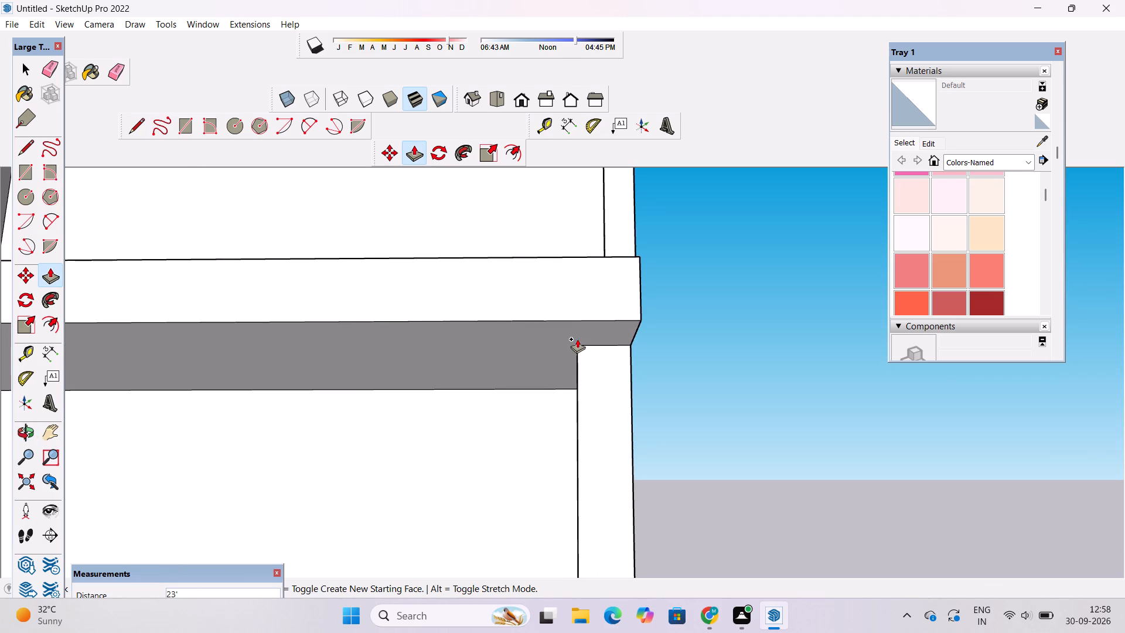
{"action": "key", "text": "space"}
Erase the vertical seam running up the corner column's inner face.
{"action": "key", "text": "o"}
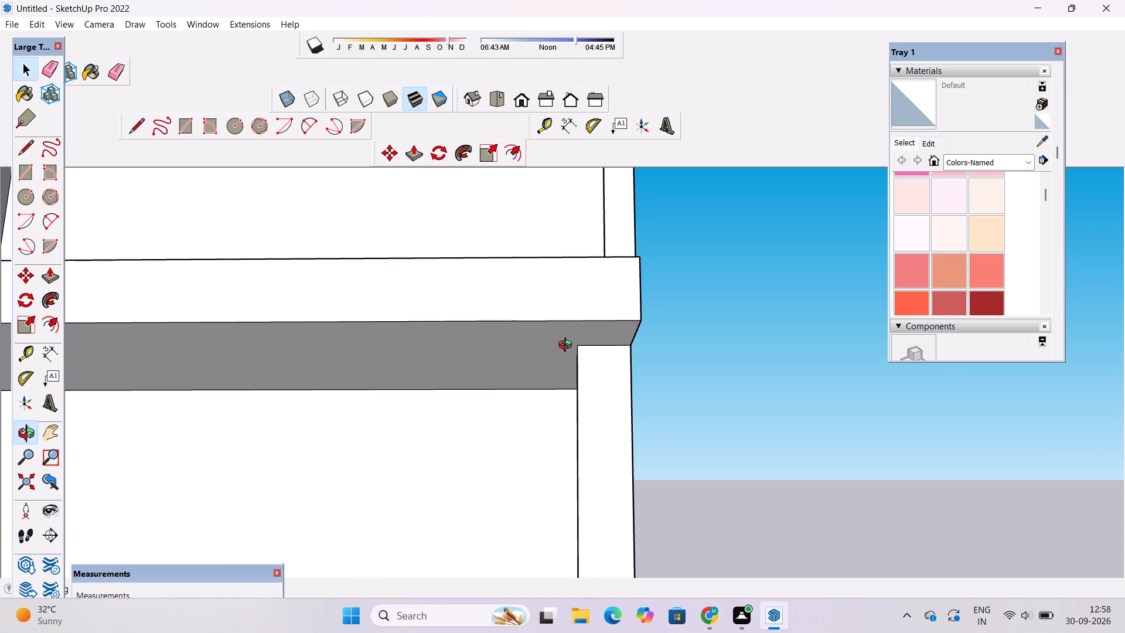
{"action": "scroll", "coordinate": [568, 347], "scroll_direction": "down", "scroll_amount": 6}
{"action": "left_click_drag", "start_coordinate": [568, 348], "coordinate": [587, 441]}
{"action": "left_click_drag", "start_coordinate": [587, 443], "coordinate": [586, 372], "text": "shift"}
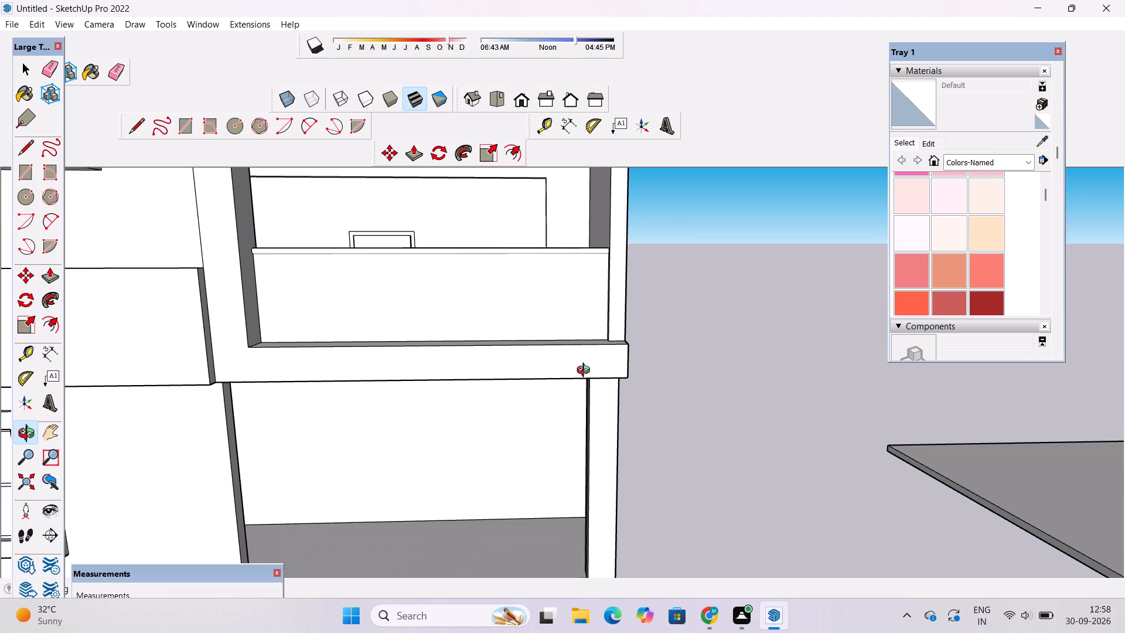
{"action": "scroll", "coordinate": [540, 373], "scroll_direction": "up", "scroll_amount": 5}
{"action": "left_click_drag", "start_coordinate": [540, 387], "coordinate": [550, 281], "text": "shift"}
{"action": "scroll", "coordinate": [550, 280], "scroll_direction": "down", "scroll_amount": 4}
{"action": "left_click_drag", "start_coordinate": [562, 390], "coordinate": [564, 455]}
{"action": "left_click_drag", "start_coordinate": [492, 362], "coordinate": [632, 364]}
{"action": "scroll", "coordinate": [635, 391], "scroll_direction": "up", "scroll_amount": 4}
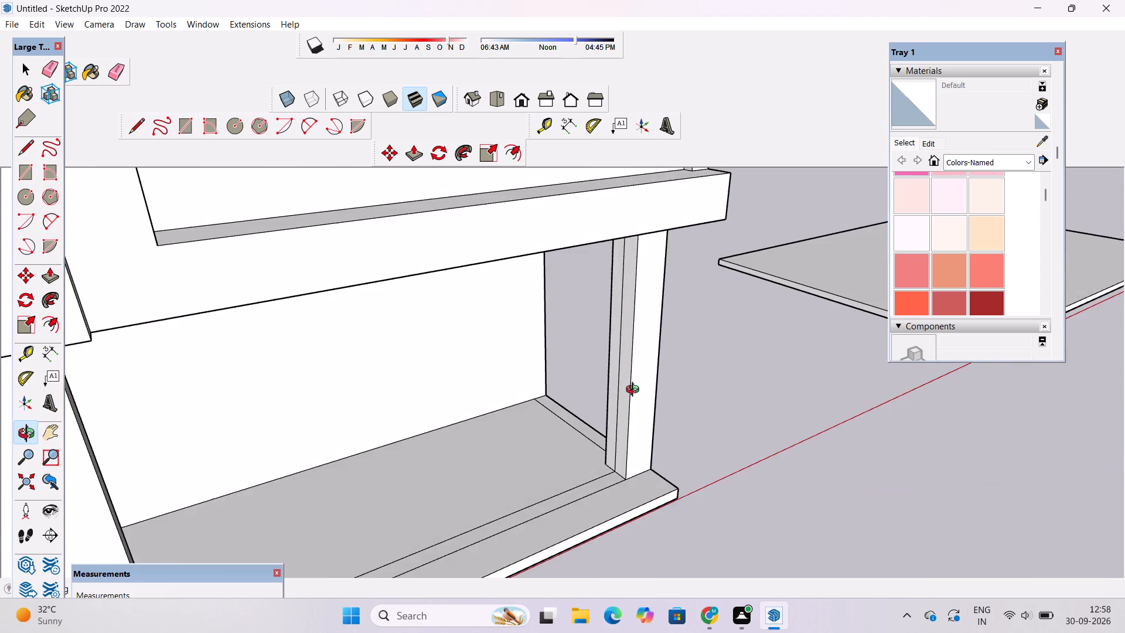
{"action": "left_click_drag", "start_coordinate": [594, 411], "coordinate": [578, 430], "text": "shift"}
{"action": "left_click_drag", "start_coordinate": [601, 433], "coordinate": [626, 430]}
{"action": "key", "text": "e"}
{"action": "scroll", "coordinate": [629, 423], "scroll_direction": "up", "scroll_amount": 6}
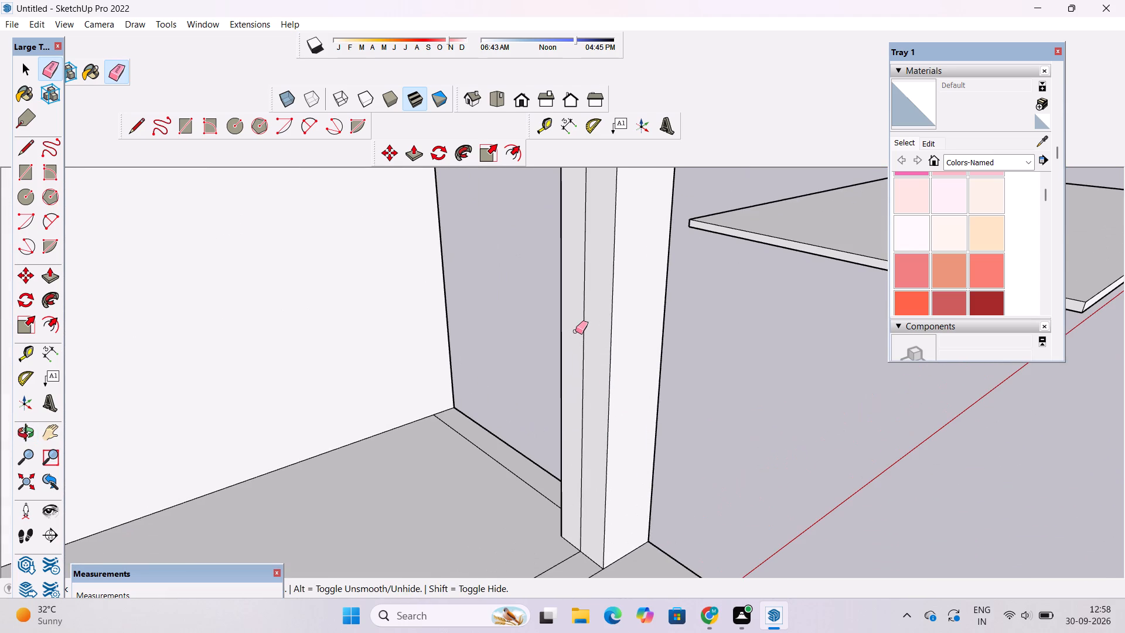
{"action": "left_click", "coordinate": [582, 322]}
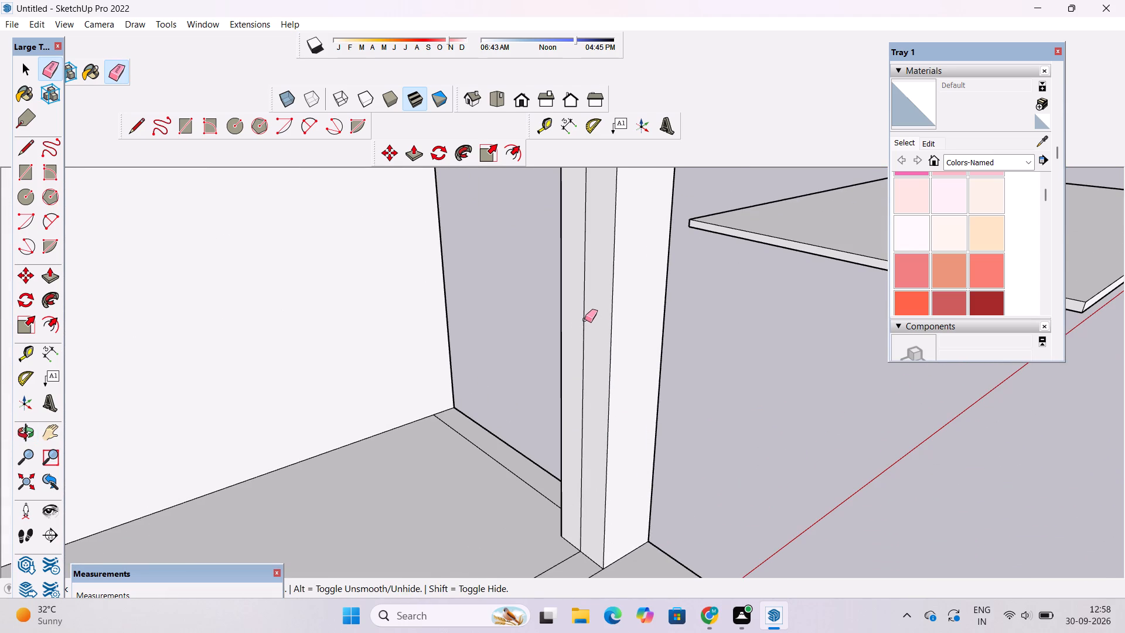
{"action": "left_click", "coordinate": [584, 318]}
Examine the porch opening, its floor lines and the corner column in relation to the balcony and window wall.
{"action": "scroll", "coordinate": [627, 301], "scroll_direction": "down", "scroll_amount": 10}
{"action": "scroll", "coordinate": [601, 403], "scroll_direction": "up", "scroll_amount": 4}
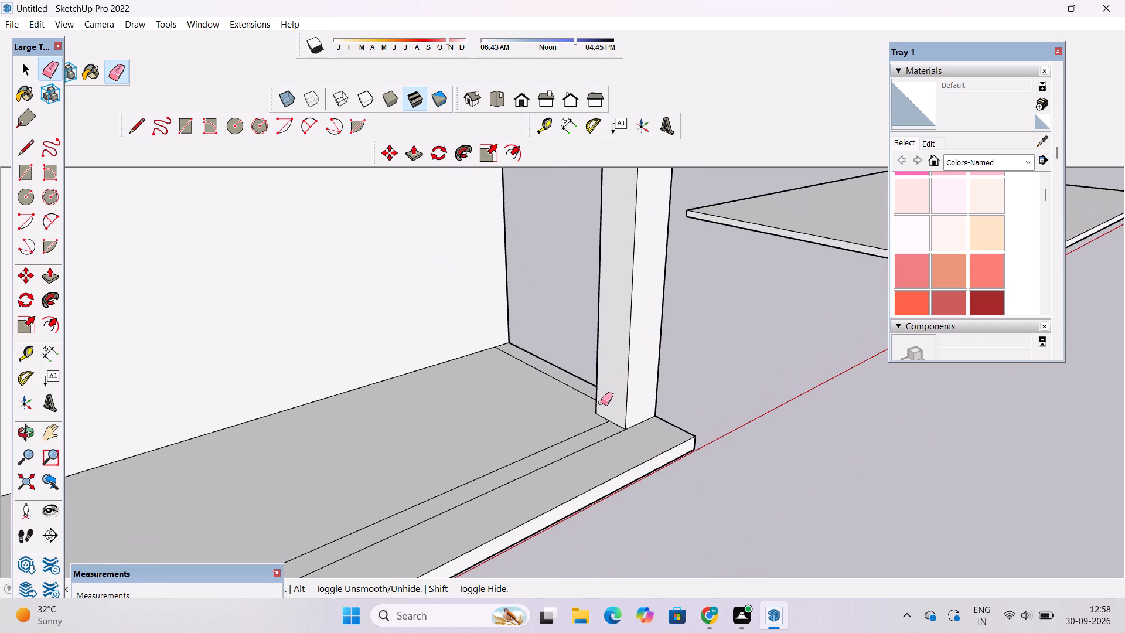
{"action": "scroll", "coordinate": [601, 403], "scroll_direction": "up", "scroll_amount": 1}
{"action": "key", "text": "o"}
{"action": "scroll", "coordinate": [628, 432], "scroll_direction": "down", "scroll_amount": 5}
{"action": "left_click_drag", "start_coordinate": [681, 441], "coordinate": [462, 488]}
{"action": "scroll", "coordinate": [444, 488], "scroll_direction": "up", "scroll_amount": 3}
{"action": "left_click_drag", "start_coordinate": [411, 435], "coordinate": [499, 443], "text": "shift"}
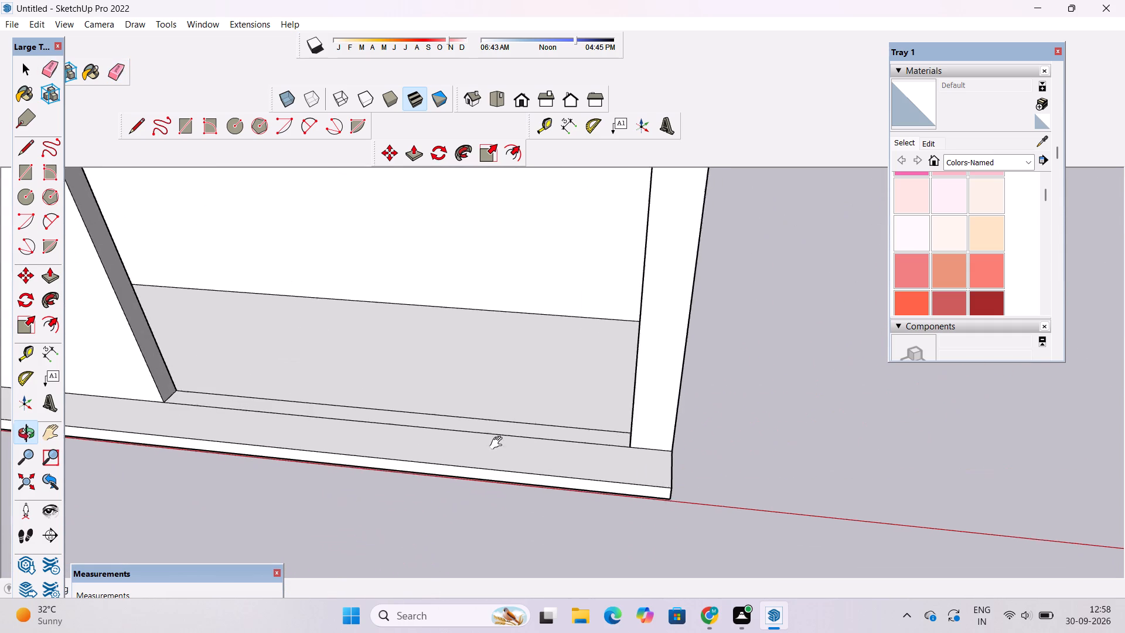
{"action": "left_click_drag", "start_coordinate": [499, 443], "coordinate": [550, 464], "text": "shift"}
{"action": "scroll", "coordinate": [550, 469], "scroll_direction": "down", "scroll_amount": 5}
{"action": "left_click_drag", "start_coordinate": [469, 501], "coordinate": [516, 464]}
{"action": "left_click_drag", "start_coordinate": [503, 478], "coordinate": [499, 458]}
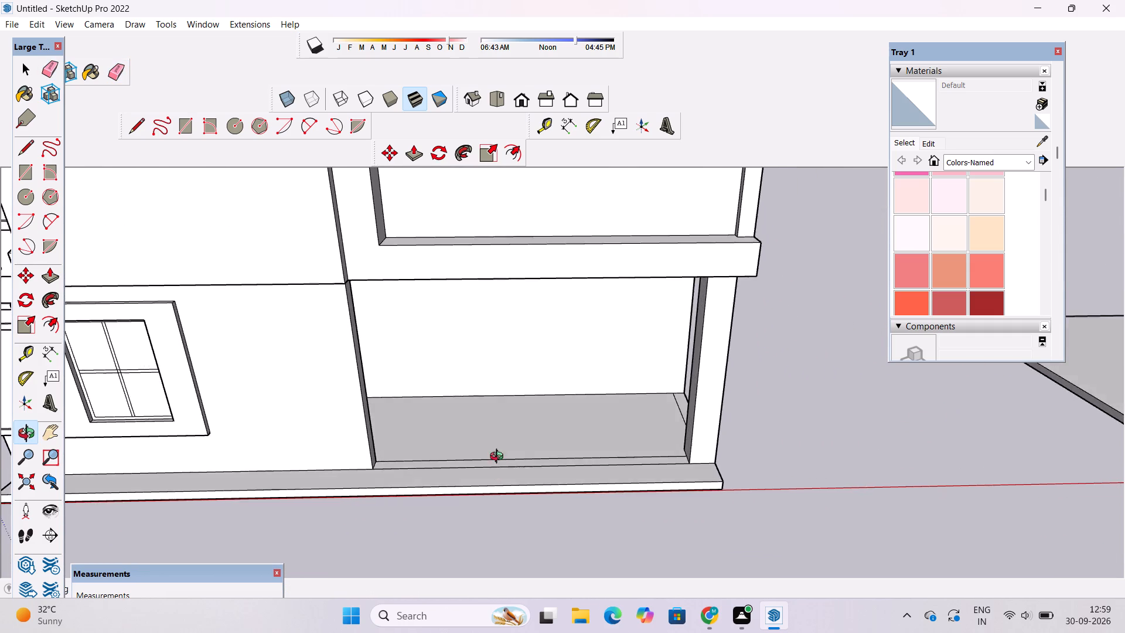
{"action": "left_click_drag", "start_coordinate": [499, 458], "coordinate": [492, 406]}
{"action": "scroll", "coordinate": [492, 406], "scroll_direction": "down", "scroll_amount": 4}
{"action": "left_click_drag", "start_coordinate": [506, 484], "coordinate": [524, 446]}
{"action": "scroll", "coordinate": [522, 436], "scroll_direction": "up", "scroll_amount": 8}
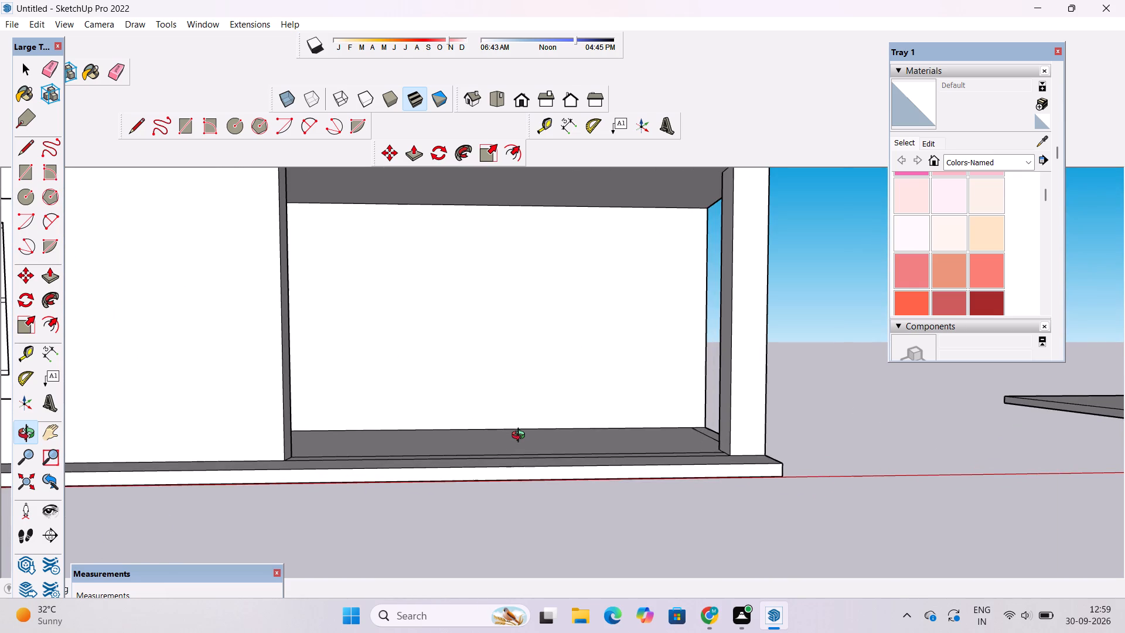
{"action": "left_click_drag", "start_coordinate": [519, 442], "coordinate": [519, 462]}
{"action": "left_click_drag", "start_coordinate": [519, 463], "coordinate": [516, 488]}
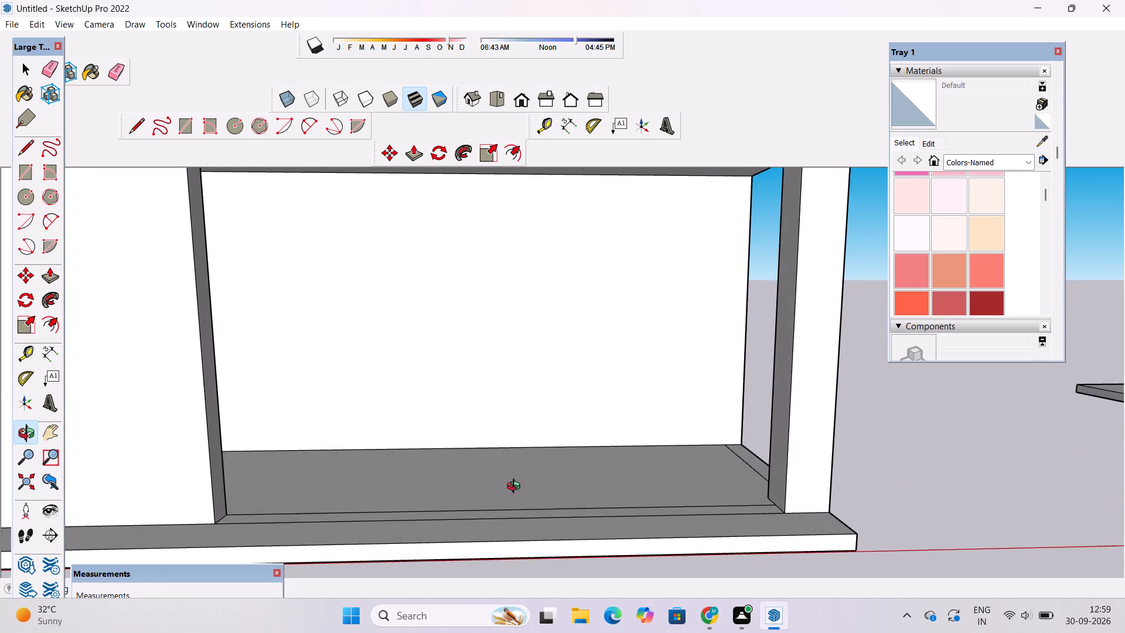
{"action": "scroll", "coordinate": [516, 488], "scroll_direction": "down", "scroll_amount": 5}
{"action": "left_click_drag", "start_coordinate": [516, 487], "coordinate": [504, 544]}
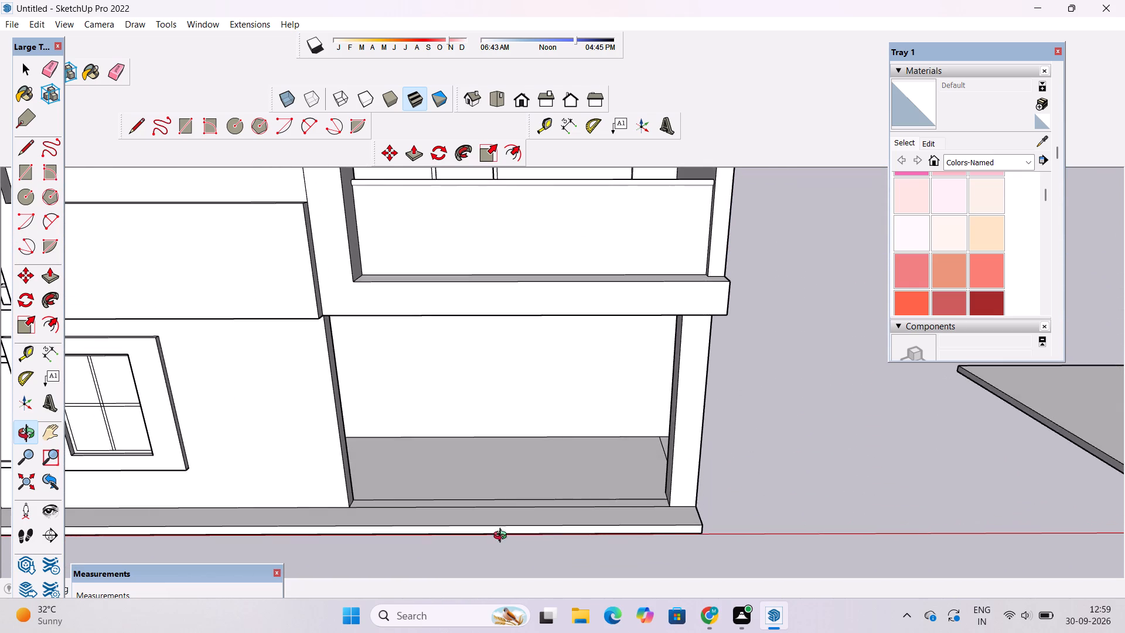
{"action": "scroll", "coordinate": [501, 533], "scroll_direction": "up", "scroll_amount": 2}
{"action": "left_click_drag", "start_coordinate": [497, 523], "coordinate": [492, 543], "text": "shift"}
{"action": "scroll", "coordinate": [486, 537], "scroll_direction": "up", "scroll_amount": 3}
{"action": "left_click_drag", "start_coordinate": [486, 536], "coordinate": [487, 552], "text": "shift"}
{"action": "scroll", "coordinate": [486, 546], "scroll_direction": "down", "scroll_amount": 1}
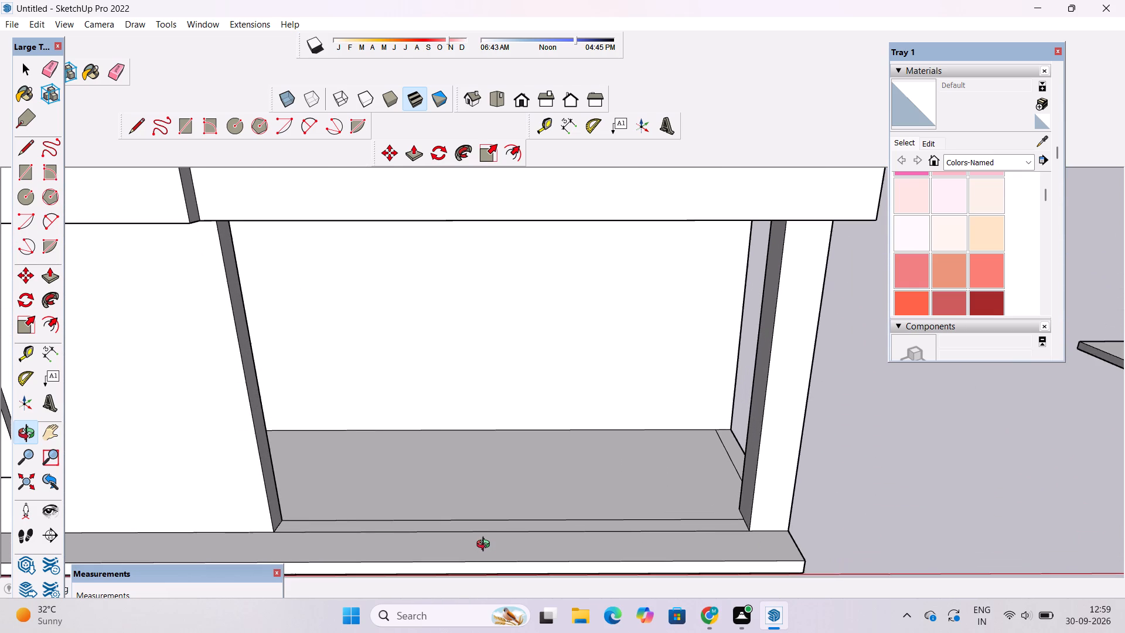
{"action": "scroll", "coordinate": [485, 544], "scroll_direction": "up", "scroll_amount": 3}
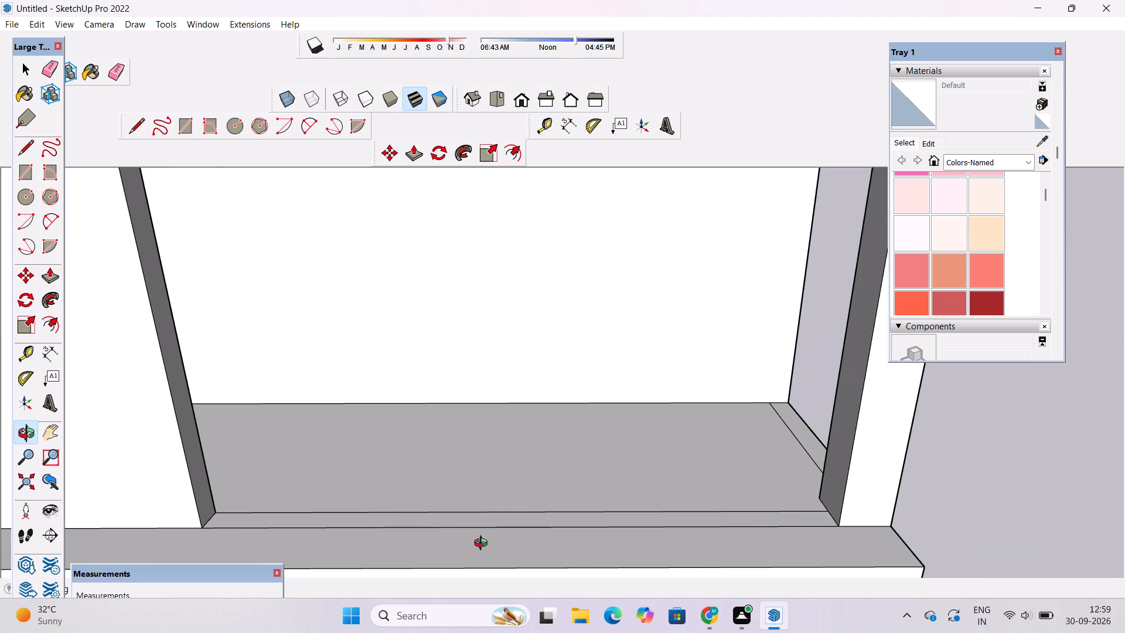
{"action": "left_click_drag", "start_coordinate": [493, 537], "coordinate": [533, 535], "text": "shift"}
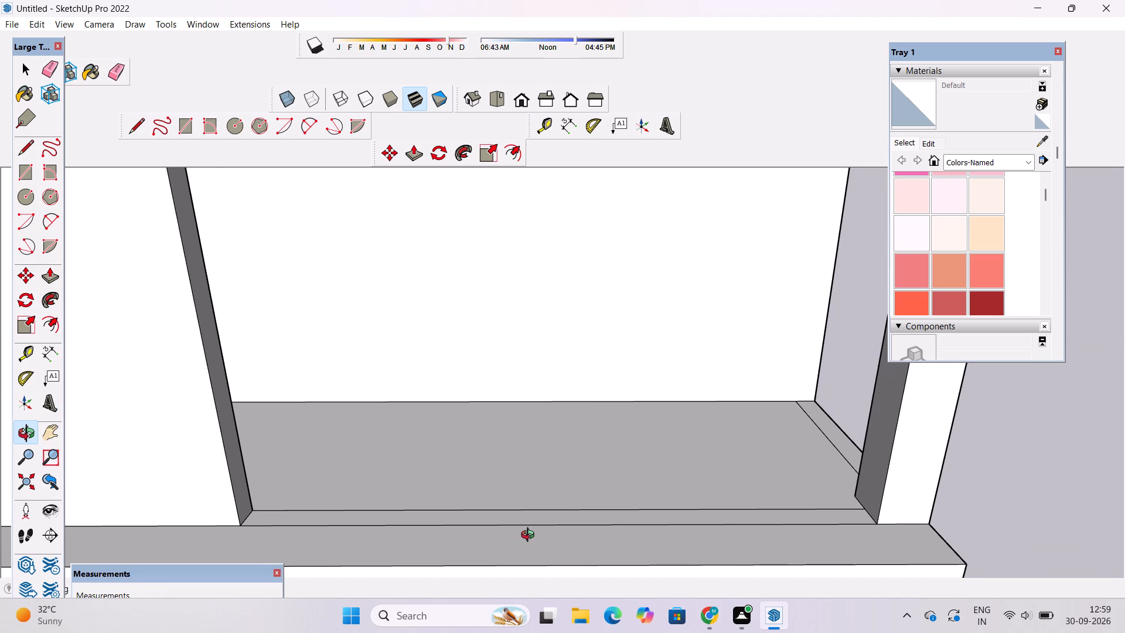
{"action": "scroll", "coordinate": [530, 536], "scroll_direction": "down", "scroll_amount": 2}
{"action": "left_click_drag", "start_coordinate": [545, 539], "coordinate": [567, 555], "text": "shift"}
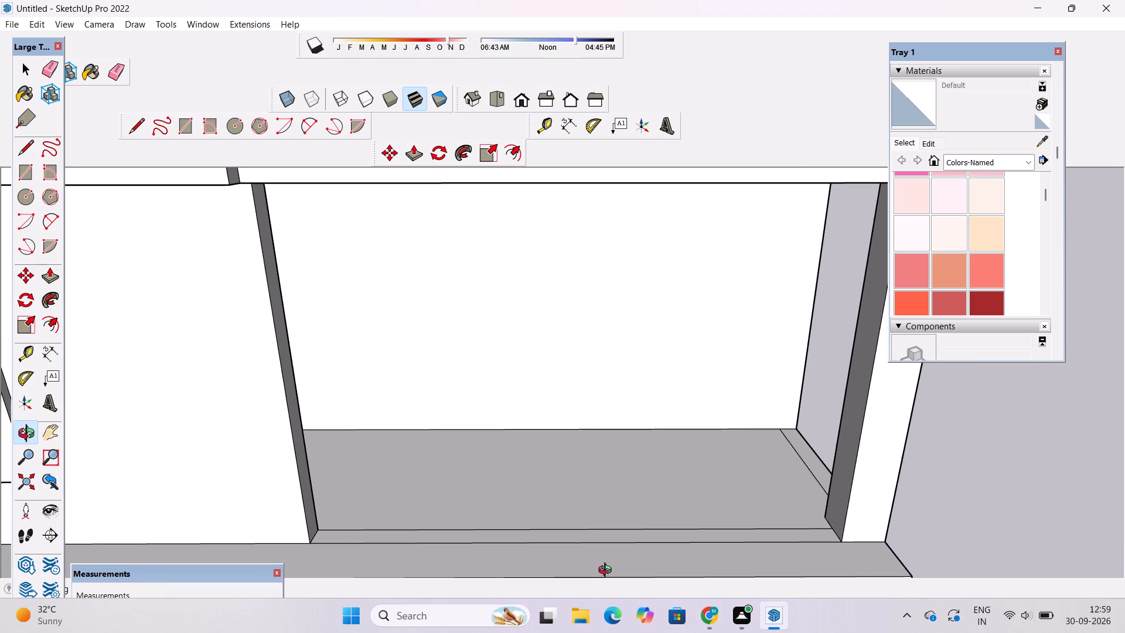
{"action": "scroll", "coordinate": [572, 544], "scroll_direction": "down", "scroll_amount": 5}
{"action": "left_click_drag", "start_coordinate": [560, 544], "coordinate": [551, 564], "text": "shift"}
{"action": "scroll", "coordinate": [550, 564], "scroll_direction": "up", "scroll_amount": 1}
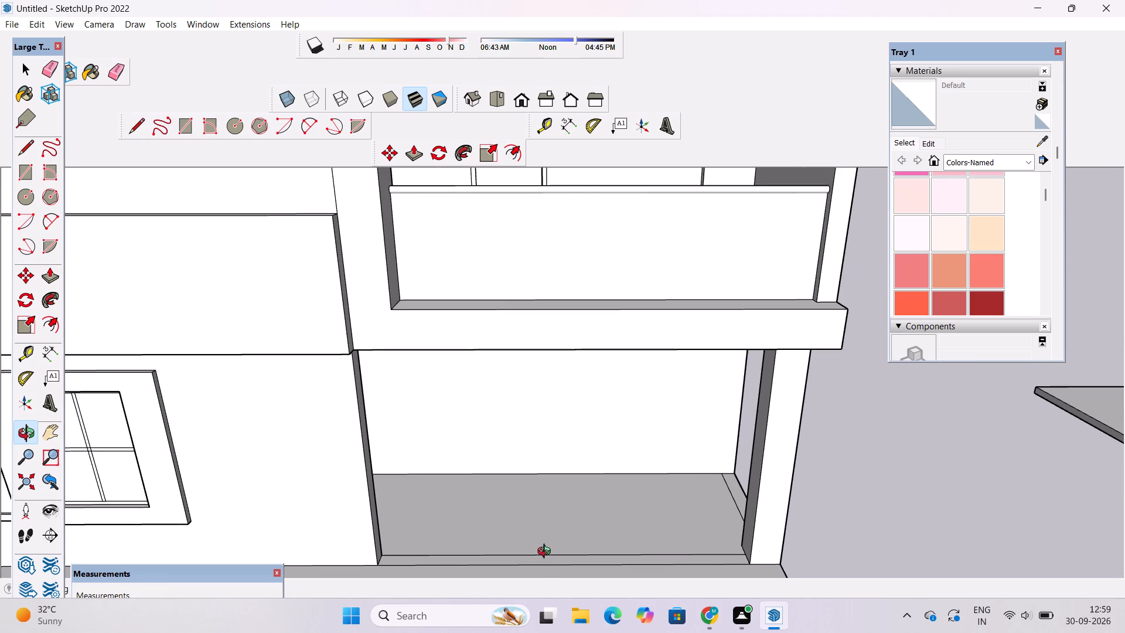
{"action": "scroll", "coordinate": [541, 561], "scroll_direction": "down", "scroll_amount": 1}
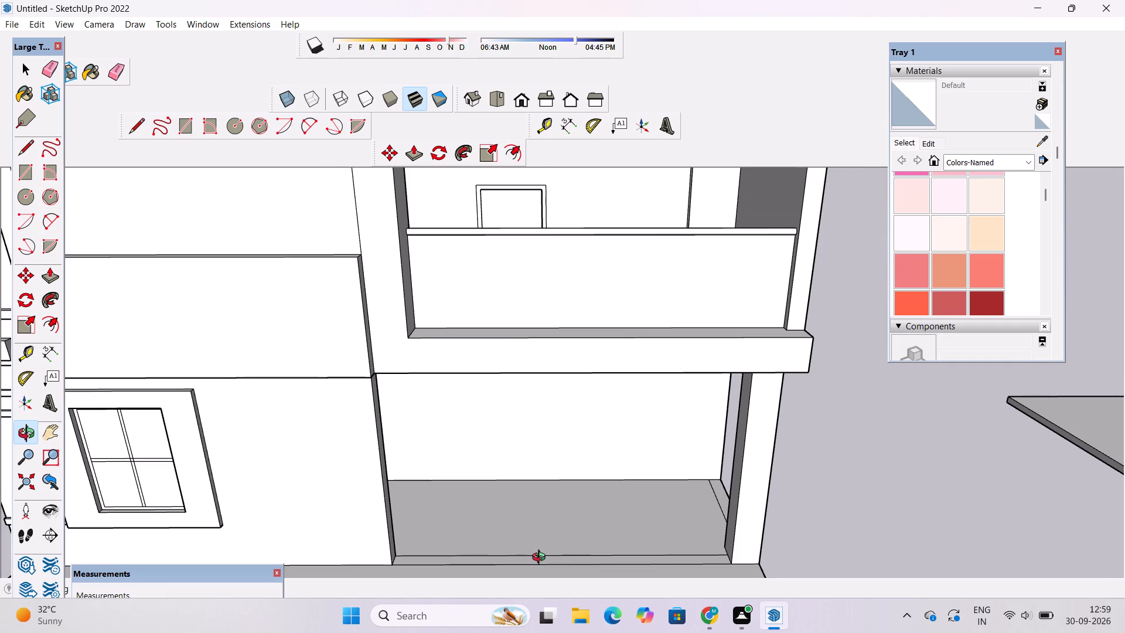
{"action": "scroll", "coordinate": [543, 556], "scroll_direction": "down", "scroll_amount": 3}
{"action": "left_click_drag", "start_coordinate": [551, 554], "coordinate": [551, 489], "text": "shift"}
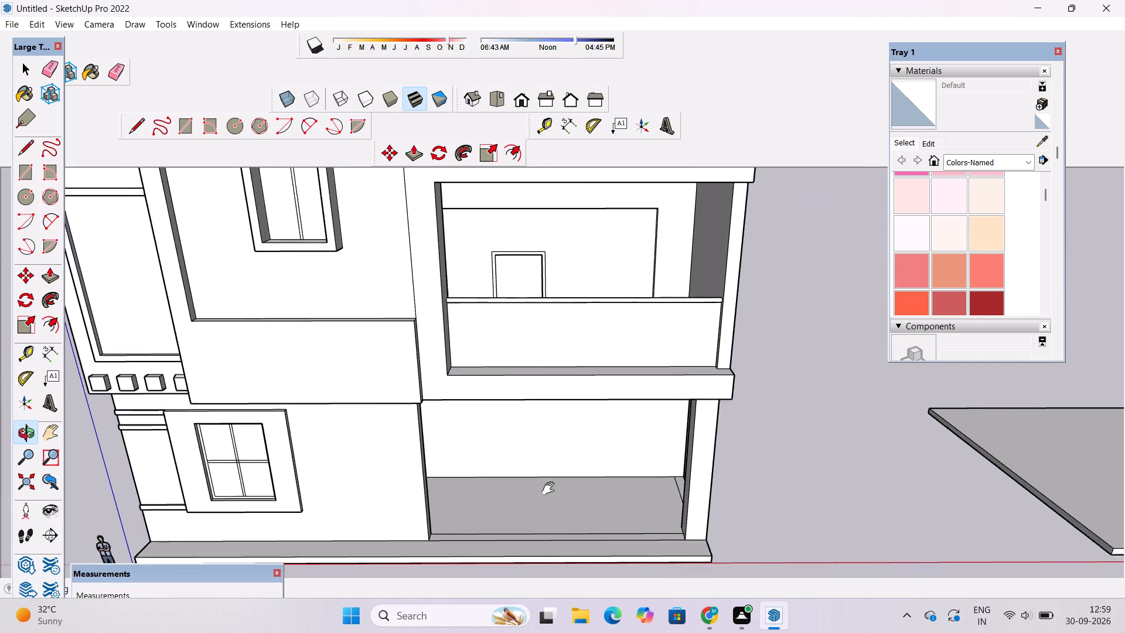
{"action": "left_click_drag", "start_coordinate": [551, 489], "coordinate": [551, 469], "text": "shift"}
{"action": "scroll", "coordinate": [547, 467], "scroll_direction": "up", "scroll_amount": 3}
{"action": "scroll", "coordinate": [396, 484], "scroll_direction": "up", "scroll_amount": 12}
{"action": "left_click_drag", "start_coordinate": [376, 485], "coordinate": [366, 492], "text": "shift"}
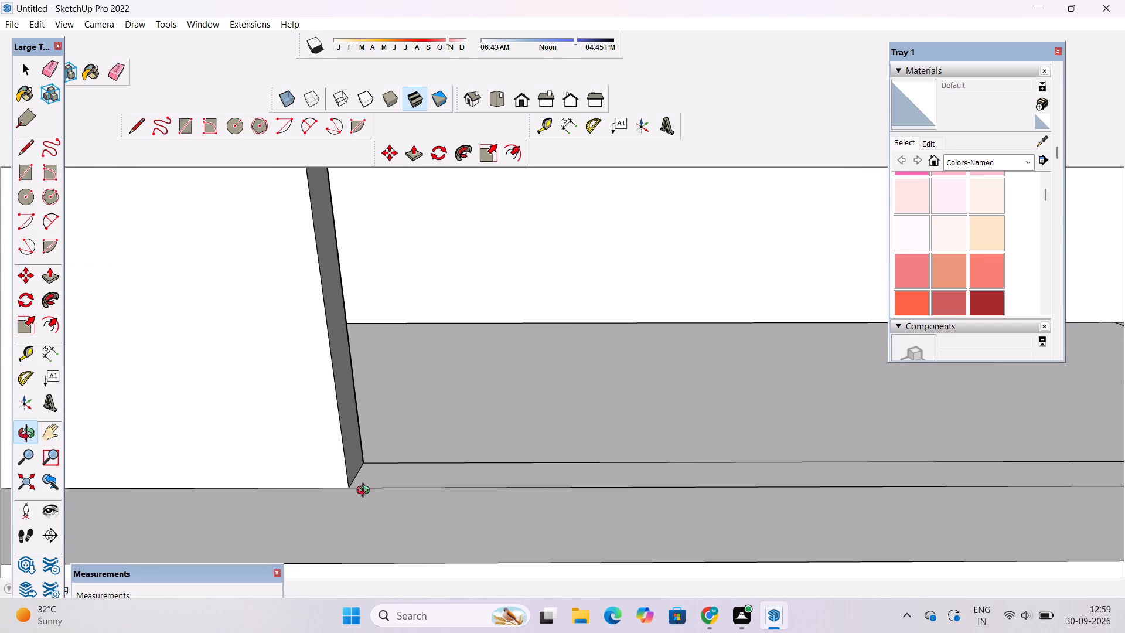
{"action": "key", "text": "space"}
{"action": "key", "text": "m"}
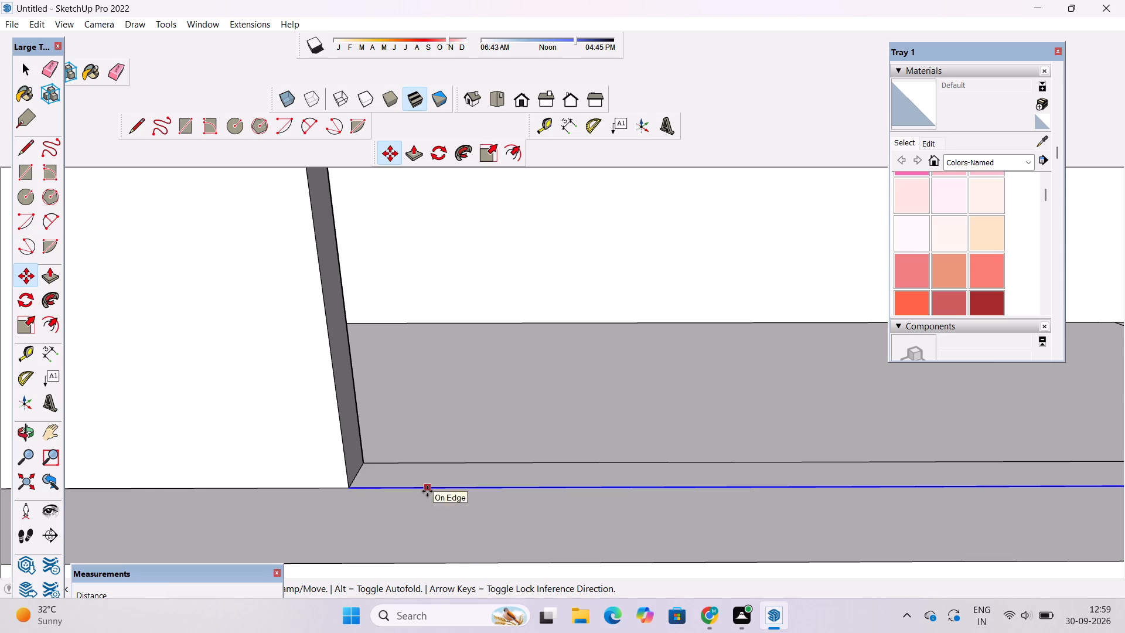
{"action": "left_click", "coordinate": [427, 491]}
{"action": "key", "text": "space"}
Erase the outer of the two parallel floor lines spanning the porch front between the window wall and the corner column.
{"action": "scroll", "coordinate": [327, 482], "scroll_direction": "down", "scroll_amount": 5}
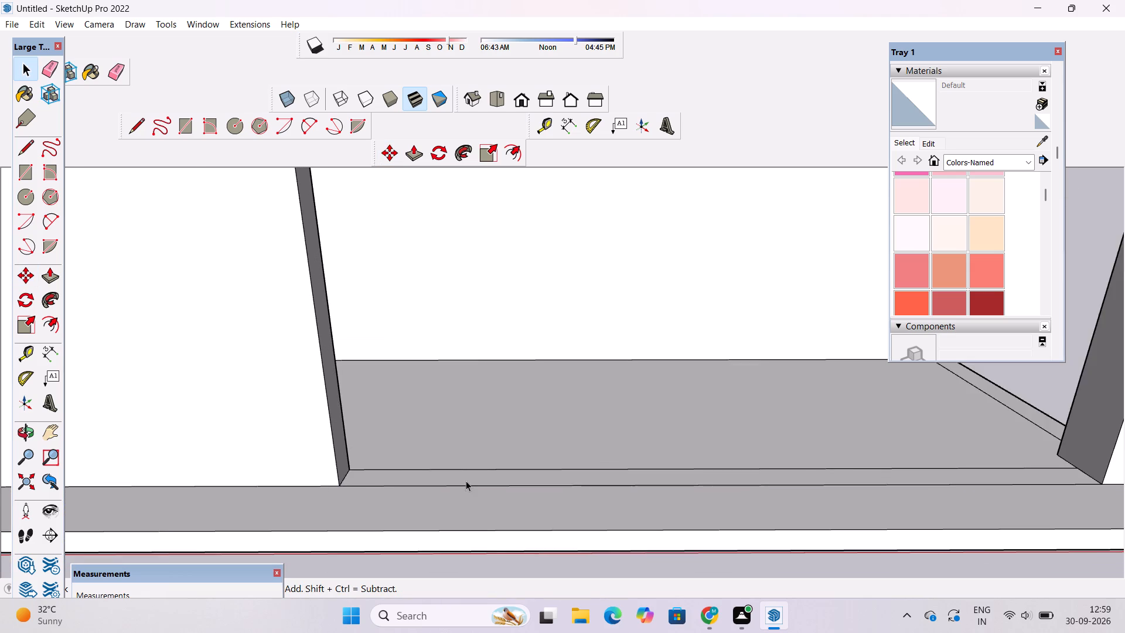
{"action": "scroll", "coordinate": [471, 482], "scroll_direction": "down", "scroll_amount": 5}
{"action": "key", "text": "o"}
{"action": "left_click_drag", "start_coordinate": [493, 499], "coordinate": [553, 547]}
{"action": "left_click_drag", "start_coordinate": [550, 543], "coordinate": [547, 536], "text": "shift"}
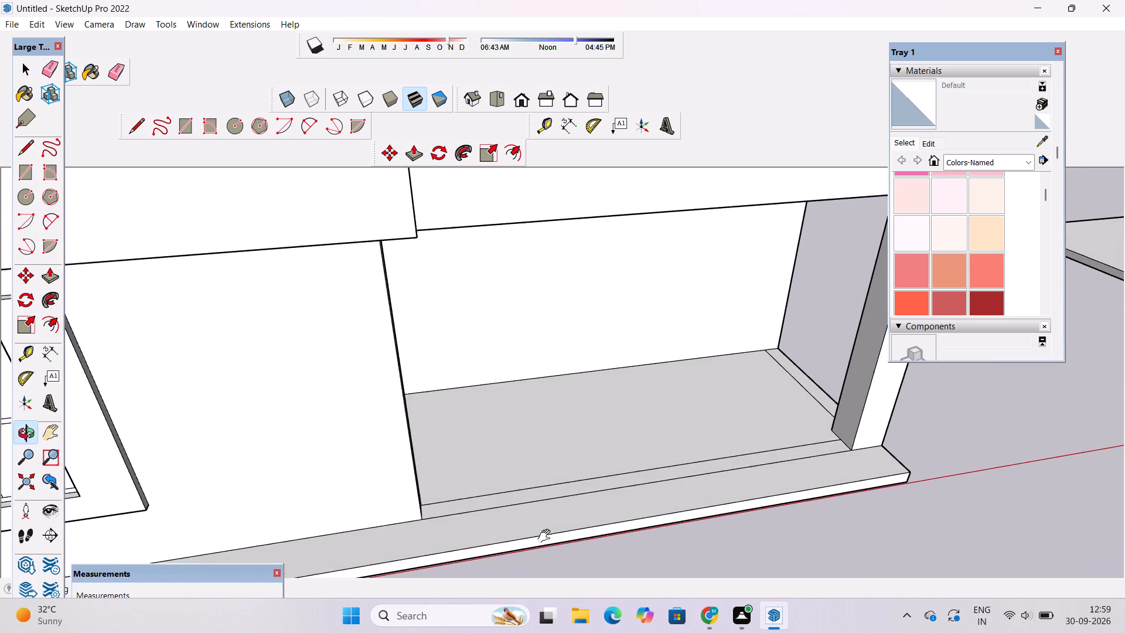
{"action": "left_click_drag", "start_coordinate": [547, 536], "coordinate": [519, 473], "text": "shift"}
{"action": "scroll", "coordinate": [516, 465], "scroll_direction": "up", "scroll_amount": 4}
{"action": "left_click_drag", "start_coordinate": [516, 465], "coordinate": [516, 496]}
{"action": "key", "text": "e"}
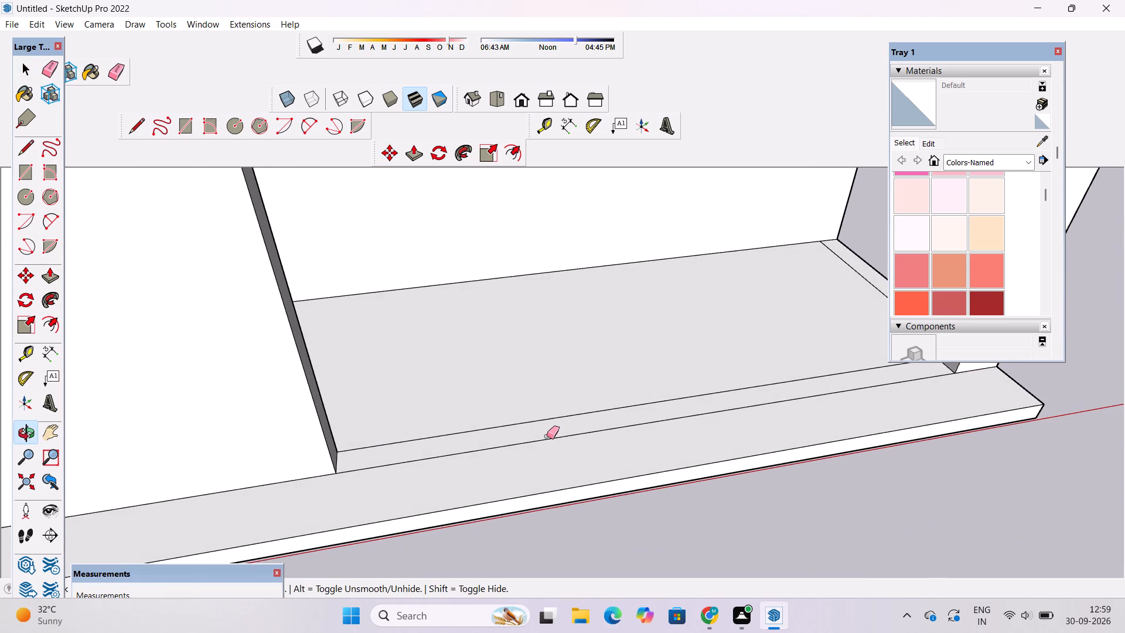
{"action": "left_click_drag", "start_coordinate": [547, 436], "coordinate": [547, 444]}
Draw a 34' 7 7/8" floor line from the midpoint of the column's inner base edge to the midpoint of the opposite wall end's base edge.
{"action": "scroll", "coordinate": [315, 464], "scroll_direction": "down", "scroll_amount": 6}
{"action": "key", "text": "l"}
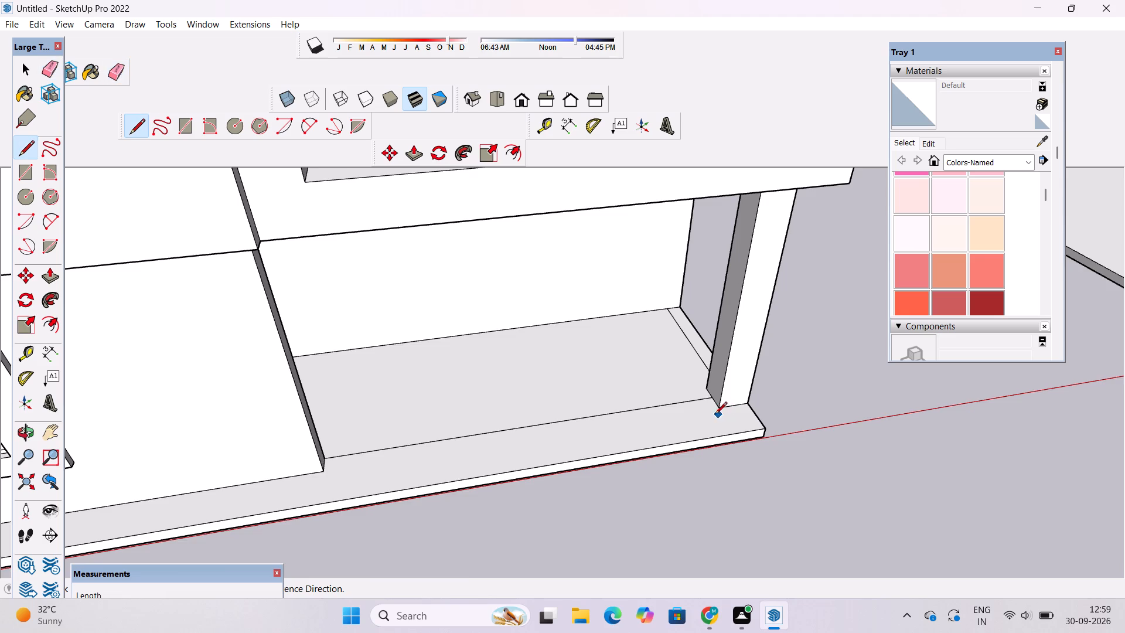
{"action": "scroll", "coordinate": [708, 409], "scroll_direction": "up", "scroll_amount": 14}
{"action": "left_click", "coordinate": [744, 389]}
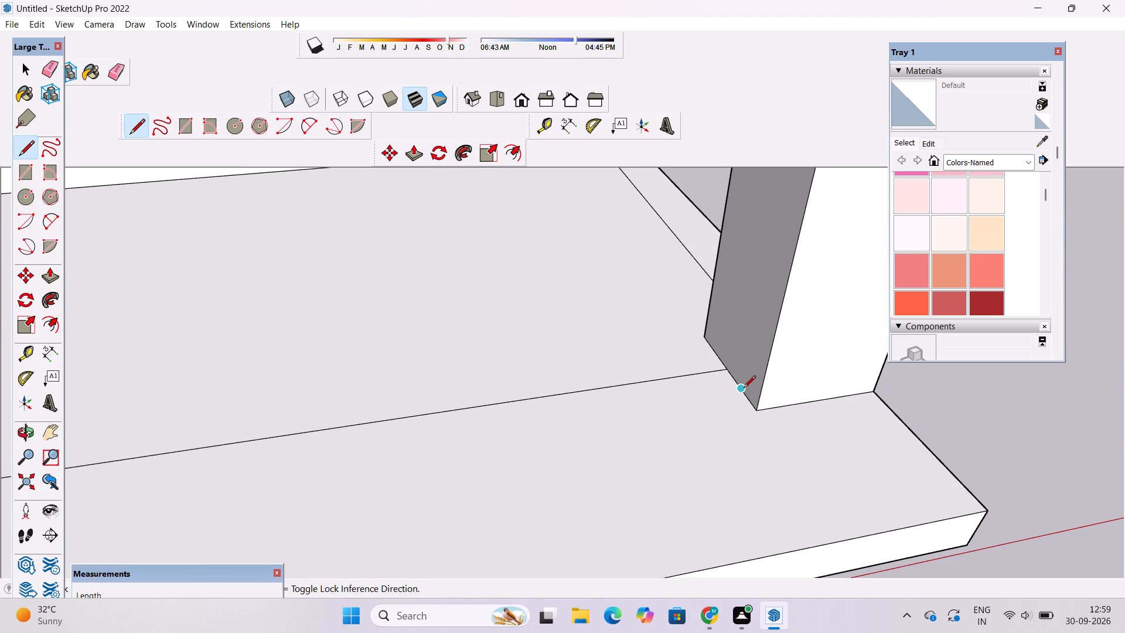
{"action": "scroll", "coordinate": [697, 395], "scroll_direction": "down", "scroll_amount": 14}
{"action": "scroll", "coordinate": [332, 461], "scroll_direction": "up", "scroll_amount": 4}
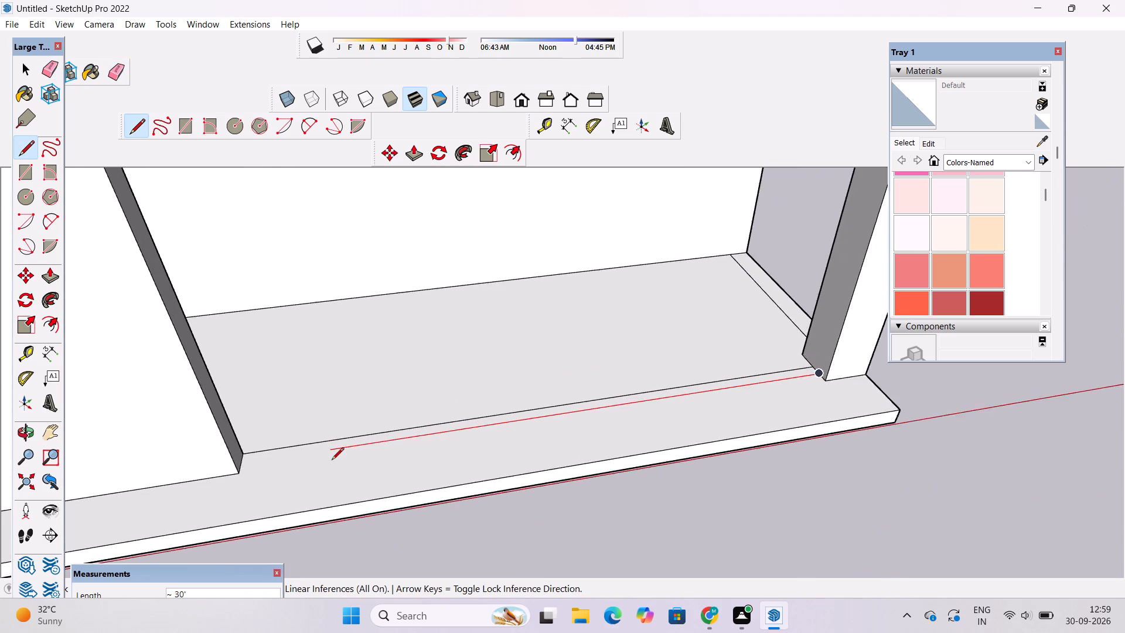
{"action": "scroll", "coordinate": [332, 461], "scroll_direction": "up", "scroll_amount": 4}
{"action": "left_click", "coordinate": [181, 466]}
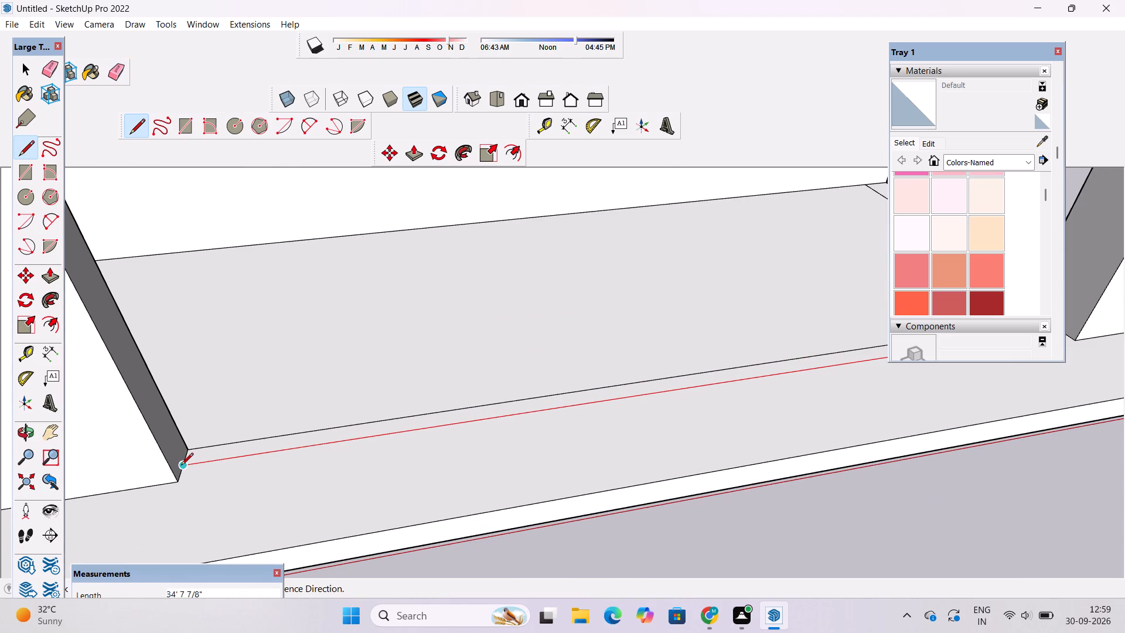
{"action": "scroll", "coordinate": [181, 466], "scroll_direction": "down", "scroll_amount": 10}
{"action": "key", "text": "space"}
{"action": "type", "text": "o"}
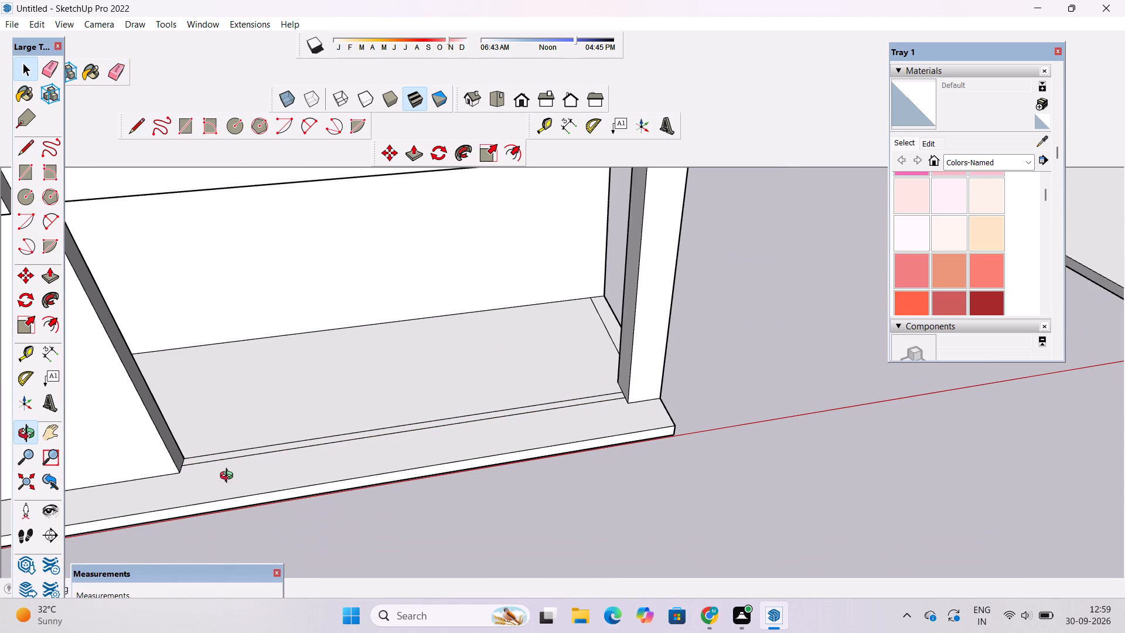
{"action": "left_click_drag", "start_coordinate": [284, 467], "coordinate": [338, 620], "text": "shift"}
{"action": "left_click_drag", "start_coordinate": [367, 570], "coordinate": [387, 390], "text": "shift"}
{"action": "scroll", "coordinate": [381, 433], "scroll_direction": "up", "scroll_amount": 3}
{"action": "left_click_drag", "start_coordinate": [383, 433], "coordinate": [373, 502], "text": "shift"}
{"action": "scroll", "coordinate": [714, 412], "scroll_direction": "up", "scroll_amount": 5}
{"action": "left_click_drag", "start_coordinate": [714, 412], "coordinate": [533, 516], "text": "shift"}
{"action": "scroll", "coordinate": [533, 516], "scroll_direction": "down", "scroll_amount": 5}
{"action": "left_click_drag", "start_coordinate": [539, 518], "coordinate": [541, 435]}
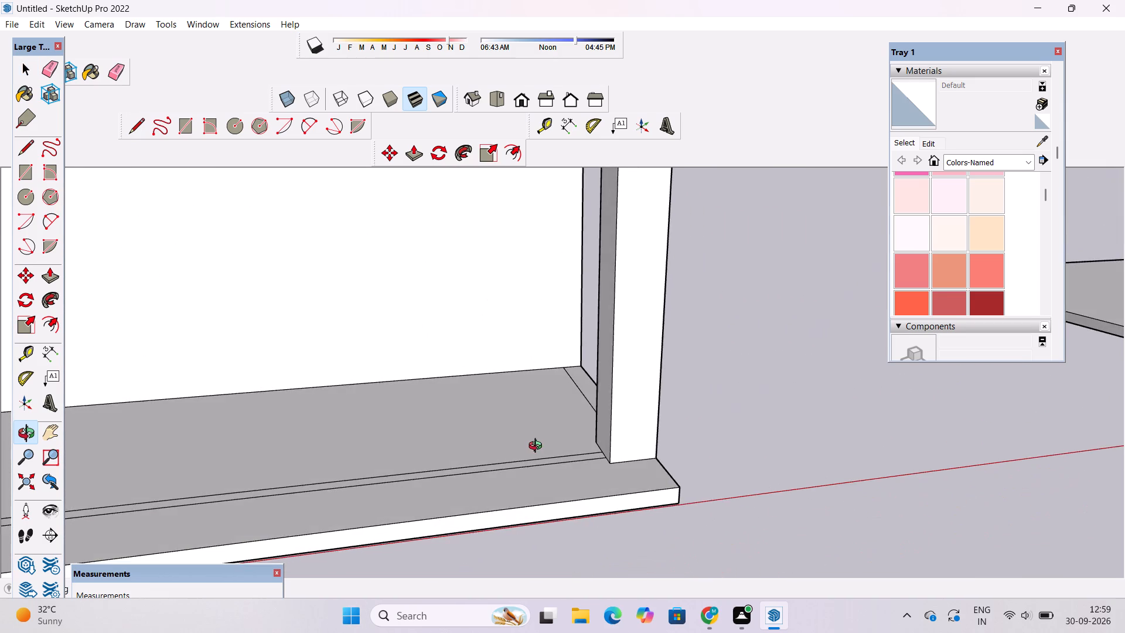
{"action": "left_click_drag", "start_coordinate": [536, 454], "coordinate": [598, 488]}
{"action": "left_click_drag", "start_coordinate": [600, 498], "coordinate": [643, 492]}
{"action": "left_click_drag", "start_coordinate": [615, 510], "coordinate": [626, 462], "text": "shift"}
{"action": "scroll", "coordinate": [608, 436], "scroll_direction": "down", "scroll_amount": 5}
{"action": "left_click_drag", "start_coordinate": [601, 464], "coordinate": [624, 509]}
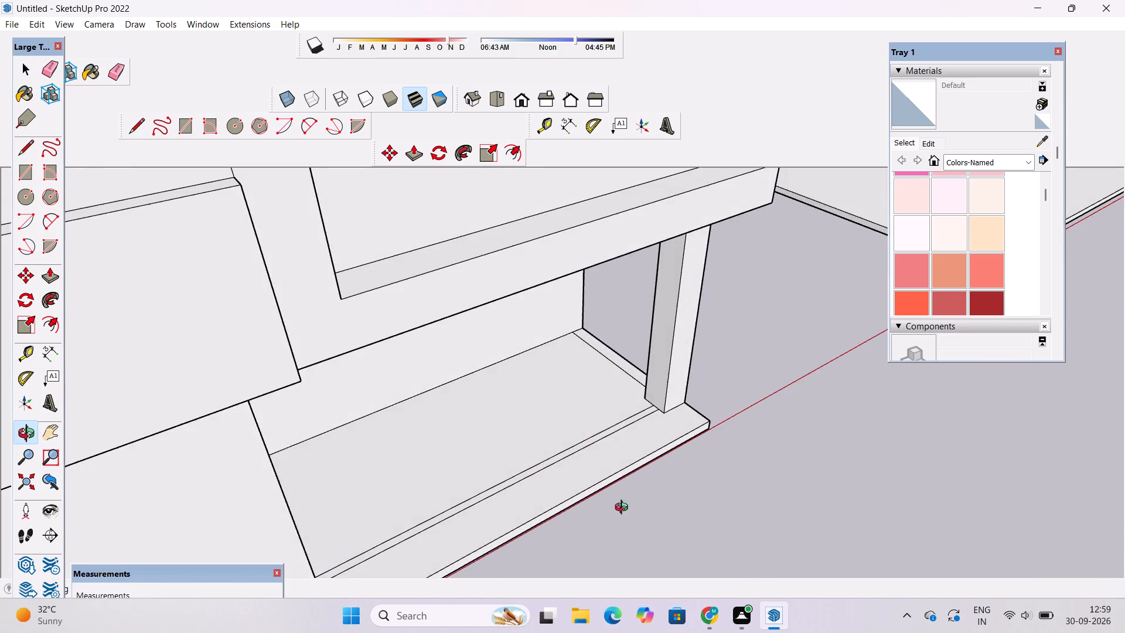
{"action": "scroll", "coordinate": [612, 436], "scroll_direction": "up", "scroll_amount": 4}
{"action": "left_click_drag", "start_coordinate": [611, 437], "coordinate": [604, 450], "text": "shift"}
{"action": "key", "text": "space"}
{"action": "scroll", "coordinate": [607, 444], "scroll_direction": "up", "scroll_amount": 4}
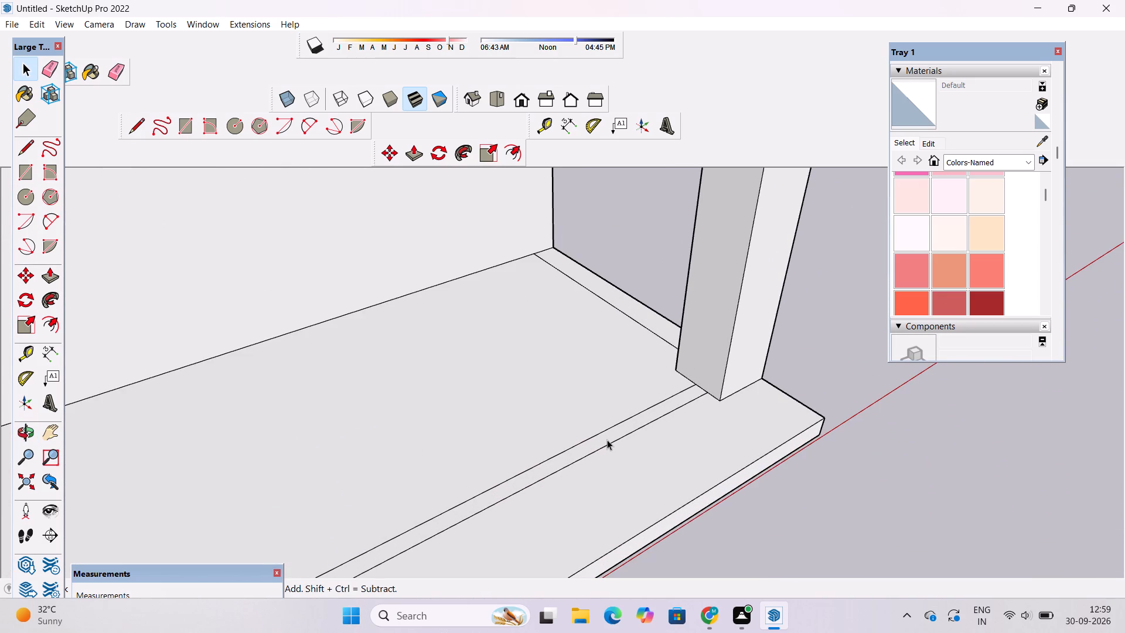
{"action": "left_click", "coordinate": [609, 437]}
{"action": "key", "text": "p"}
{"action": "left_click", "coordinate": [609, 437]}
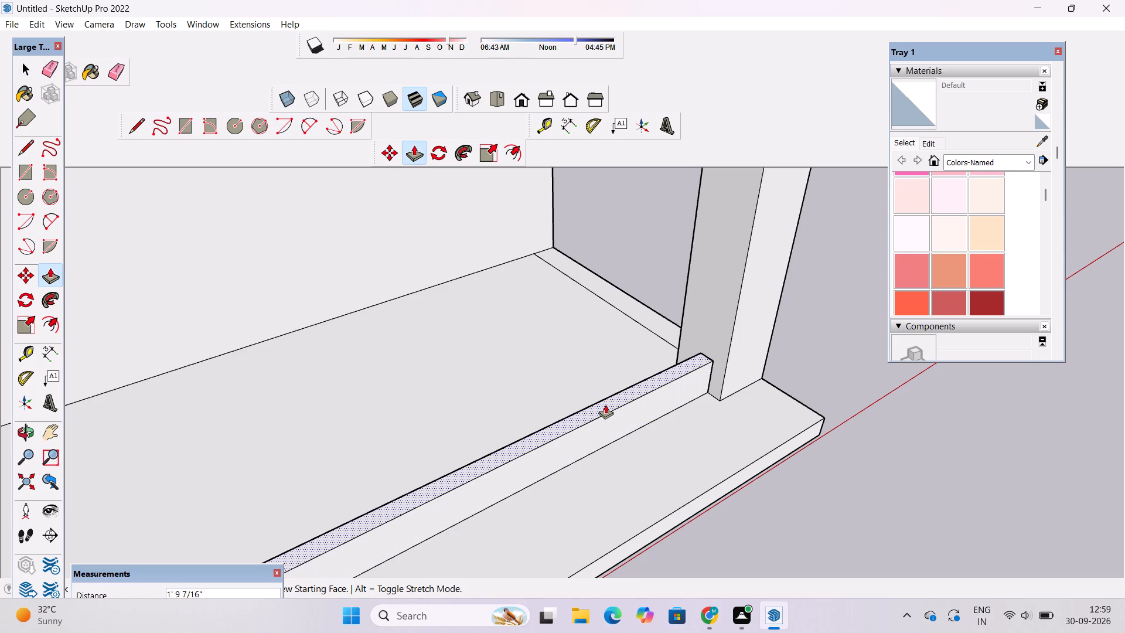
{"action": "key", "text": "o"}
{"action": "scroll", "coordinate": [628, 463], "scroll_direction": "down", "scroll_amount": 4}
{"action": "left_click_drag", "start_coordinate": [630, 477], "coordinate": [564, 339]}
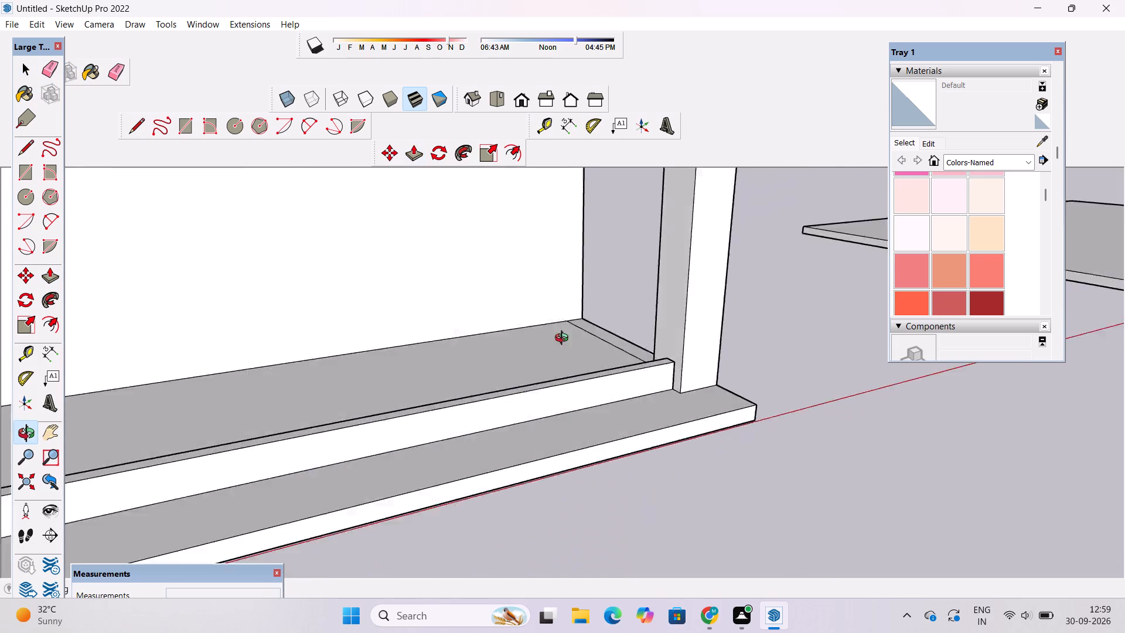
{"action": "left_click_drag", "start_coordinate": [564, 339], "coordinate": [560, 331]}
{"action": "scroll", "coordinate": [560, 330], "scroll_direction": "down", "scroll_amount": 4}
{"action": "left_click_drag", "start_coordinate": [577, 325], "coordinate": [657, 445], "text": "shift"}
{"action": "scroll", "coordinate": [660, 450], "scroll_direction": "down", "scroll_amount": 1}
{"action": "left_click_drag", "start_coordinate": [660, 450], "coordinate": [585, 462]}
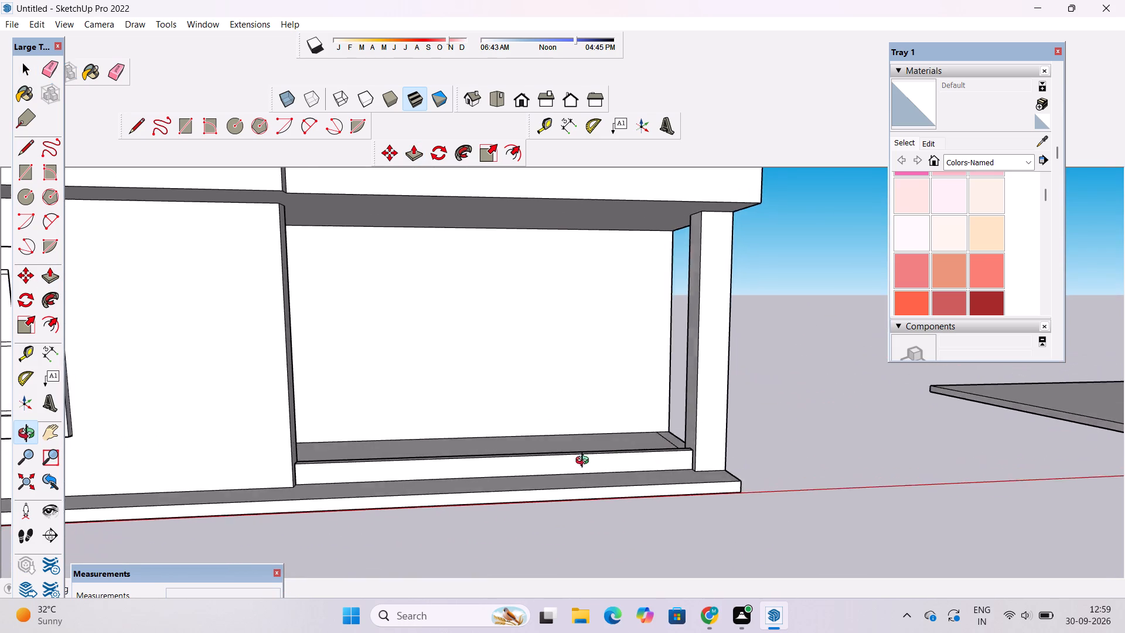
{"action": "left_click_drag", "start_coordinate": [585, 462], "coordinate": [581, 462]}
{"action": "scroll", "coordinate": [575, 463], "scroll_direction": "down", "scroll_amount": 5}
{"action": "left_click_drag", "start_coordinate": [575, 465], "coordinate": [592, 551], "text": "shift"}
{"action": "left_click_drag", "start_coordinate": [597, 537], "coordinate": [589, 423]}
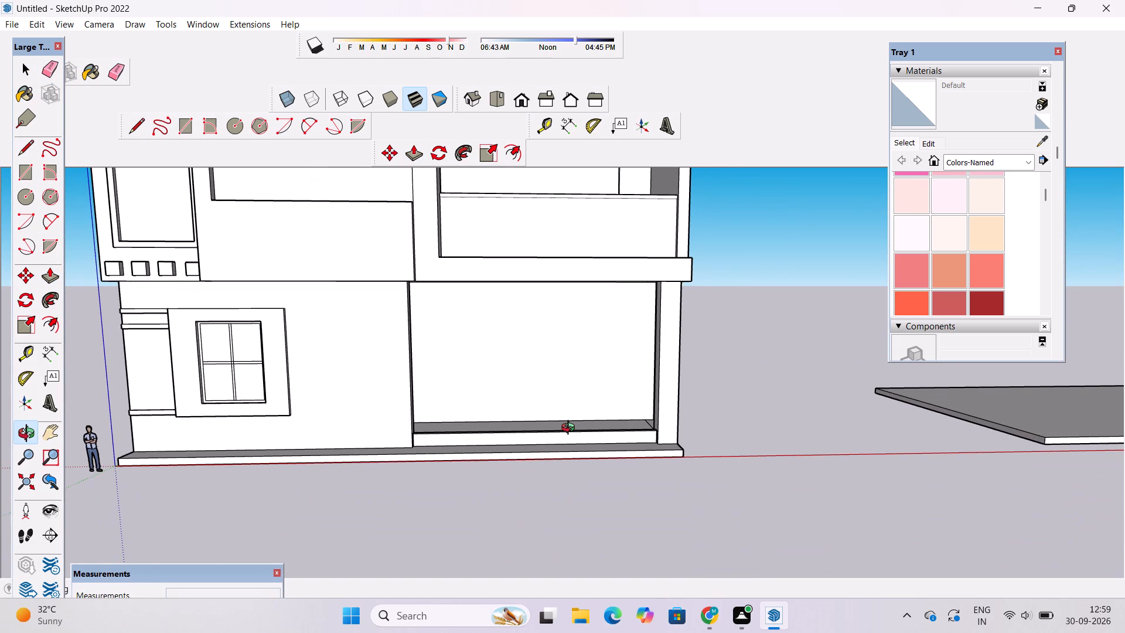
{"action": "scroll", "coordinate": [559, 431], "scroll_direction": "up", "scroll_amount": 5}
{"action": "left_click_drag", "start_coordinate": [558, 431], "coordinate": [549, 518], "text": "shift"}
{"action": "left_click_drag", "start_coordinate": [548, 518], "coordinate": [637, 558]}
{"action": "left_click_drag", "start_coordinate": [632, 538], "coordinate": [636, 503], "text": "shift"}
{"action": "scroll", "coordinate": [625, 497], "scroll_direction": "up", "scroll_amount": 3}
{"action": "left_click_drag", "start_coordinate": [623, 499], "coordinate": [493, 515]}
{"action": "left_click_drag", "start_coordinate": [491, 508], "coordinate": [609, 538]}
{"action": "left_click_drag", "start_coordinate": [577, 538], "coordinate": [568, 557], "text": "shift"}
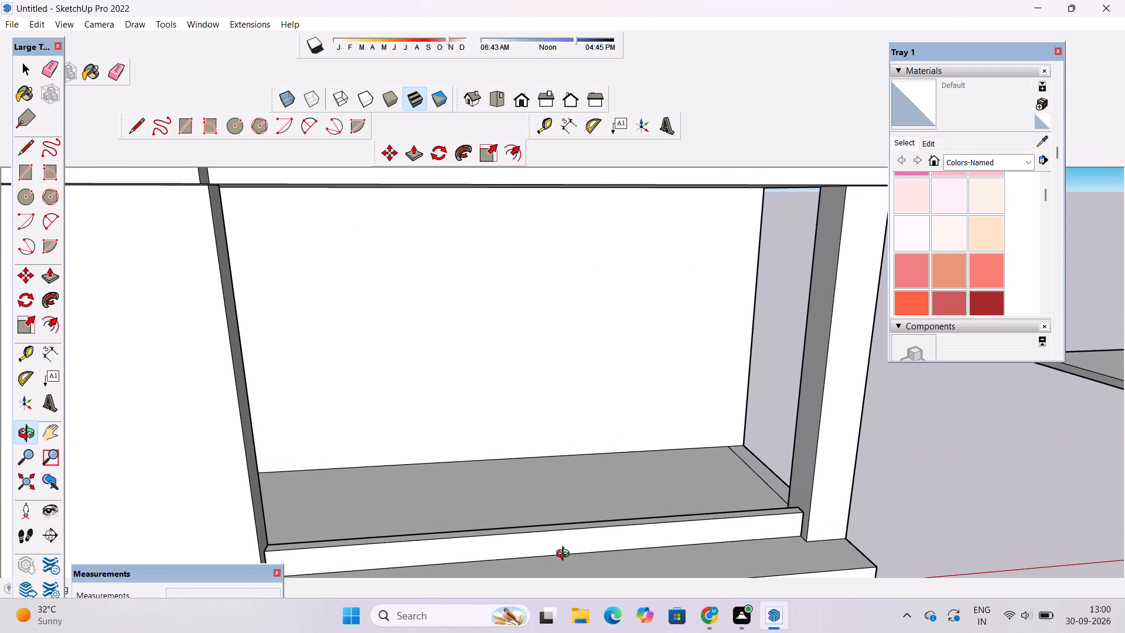
Draw a door rectangle about 10' 3" wide and 16' 8" high on the porch's back wall, standing on the floor line.
{"action": "key", "text": "r"}
{"action": "scroll", "coordinate": [543, 541], "scroll_direction": "down", "scroll_amount": 1}
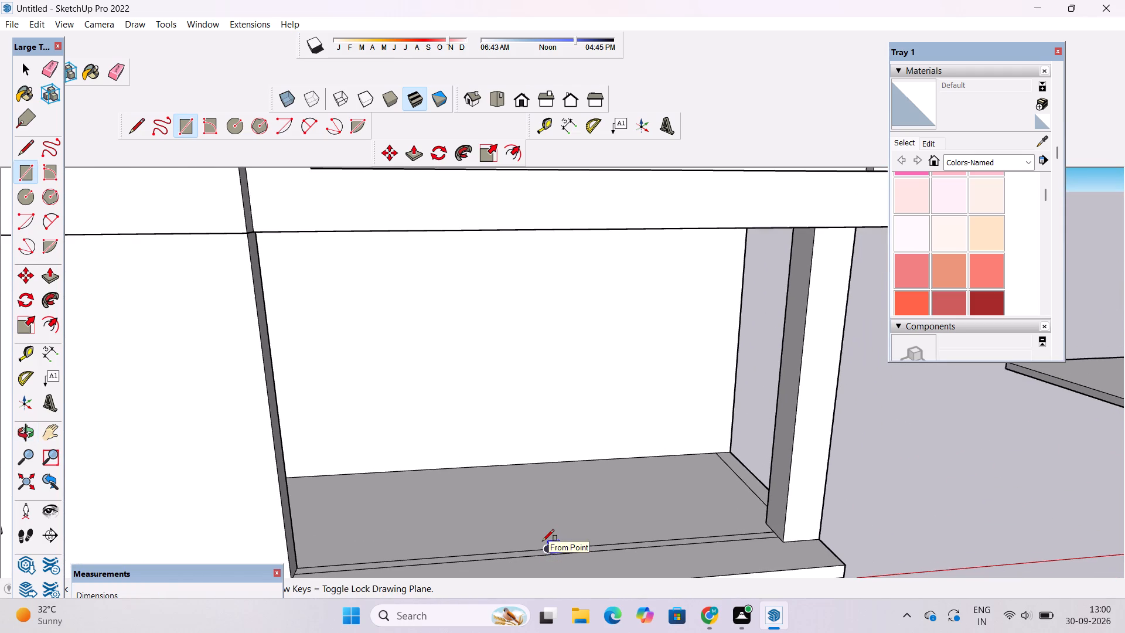
{"action": "scroll", "coordinate": [543, 541], "scroll_direction": "down", "scroll_amount": 1}
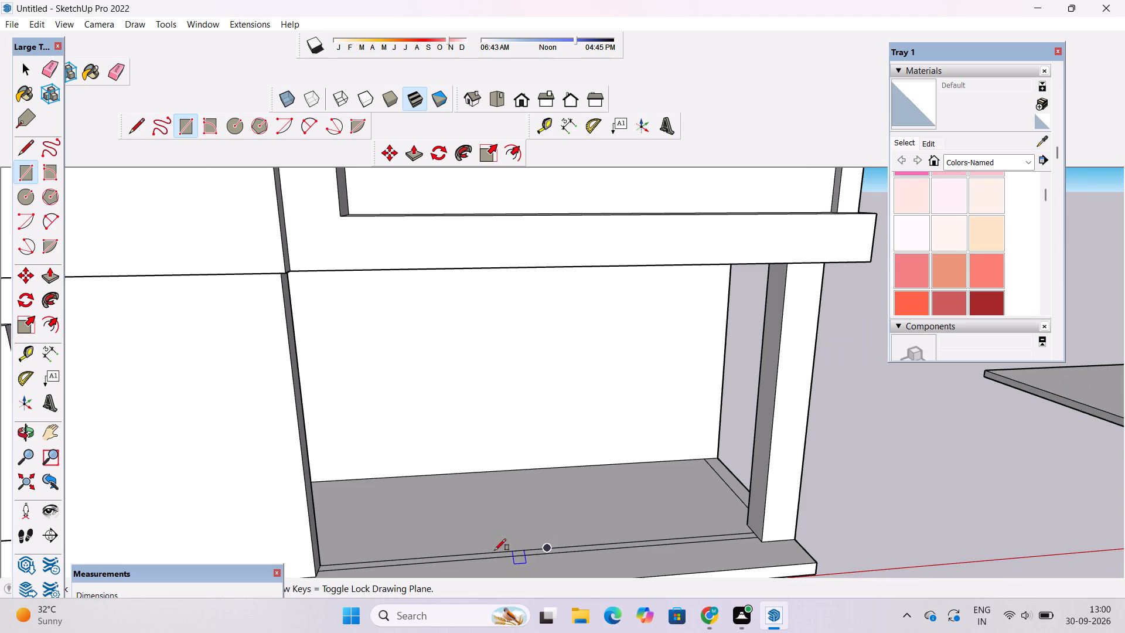
{"action": "scroll", "coordinate": [479, 556], "scroll_direction": "down", "scroll_amount": 1}
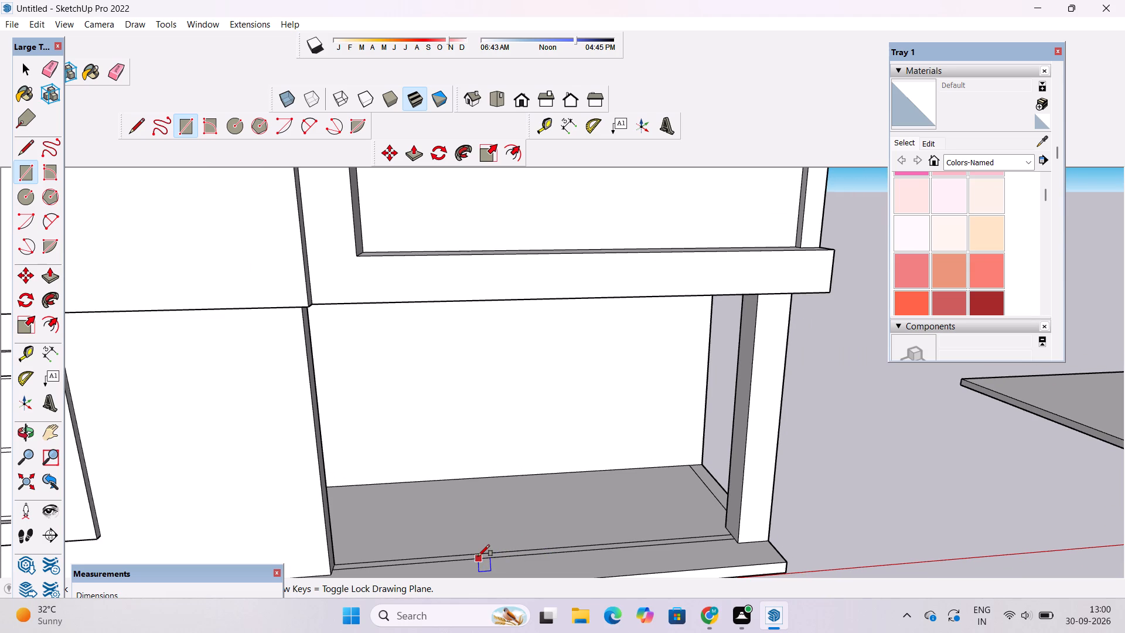
{"action": "scroll", "coordinate": [478, 556], "scroll_direction": "down", "scroll_amount": 2}
{"action": "scroll", "coordinate": [376, 573], "scroll_direction": "down", "scroll_amount": 2}
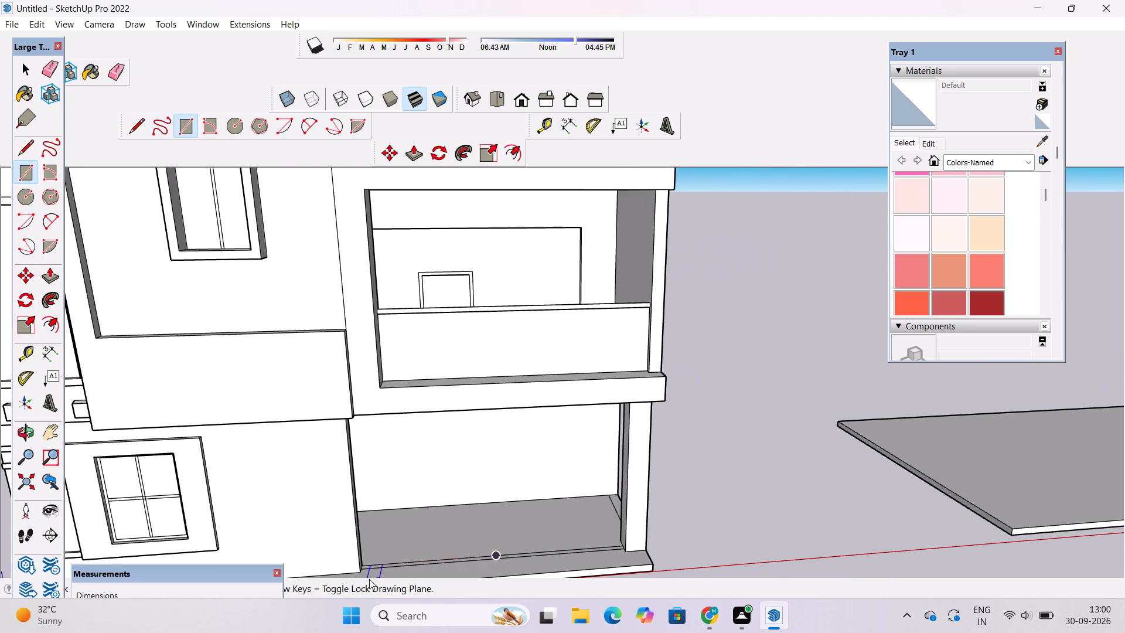
{"action": "scroll", "coordinate": [369, 579], "scroll_direction": "down", "scroll_amount": 2}
{"action": "scroll", "coordinate": [471, 513], "scroll_direction": "up", "scroll_amount": 4}
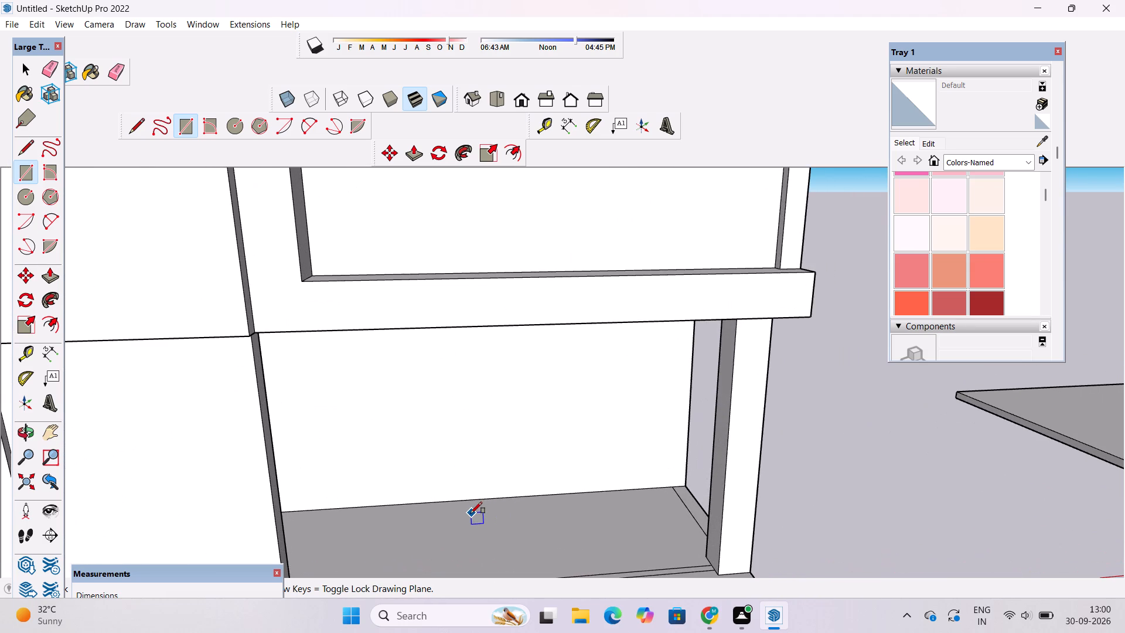
{"action": "key", "text": "o"}
{"action": "left_click_drag", "start_coordinate": [476, 533], "coordinate": [460, 514]}
{"action": "scroll", "coordinate": [451, 513], "scroll_direction": "down", "scroll_amount": 5}
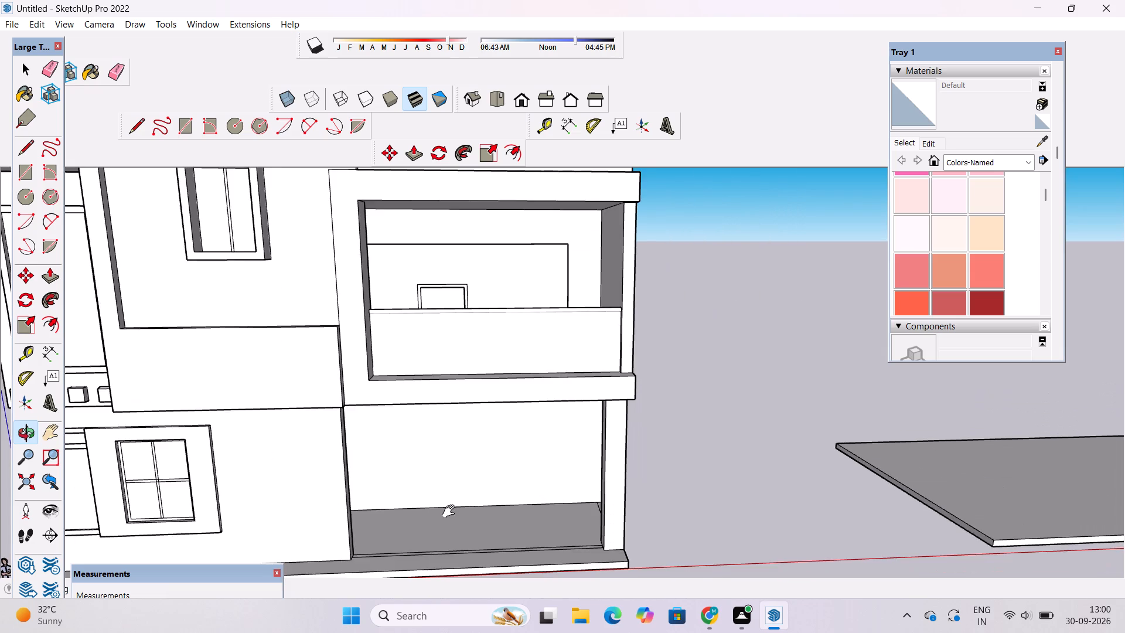
{"action": "left_click_drag", "start_coordinate": [451, 512], "coordinate": [437, 507], "text": "shift"}
{"action": "scroll", "coordinate": [429, 505], "scroll_direction": "up", "scroll_amount": 4}
{"action": "left_click_drag", "start_coordinate": [426, 506], "coordinate": [412, 471]}
{"action": "left_click_drag", "start_coordinate": [412, 470], "coordinate": [407, 439], "text": "shift"}
{"action": "left_click_drag", "start_coordinate": [394, 469], "coordinate": [408, 504], "text": "shift"}
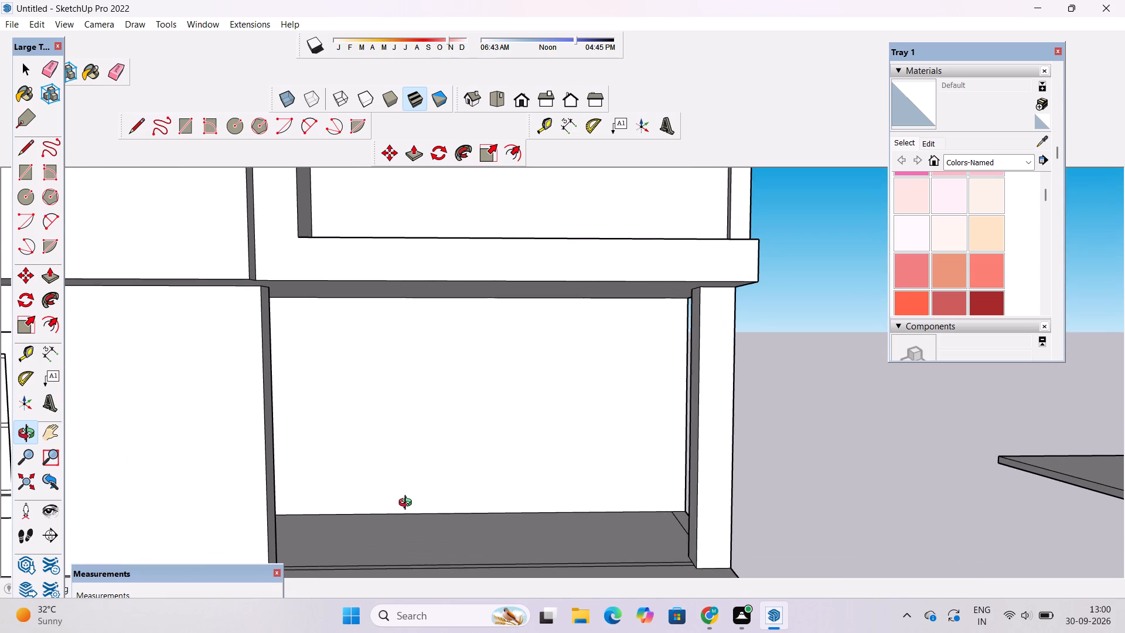
{"action": "key", "text": "r"}
{"action": "scroll", "coordinate": [398, 498], "scroll_direction": "up", "scroll_amount": 3}
{"action": "left_click", "coordinate": [383, 516]}
{"action": "scroll", "coordinate": [395, 488], "scroll_direction": "down", "scroll_amount": 4}
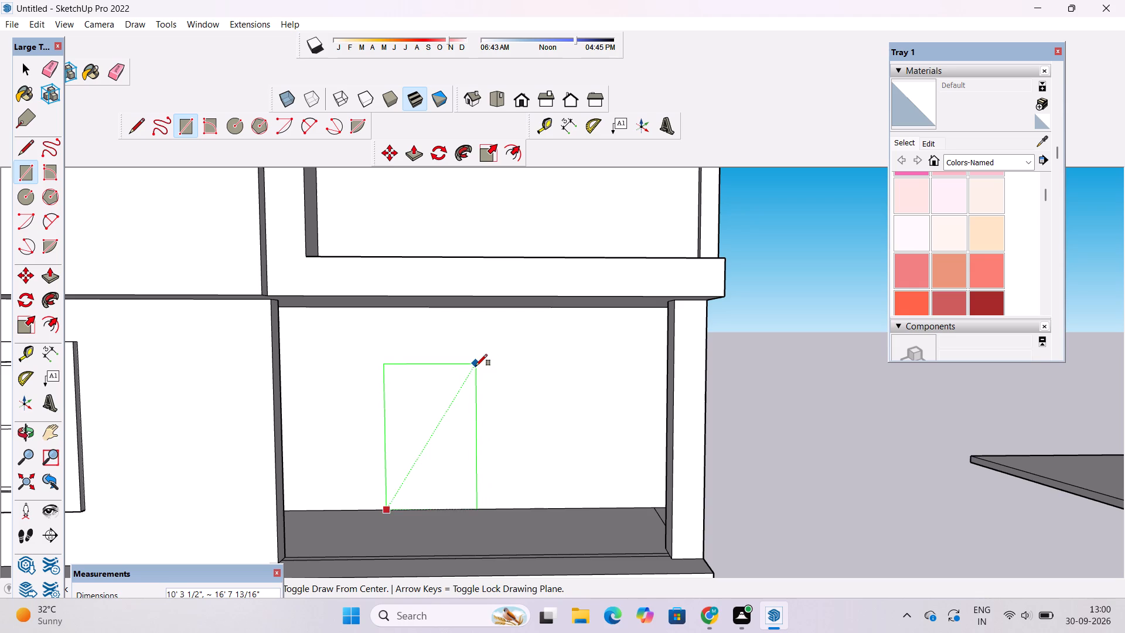
{"action": "left_click", "coordinate": [476, 366]}
Offset the door rectangle's outline inward by about 7 7/16" to form a frame.
{"action": "key", "text": "space"}
{"action": "type", "text": "of"}
{"action": "left_click", "coordinate": [461, 372]}
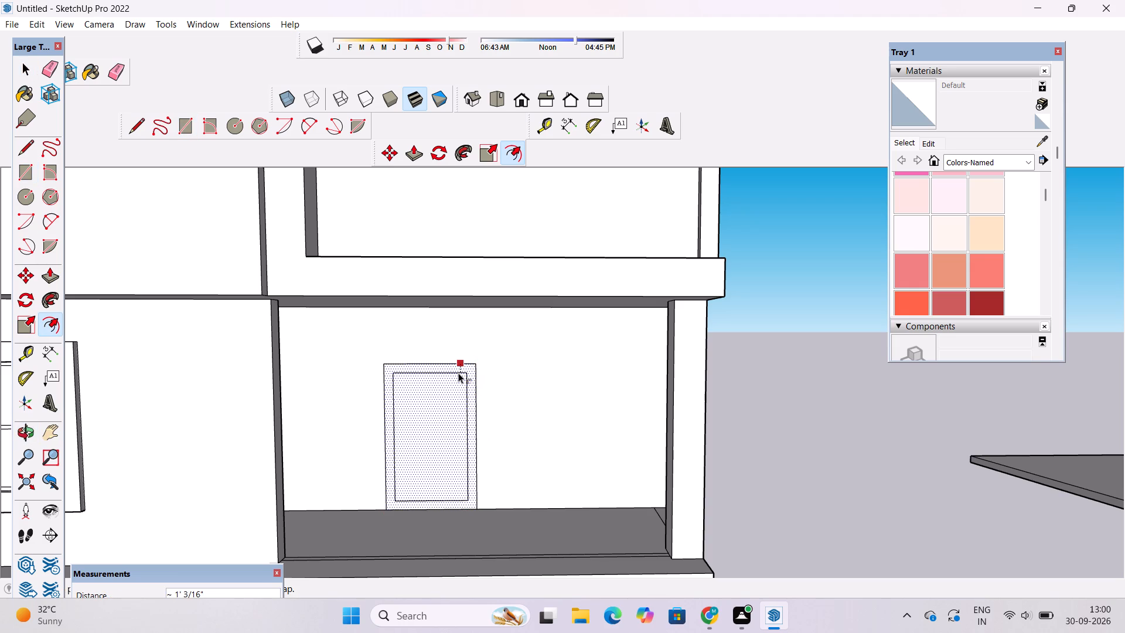
{"action": "scroll", "coordinate": [461, 369], "scroll_direction": "up", "scroll_amount": 3}
{"action": "left_click", "coordinate": [461, 369]}
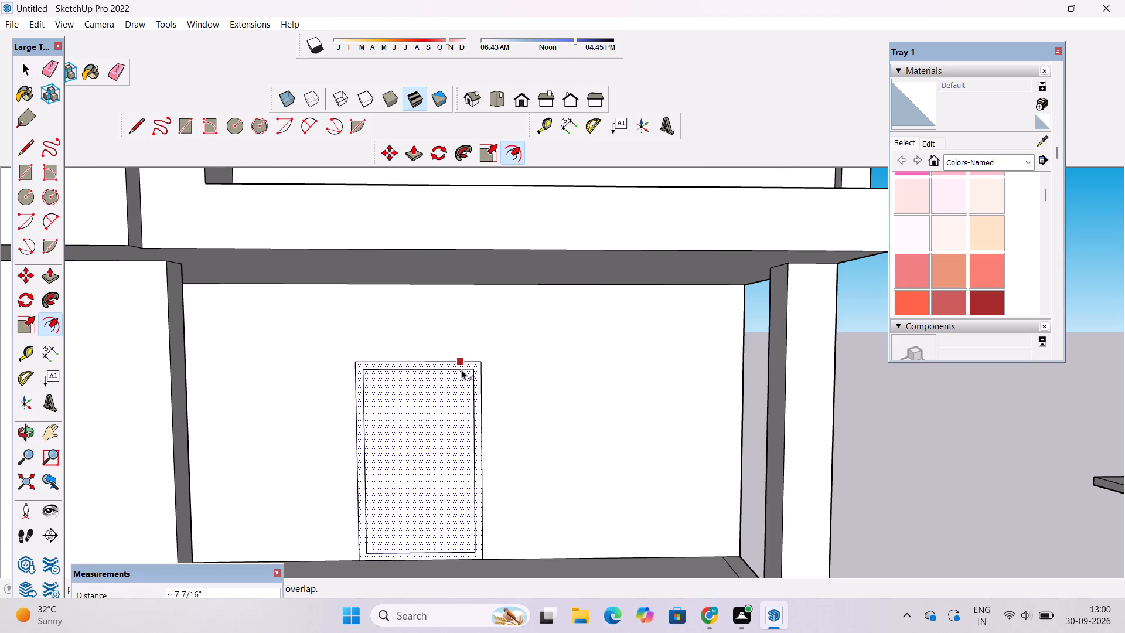
Push the door's inner panel 2" into the wall.
{"action": "key", "text": "space"}
{"action": "left_click", "coordinate": [444, 404]}
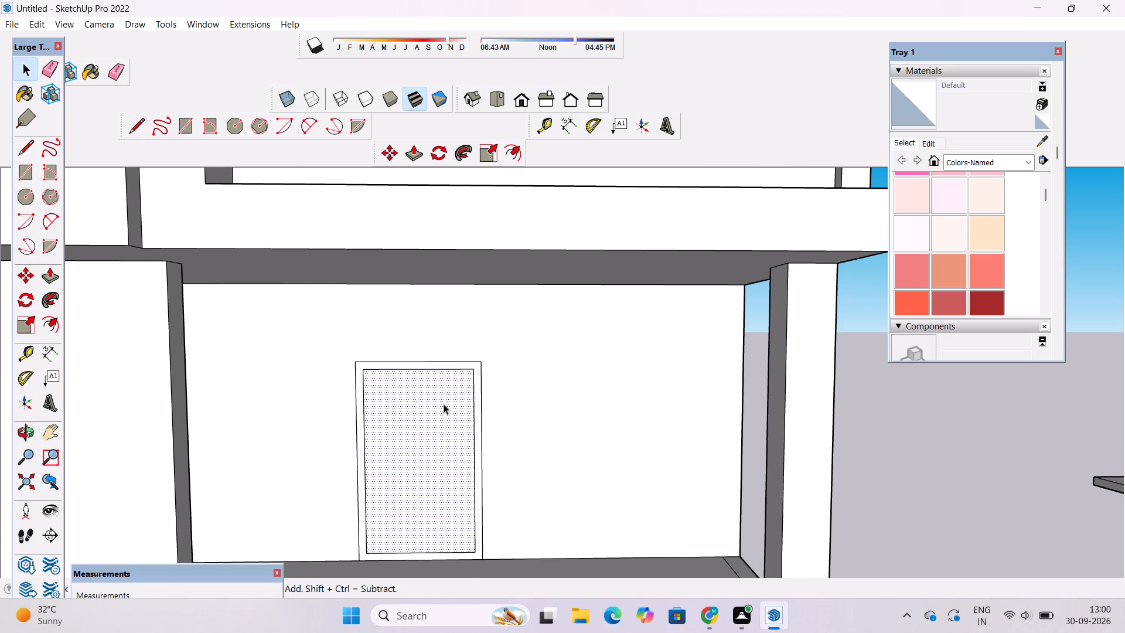
{"action": "key", "text": "p"}
{"action": "left_click", "coordinate": [444, 404]}
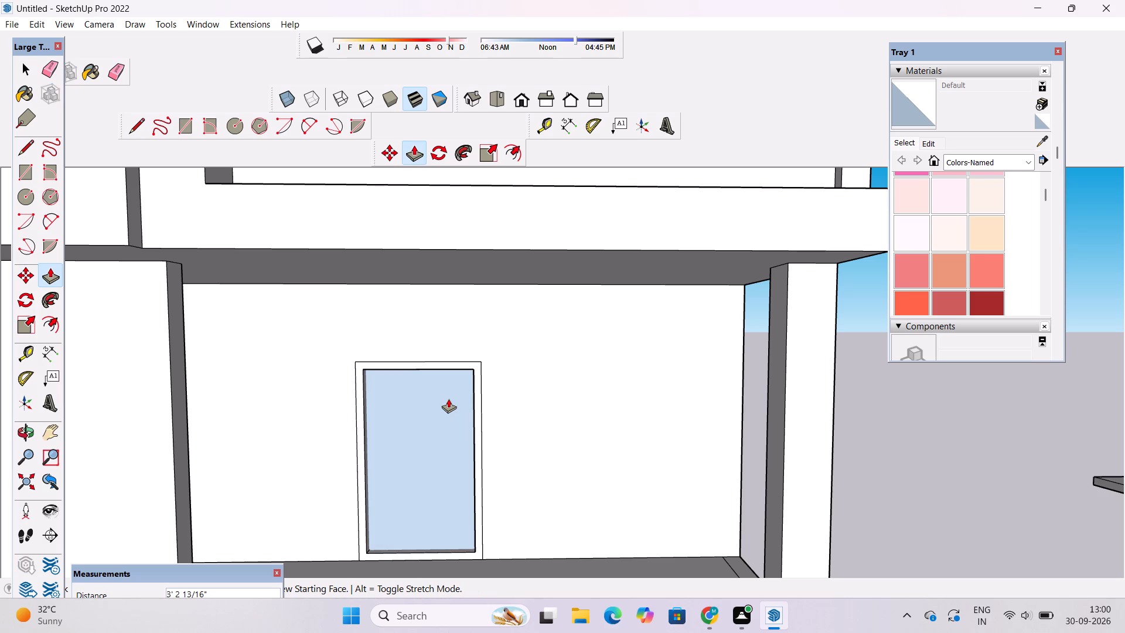
{"action": "type", "text": "2\""}
{"action": "key", "text": "Return"}
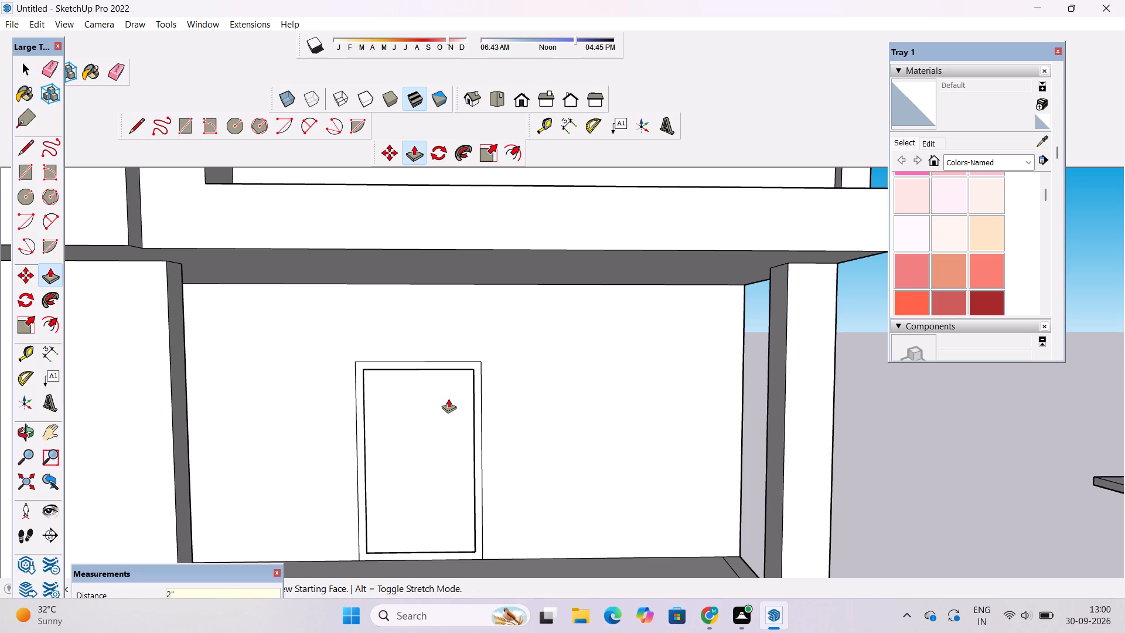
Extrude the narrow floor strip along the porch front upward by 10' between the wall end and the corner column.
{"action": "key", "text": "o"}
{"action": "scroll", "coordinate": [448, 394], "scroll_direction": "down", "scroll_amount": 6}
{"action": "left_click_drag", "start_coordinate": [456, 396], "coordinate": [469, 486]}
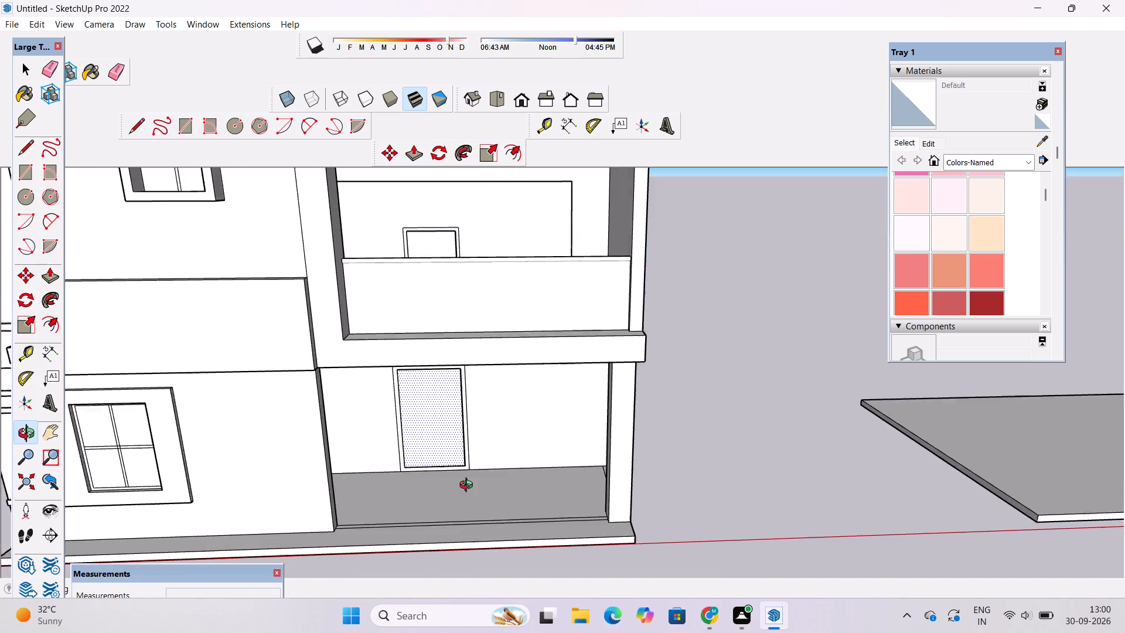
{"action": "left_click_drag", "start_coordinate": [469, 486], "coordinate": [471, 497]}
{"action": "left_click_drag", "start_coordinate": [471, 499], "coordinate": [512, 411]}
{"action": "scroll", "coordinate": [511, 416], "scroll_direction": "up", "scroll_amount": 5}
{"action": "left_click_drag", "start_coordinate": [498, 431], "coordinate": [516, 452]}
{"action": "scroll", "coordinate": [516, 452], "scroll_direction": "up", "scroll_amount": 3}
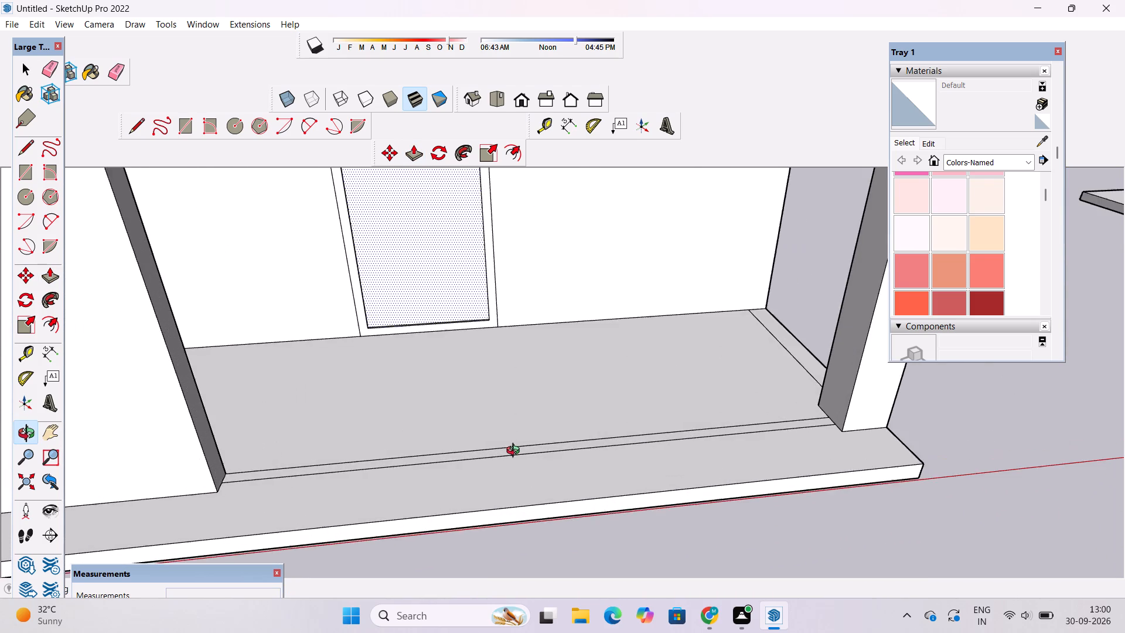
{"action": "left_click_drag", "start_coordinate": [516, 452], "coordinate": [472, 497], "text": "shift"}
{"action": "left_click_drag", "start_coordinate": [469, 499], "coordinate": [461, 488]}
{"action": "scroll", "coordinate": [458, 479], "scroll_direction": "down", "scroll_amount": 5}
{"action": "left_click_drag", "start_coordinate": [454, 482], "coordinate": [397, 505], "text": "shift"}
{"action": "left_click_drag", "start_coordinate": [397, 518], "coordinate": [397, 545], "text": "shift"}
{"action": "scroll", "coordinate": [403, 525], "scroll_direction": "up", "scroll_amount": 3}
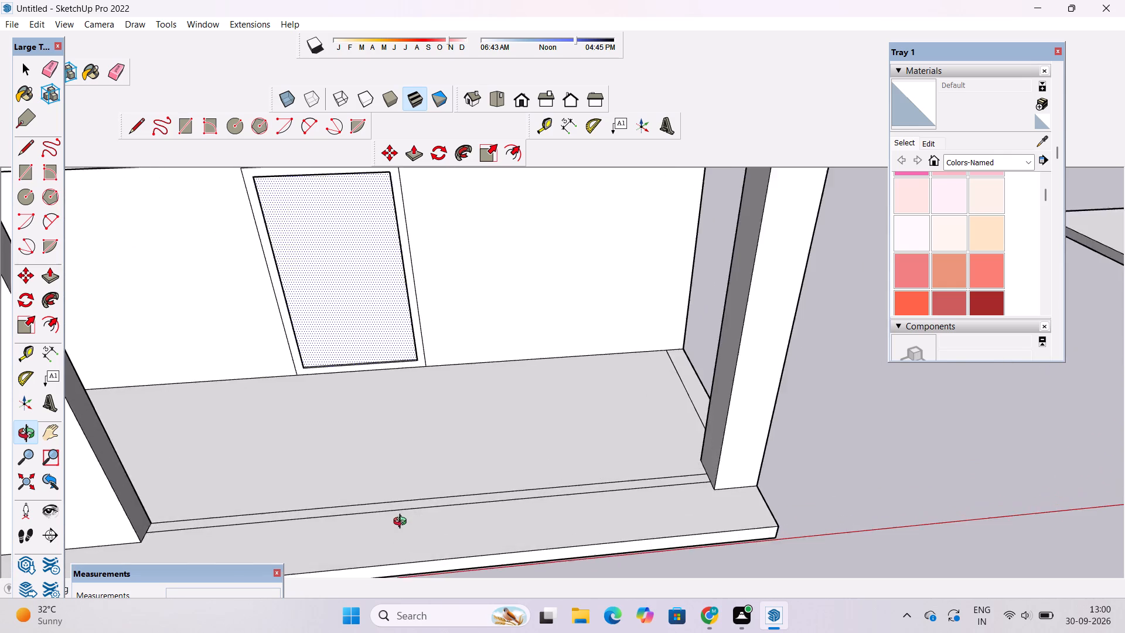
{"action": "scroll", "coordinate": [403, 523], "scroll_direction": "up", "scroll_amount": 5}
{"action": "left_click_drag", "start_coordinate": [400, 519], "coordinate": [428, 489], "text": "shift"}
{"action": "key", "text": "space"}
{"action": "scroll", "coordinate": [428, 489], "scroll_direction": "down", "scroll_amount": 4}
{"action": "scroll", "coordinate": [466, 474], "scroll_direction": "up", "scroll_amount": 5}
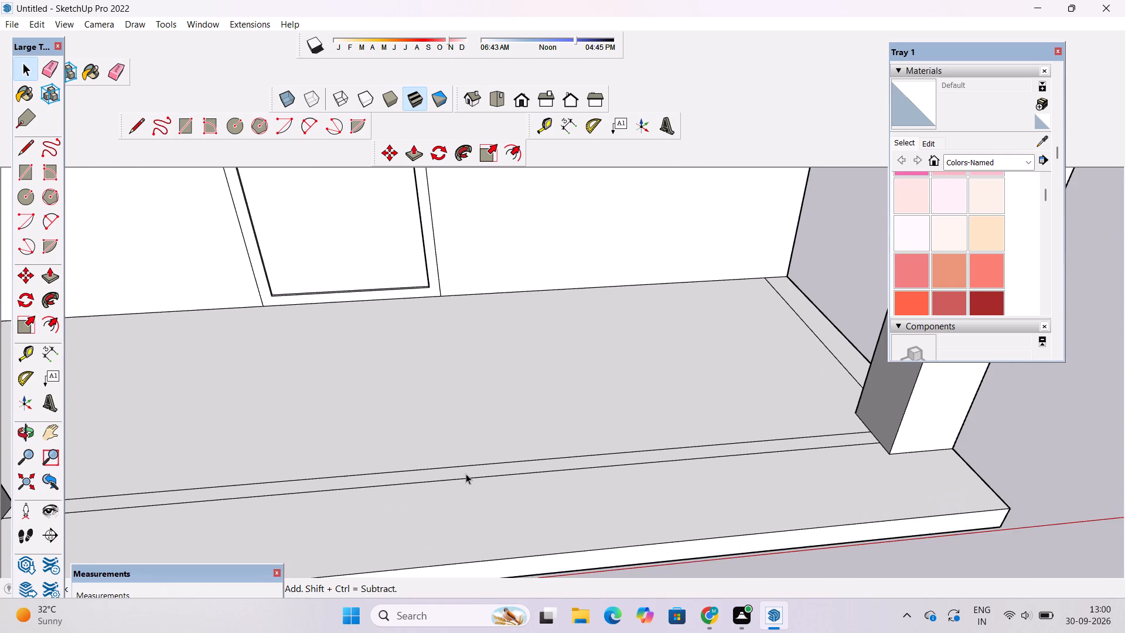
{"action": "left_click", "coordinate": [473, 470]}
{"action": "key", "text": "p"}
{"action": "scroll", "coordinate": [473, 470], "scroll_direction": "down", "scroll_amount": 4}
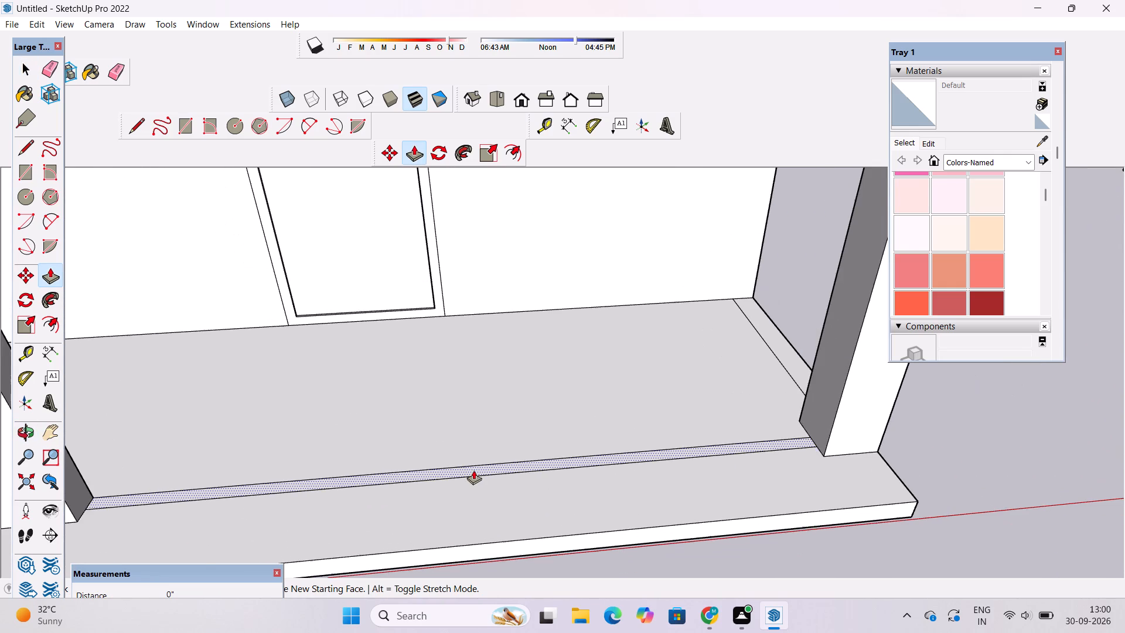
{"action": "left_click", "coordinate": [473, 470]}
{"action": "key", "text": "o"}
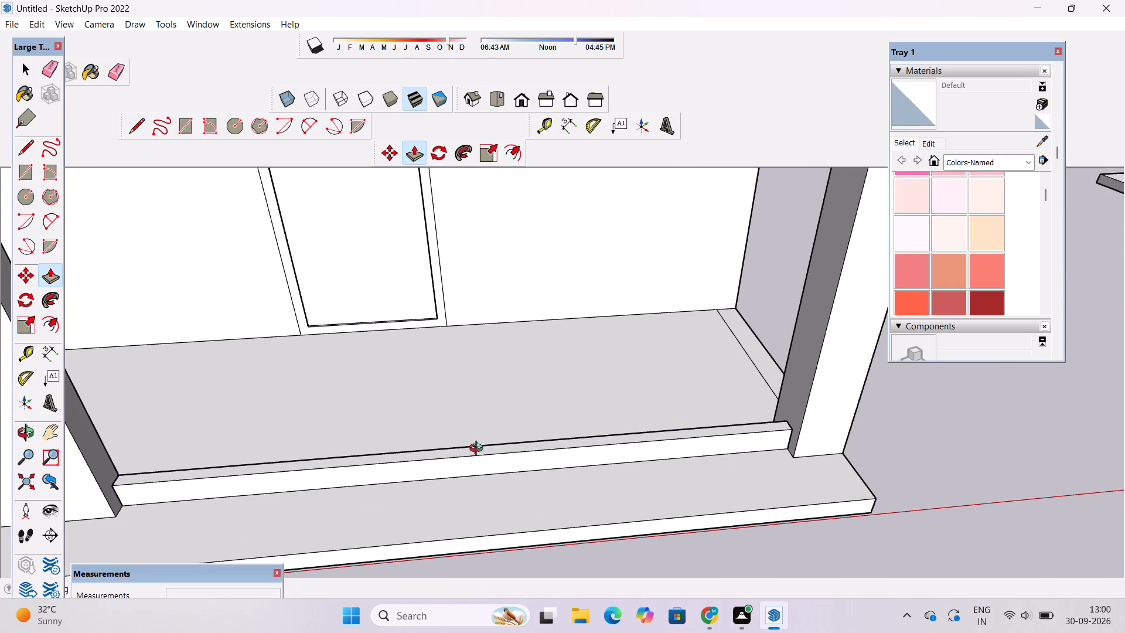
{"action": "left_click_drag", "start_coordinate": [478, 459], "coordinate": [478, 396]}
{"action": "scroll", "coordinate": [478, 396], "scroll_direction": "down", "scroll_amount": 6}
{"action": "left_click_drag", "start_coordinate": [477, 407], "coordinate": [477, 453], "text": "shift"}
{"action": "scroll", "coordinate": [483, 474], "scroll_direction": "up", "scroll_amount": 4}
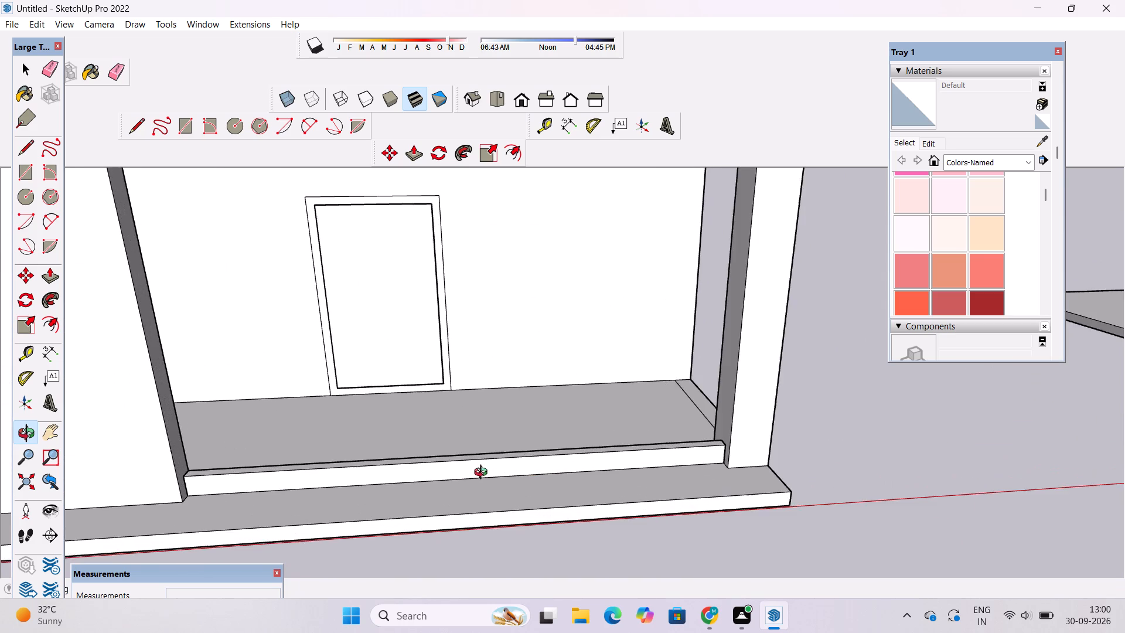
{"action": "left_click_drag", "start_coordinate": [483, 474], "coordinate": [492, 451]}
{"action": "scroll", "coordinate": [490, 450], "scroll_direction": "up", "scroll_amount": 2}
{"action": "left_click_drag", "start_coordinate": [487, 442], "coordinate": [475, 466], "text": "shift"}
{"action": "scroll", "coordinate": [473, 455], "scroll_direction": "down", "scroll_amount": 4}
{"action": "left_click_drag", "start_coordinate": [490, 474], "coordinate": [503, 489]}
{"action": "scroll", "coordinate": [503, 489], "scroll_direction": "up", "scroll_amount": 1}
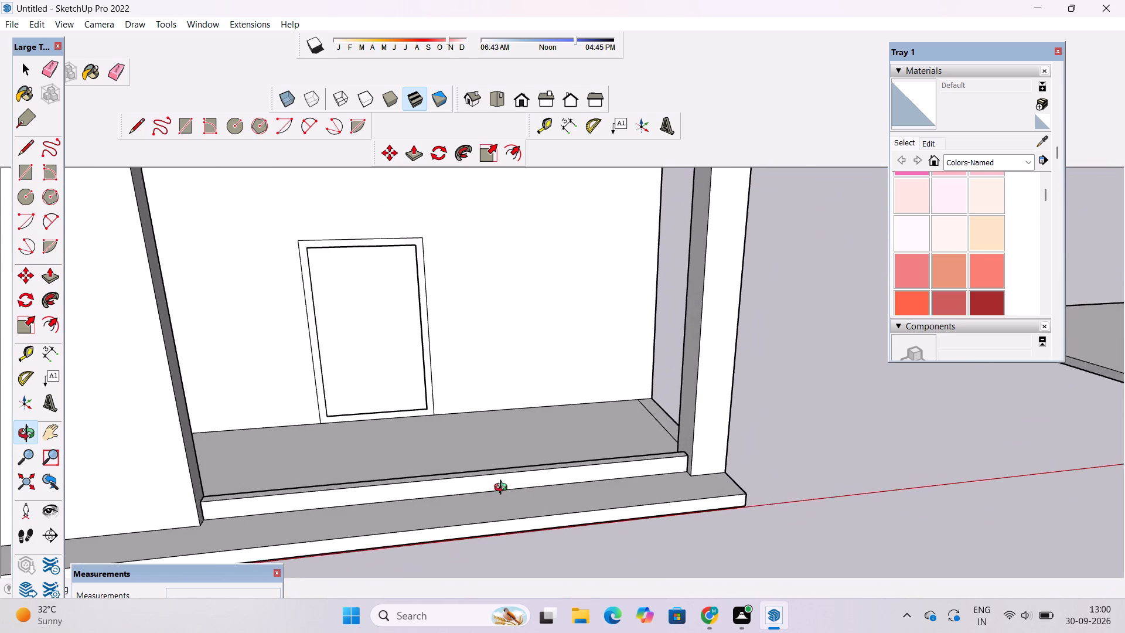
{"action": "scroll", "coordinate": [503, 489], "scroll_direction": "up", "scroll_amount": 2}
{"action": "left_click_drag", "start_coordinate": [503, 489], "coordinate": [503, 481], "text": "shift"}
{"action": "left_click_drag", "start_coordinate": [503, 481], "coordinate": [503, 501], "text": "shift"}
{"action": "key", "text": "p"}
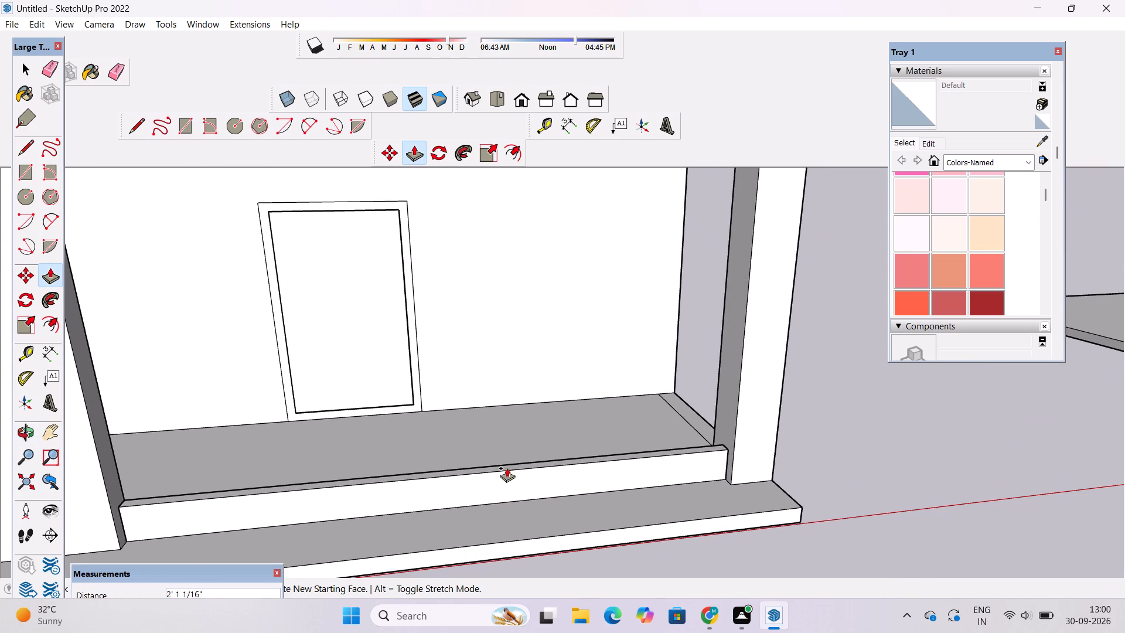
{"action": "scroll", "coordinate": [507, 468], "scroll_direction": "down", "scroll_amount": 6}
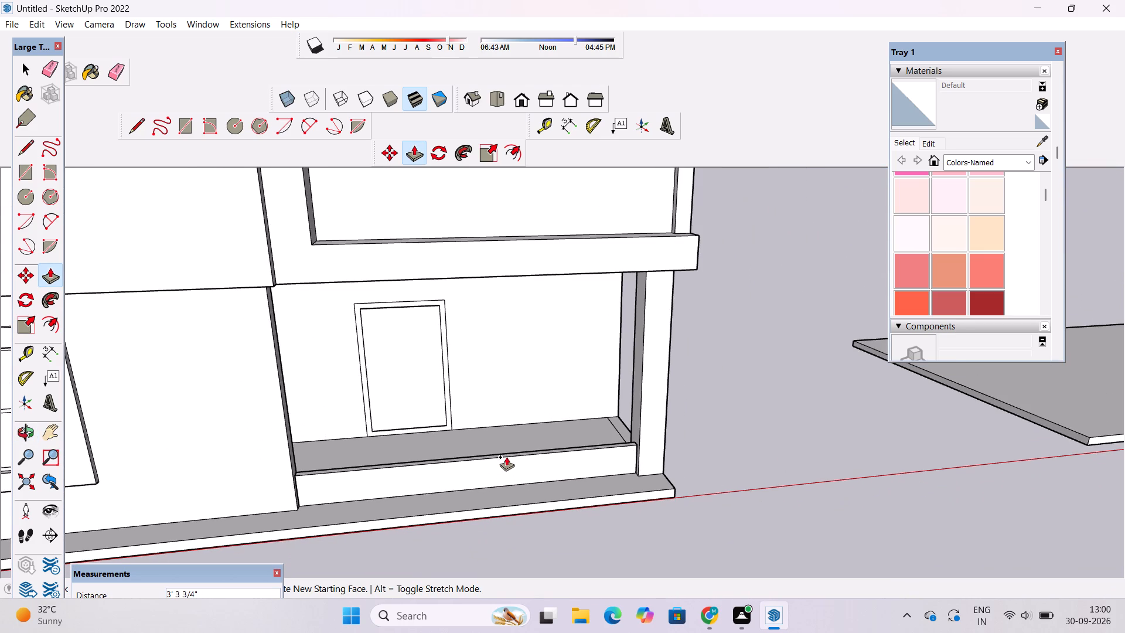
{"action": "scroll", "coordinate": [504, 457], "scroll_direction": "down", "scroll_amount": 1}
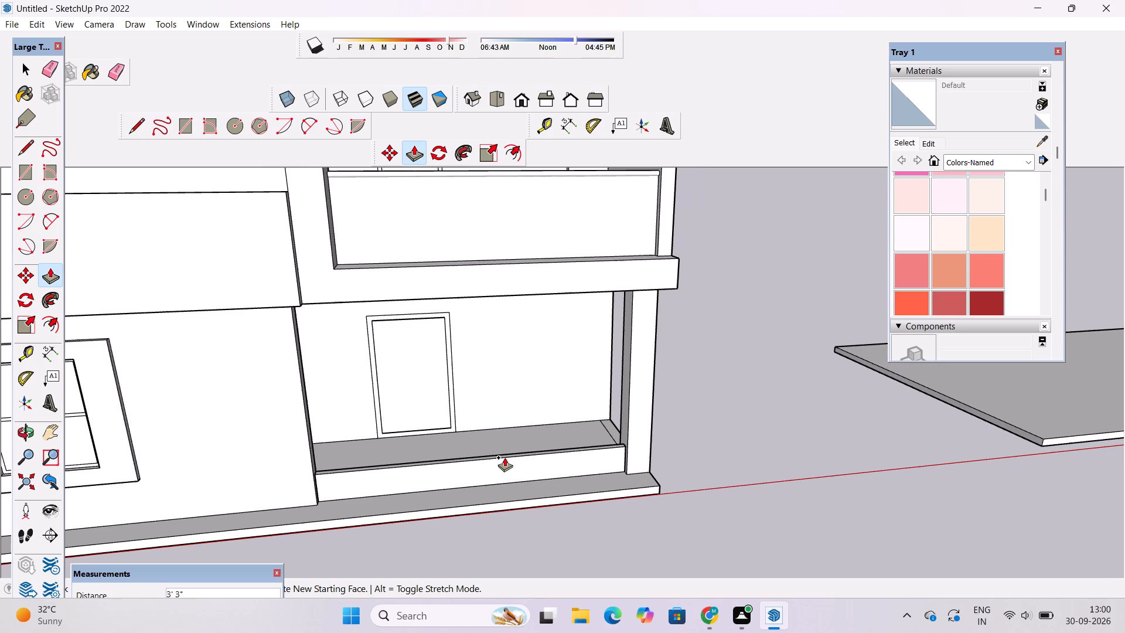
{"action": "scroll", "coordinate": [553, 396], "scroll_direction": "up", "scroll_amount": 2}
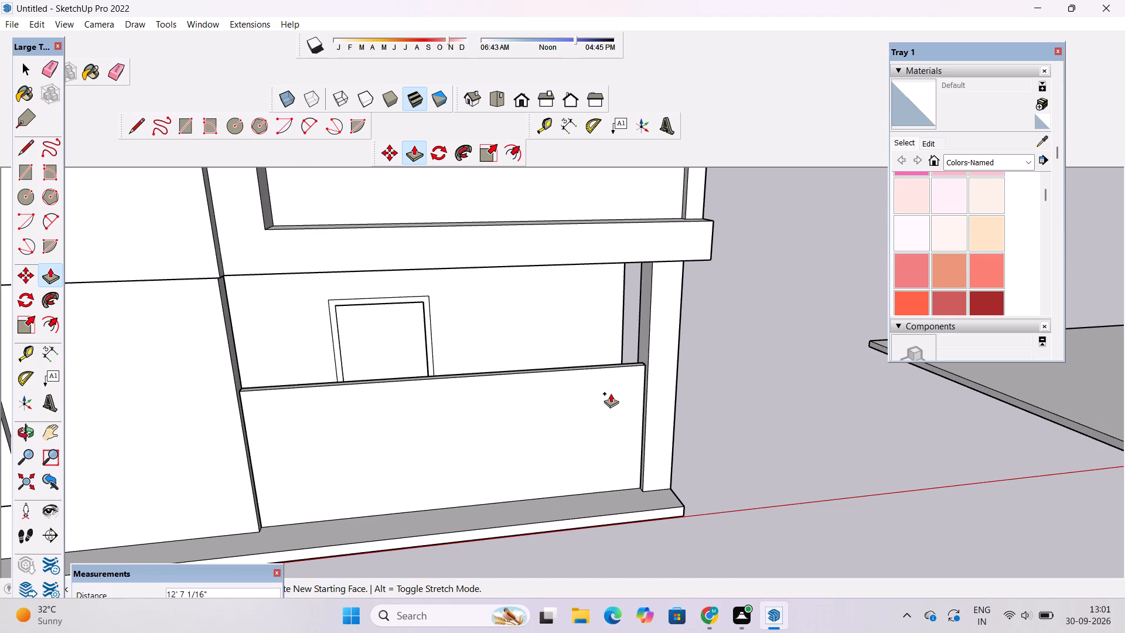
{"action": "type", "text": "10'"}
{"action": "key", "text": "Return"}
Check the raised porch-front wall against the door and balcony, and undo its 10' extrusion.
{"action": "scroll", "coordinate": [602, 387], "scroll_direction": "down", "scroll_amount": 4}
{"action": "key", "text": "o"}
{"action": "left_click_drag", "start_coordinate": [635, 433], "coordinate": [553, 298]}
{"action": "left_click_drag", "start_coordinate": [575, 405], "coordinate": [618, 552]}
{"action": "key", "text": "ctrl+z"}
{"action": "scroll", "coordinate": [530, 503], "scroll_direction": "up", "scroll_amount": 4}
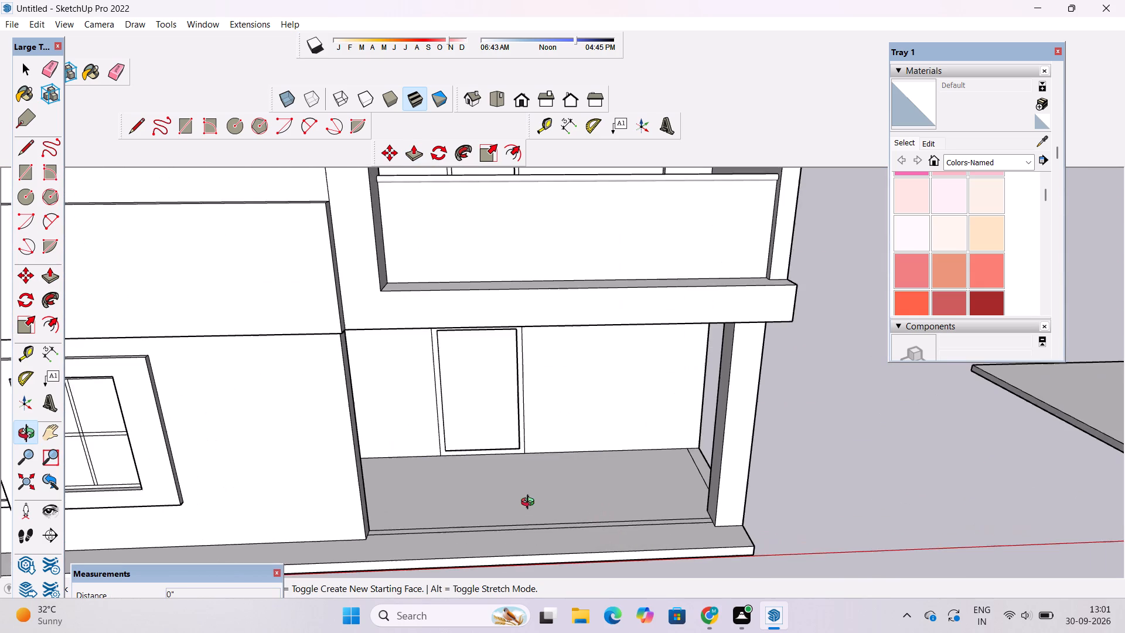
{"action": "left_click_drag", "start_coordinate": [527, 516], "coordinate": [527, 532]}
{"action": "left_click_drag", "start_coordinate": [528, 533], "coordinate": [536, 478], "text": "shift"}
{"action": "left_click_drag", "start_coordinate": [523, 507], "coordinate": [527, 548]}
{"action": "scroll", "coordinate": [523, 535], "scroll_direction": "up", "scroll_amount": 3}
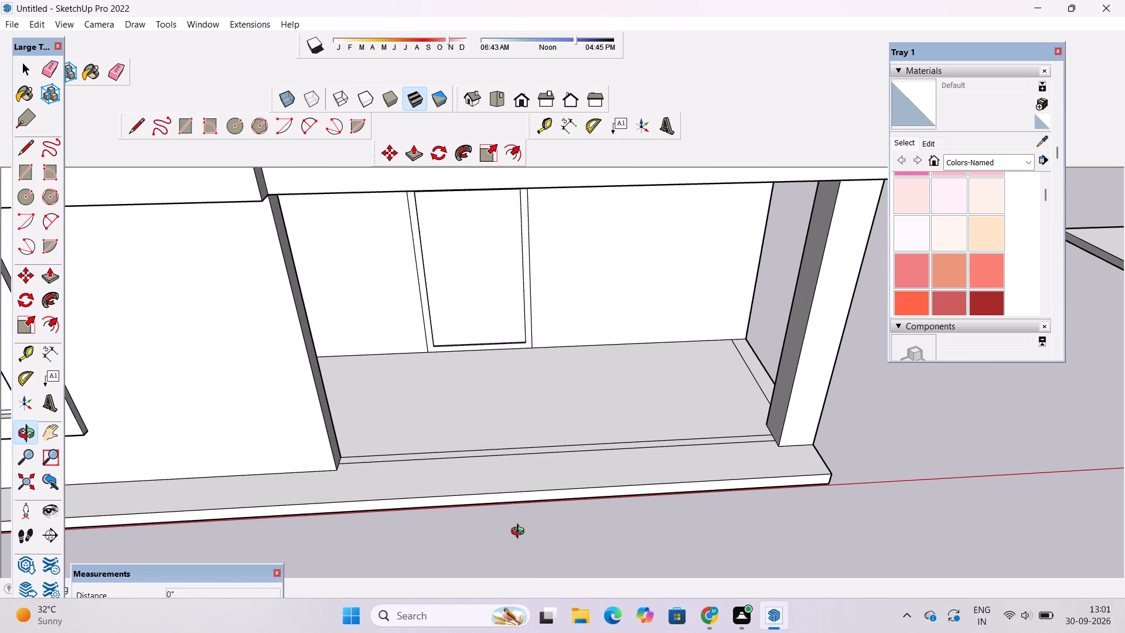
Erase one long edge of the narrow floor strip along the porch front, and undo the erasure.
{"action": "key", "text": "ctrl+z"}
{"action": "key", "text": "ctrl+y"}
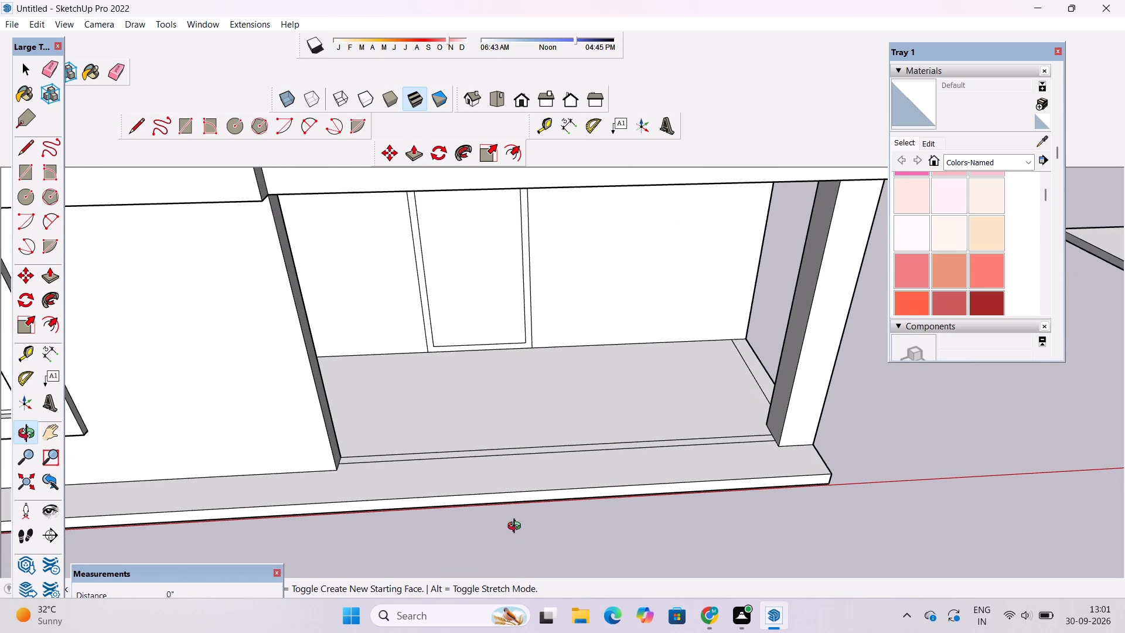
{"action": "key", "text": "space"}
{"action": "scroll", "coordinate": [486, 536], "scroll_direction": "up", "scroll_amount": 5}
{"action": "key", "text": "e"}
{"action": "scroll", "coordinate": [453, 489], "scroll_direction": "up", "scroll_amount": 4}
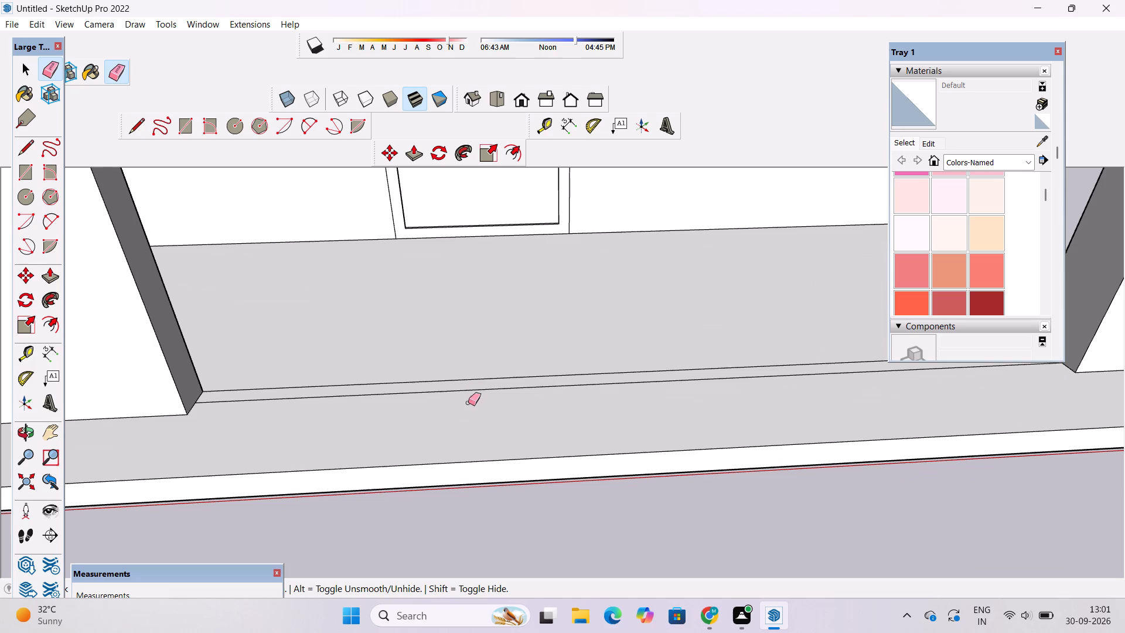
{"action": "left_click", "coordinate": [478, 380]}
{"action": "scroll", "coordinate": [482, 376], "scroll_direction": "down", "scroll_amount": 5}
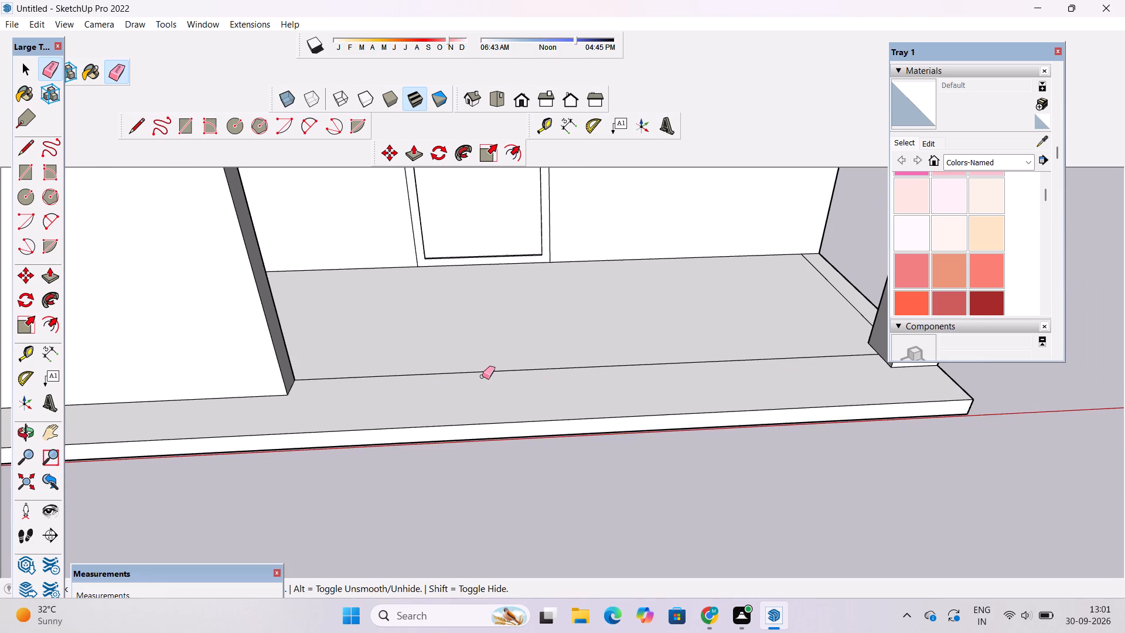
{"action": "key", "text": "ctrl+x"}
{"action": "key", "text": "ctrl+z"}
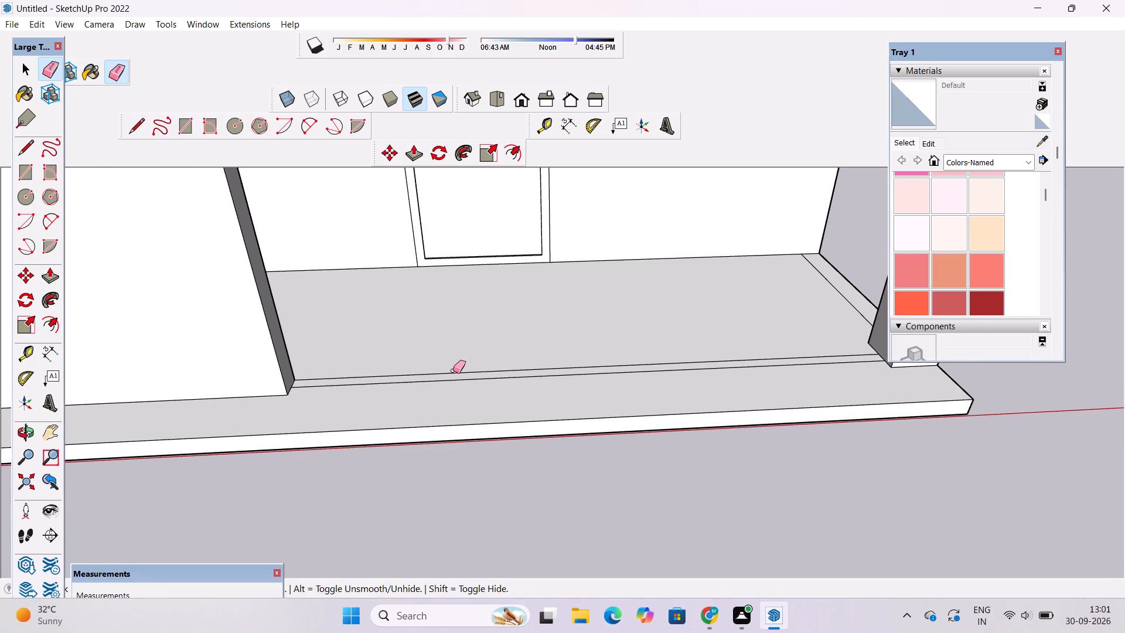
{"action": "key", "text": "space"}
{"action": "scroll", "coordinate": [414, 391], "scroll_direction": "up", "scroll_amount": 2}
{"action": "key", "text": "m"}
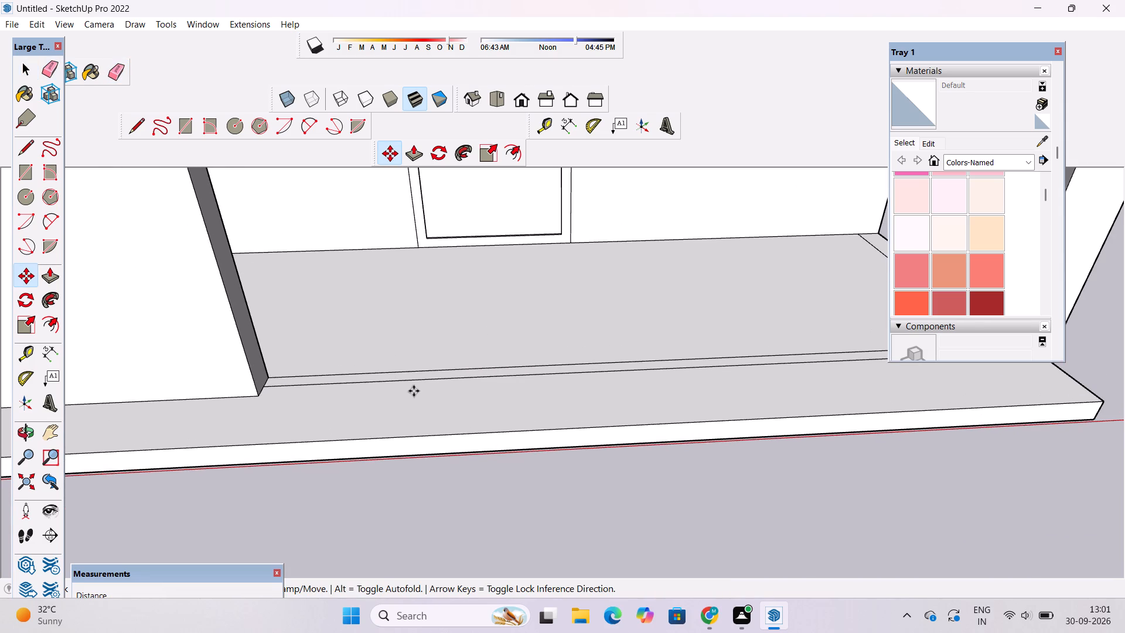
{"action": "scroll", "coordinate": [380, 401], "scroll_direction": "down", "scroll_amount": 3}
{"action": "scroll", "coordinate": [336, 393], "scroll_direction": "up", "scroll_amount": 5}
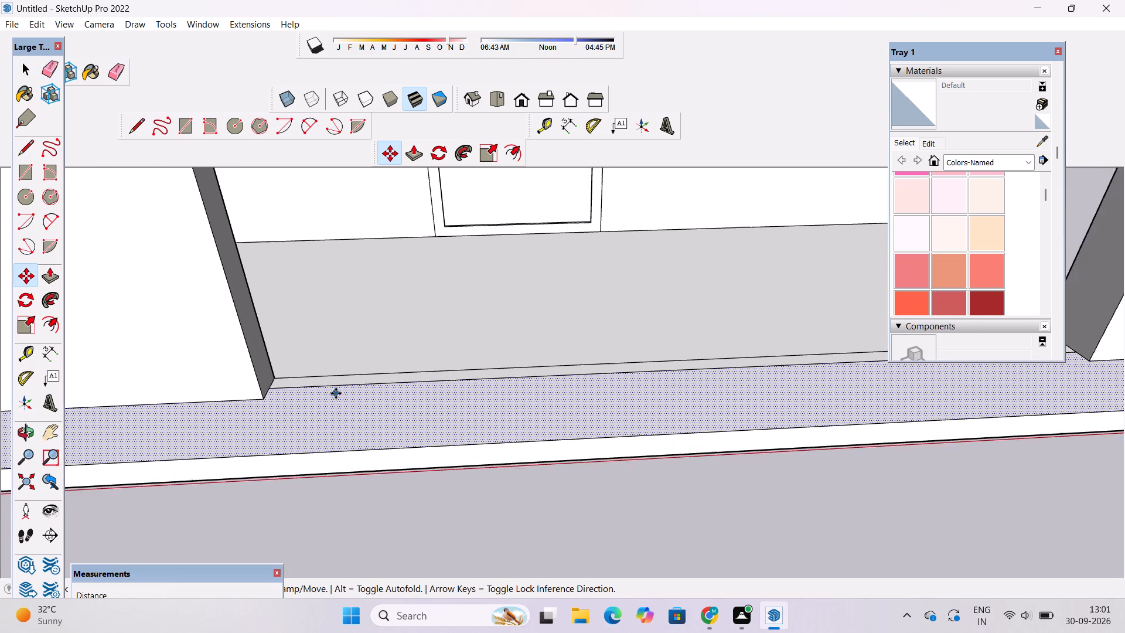
Draw a 15' line from the wall end's front corner along the porch floor, closing it with a 1' 6" line back to the strip's rear edge.
{"action": "key", "text": "space"}
{"action": "key", "text": "l"}
{"action": "scroll", "coordinate": [291, 393], "scroll_direction": "up", "scroll_amount": 5}
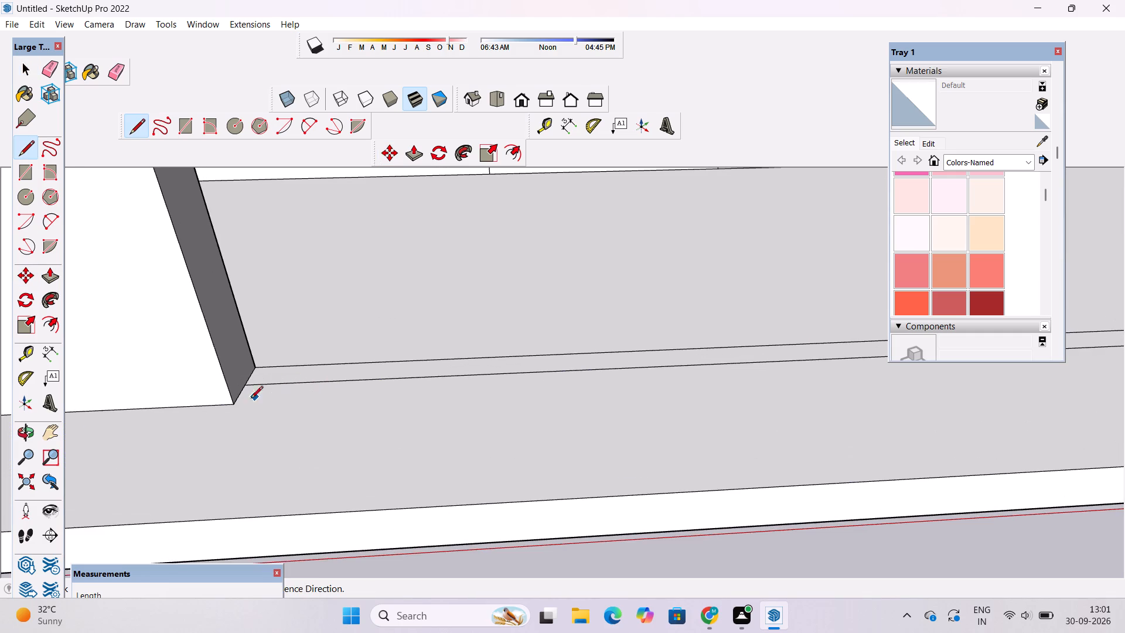
{"action": "left_click", "coordinate": [235, 407]}
{"action": "scroll", "coordinate": [332, 411], "scroll_direction": "down", "scroll_amount": 5}
{"action": "scroll", "coordinate": [407, 406], "scroll_direction": "down", "scroll_amount": 4}
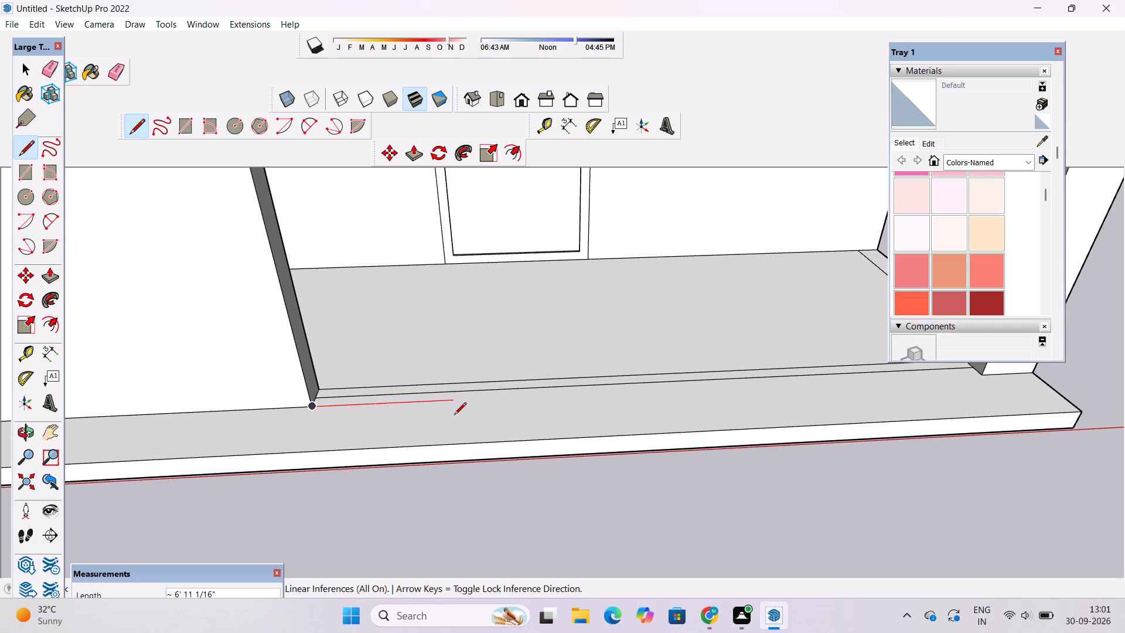
{"action": "scroll", "coordinate": [452, 404], "scroll_direction": "down", "scroll_amount": 7}
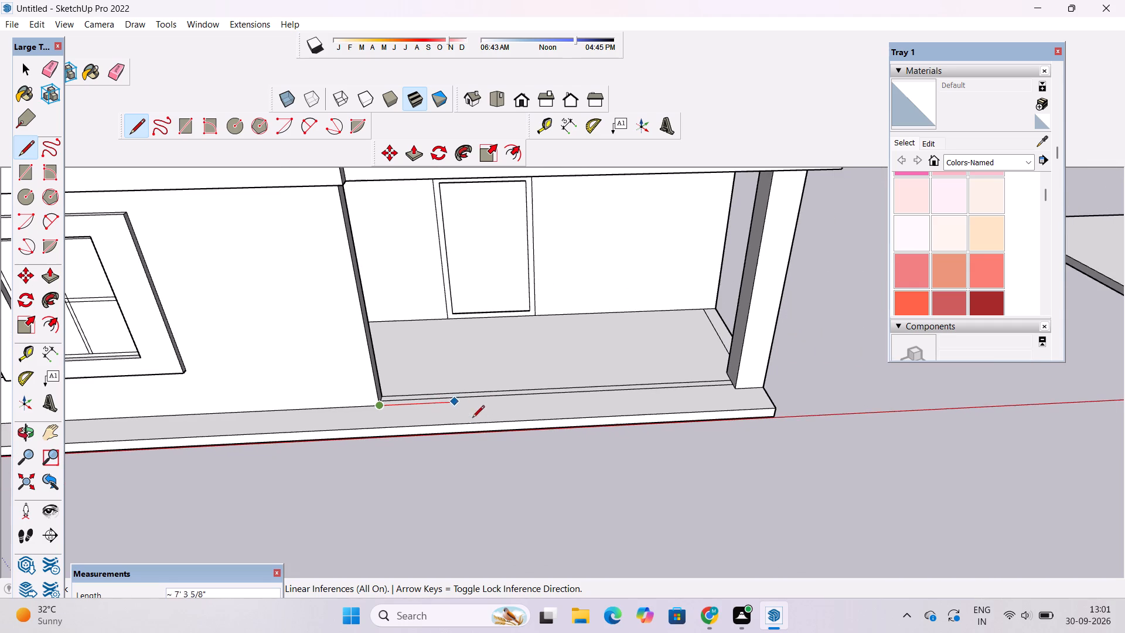
{"action": "scroll", "coordinate": [492, 407], "scroll_direction": "up", "scroll_amount": 5}
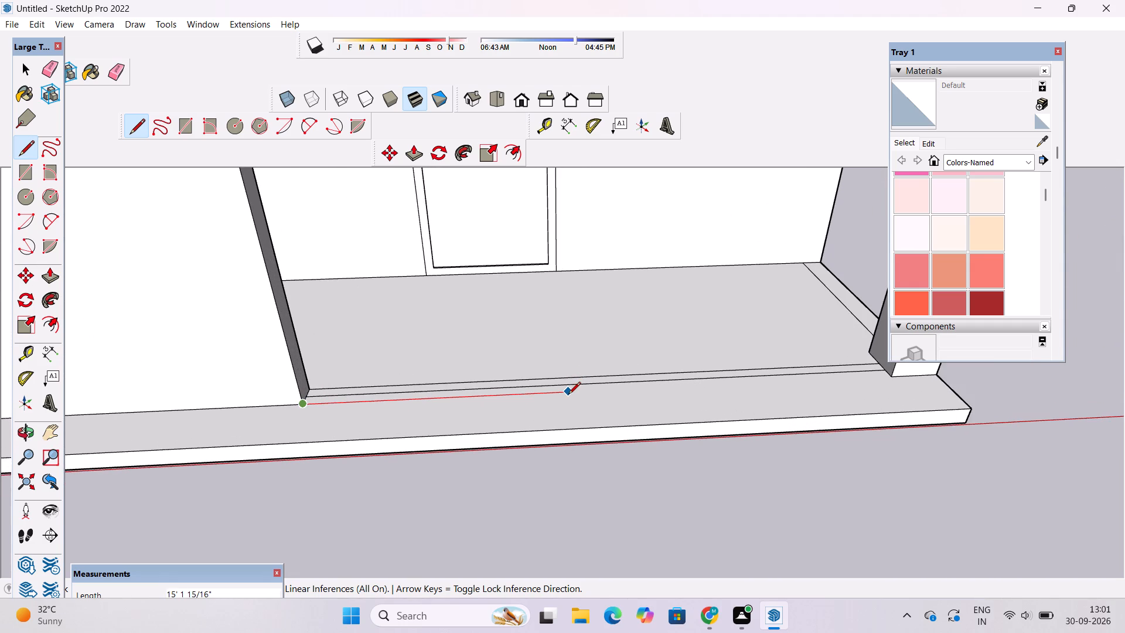
{"action": "type", "text": "15'"}
{"action": "key", "text": "Return"}
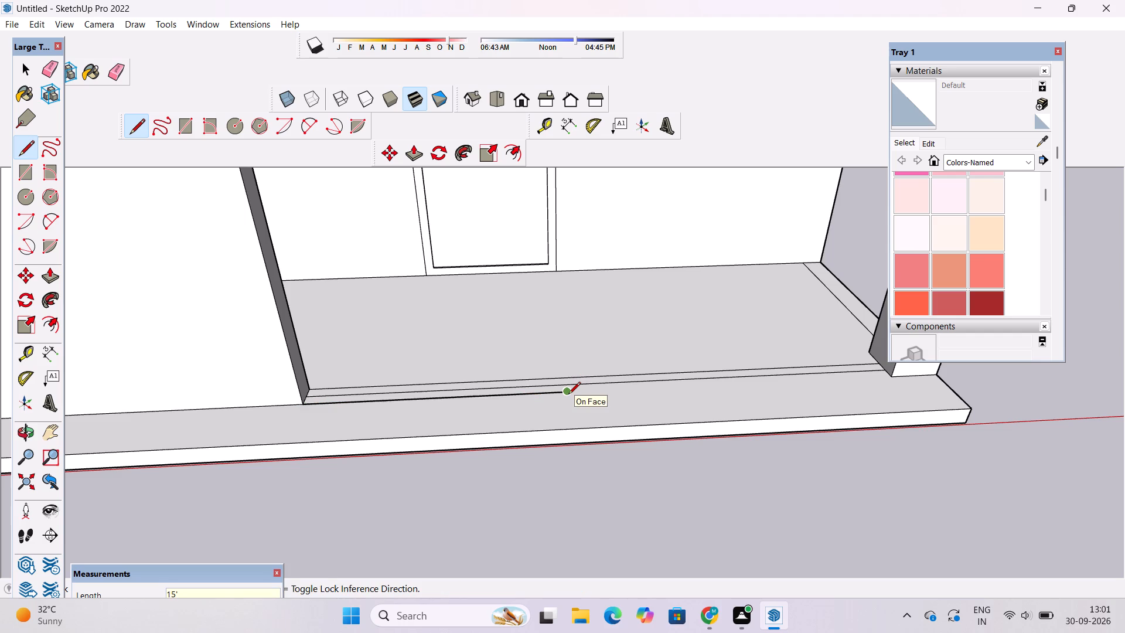
{"action": "scroll", "coordinate": [563, 403], "scroll_direction": "up", "scroll_amount": 10}
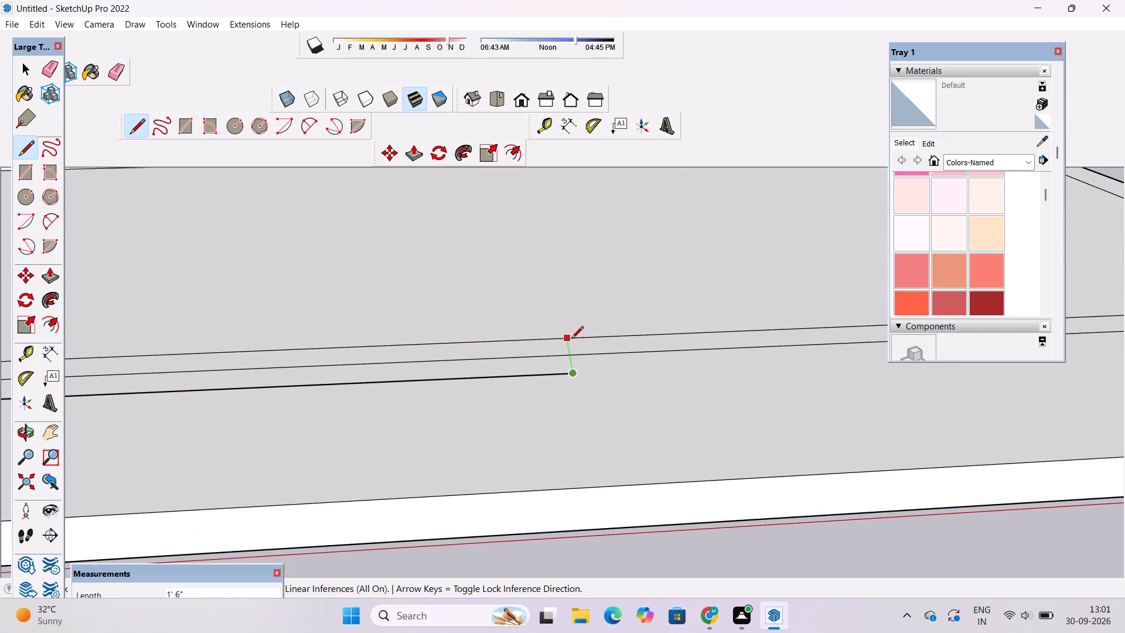
{"action": "left_click", "coordinate": [568, 339]}
{"action": "scroll", "coordinate": [556, 359], "scroll_direction": "down", "scroll_amount": 11}
{"action": "key", "text": "space"}
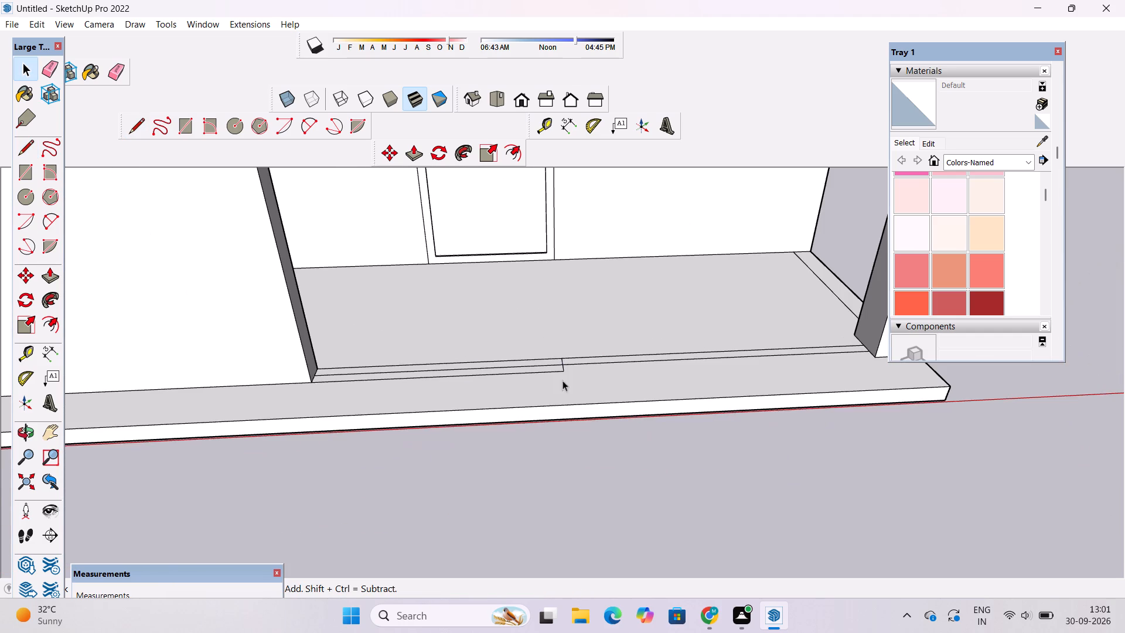
Erase the leftover strip line running inside the new 15' by 1' 6" floor rectangle.
{"action": "scroll", "coordinate": [553, 363], "scroll_direction": "up", "scroll_amount": 5}
{"action": "key", "text": "e"}
{"action": "scroll", "coordinate": [550, 363], "scroll_direction": "up", "scroll_amount": 4}
{"action": "left_click", "coordinate": [549, 369]}
{"action": "scroll", "coordinate": [551, 384], "scroll_direction": "down", "scroll_amount": 5}
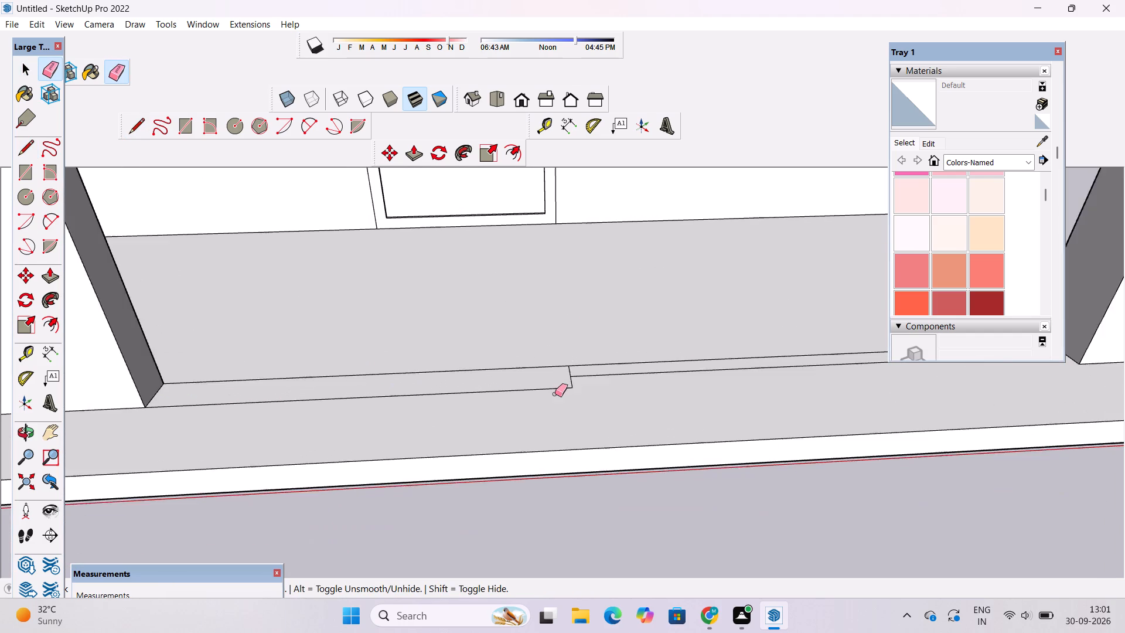
Examine the porch floor outlines against the door, corner column and balcony above from several angles.
{"action": "scroll", "coordinate": [555, 394], "scroll_direction": "down", "scroll_amount": 6}
{"action": "key", "text": "o"}
{"action": "left_click_drag", "start_coordinate": [555, 434], "coordinate": [560, 392]}
{"action": "scroll", "coordinate": [558, 388], "scroll_direction": "down", "scroll_amount": 3}
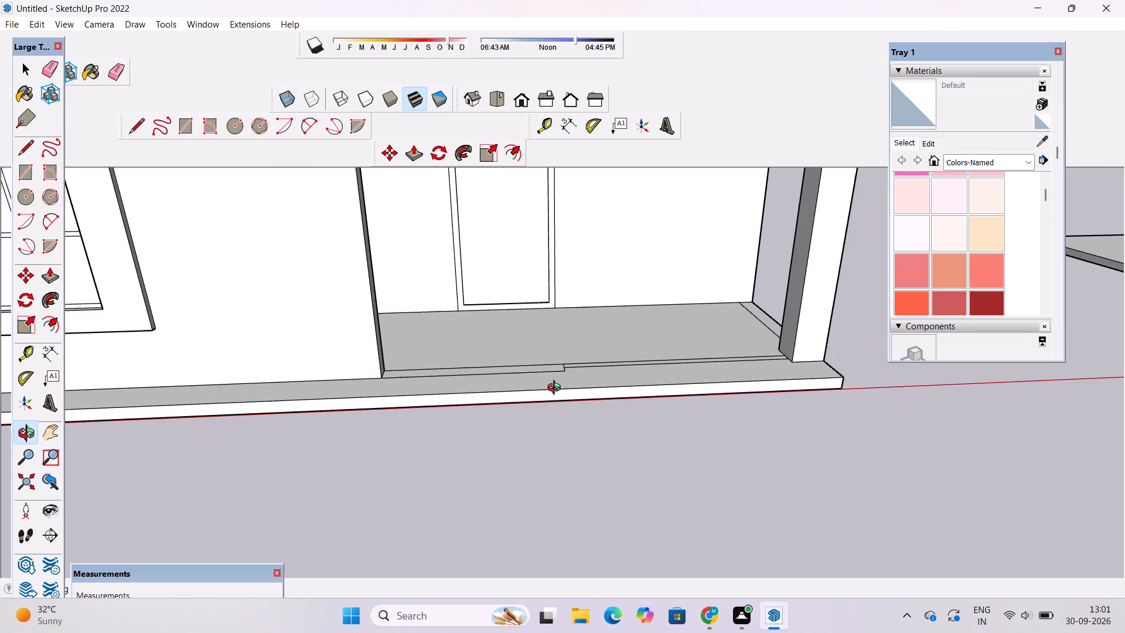
{"action": "left_click_drag", "start_coordinate": [558, 389], "coordinate": [526, 454]}
{"action": "scroll", "coordinate": [531, 441], "scroll_direction": "up", "scroll_amount": 3}
{"action": "left_click_drag", "start_coordinate": [536, 431], "coordinate": [524, 445], "text": "shift"}
{"action": "scroll", "coordinate": [524, 445], "scroll_direction": "down", "scroll_amount": 2}
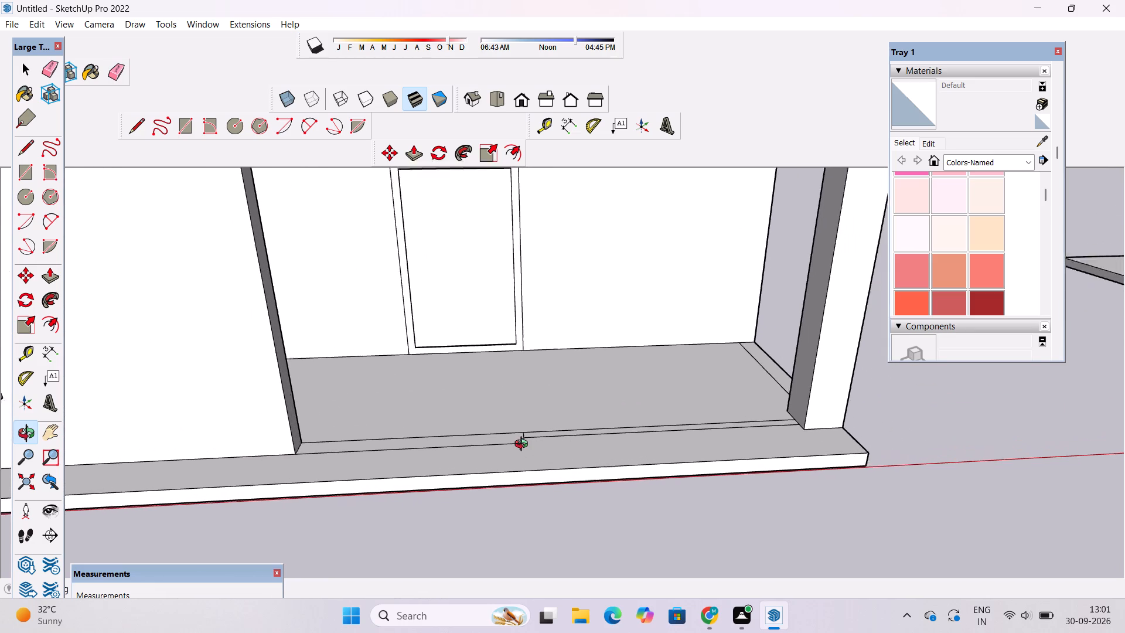
{"action": "scroll", "coordinate": [524, 445], "scroll_direction": "down", "scroll_amount": 1}
{"action": "left_click_drag", "start_coordinate": [524, 448], "coordinate": [527, 471], "text": "shift"}
{"action": "scroll", "coordinate": [524, 471], "scroll_direction": "up", "scroll_amount": 2}
{"action": "left_click_drag", "start_coordinate": [522, 464], "coordinate": [531, 486]}
{"action": "scroll", "coordinate": [529, 478], "scroll_direction": "down", "scroll_amount": 4}
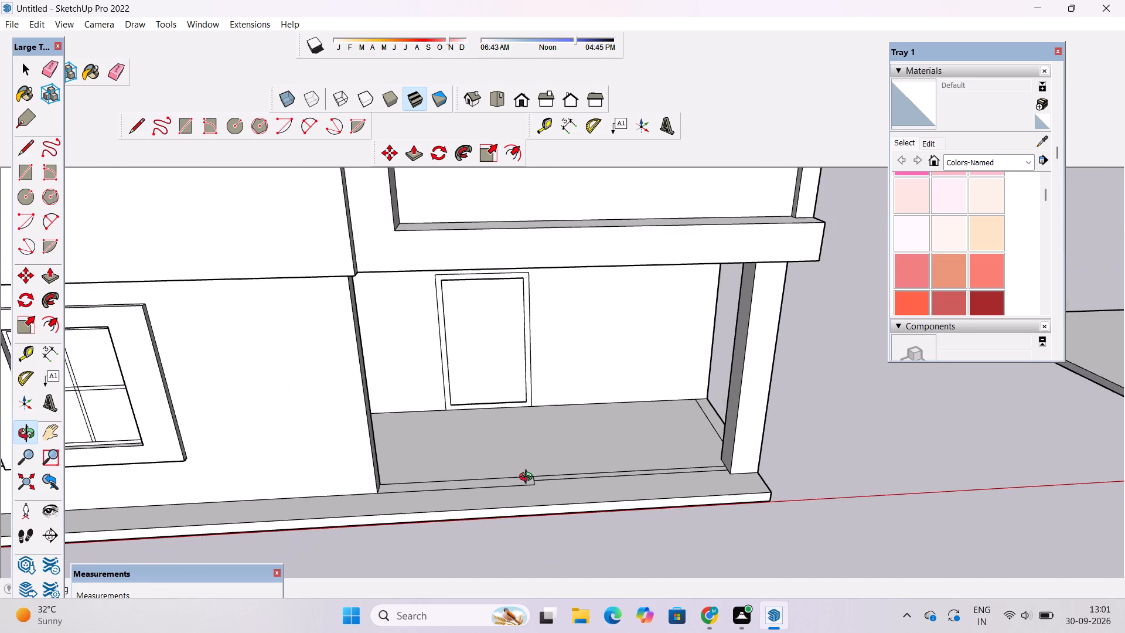
{"action": "left_click_drag", "start_coordinate": [527, 479], "coordinate": [527, 430]}
{"action": "scroll", "coordinate": [526, 428], "scroll_direction": "down", "scroll_amount": 4}
{"action": "left_click_drag", "start_coordinate": [514, 440], "coordinate": [514, 492], "text": "shift"}
{"action": "left_click_drag", "start_coordinate": [513, 493], "coordinate": [513, 466]}
{"action": "scroll", "coordinate": [513, 466], "scroll_direction": "up", "scroll_amount": 2}
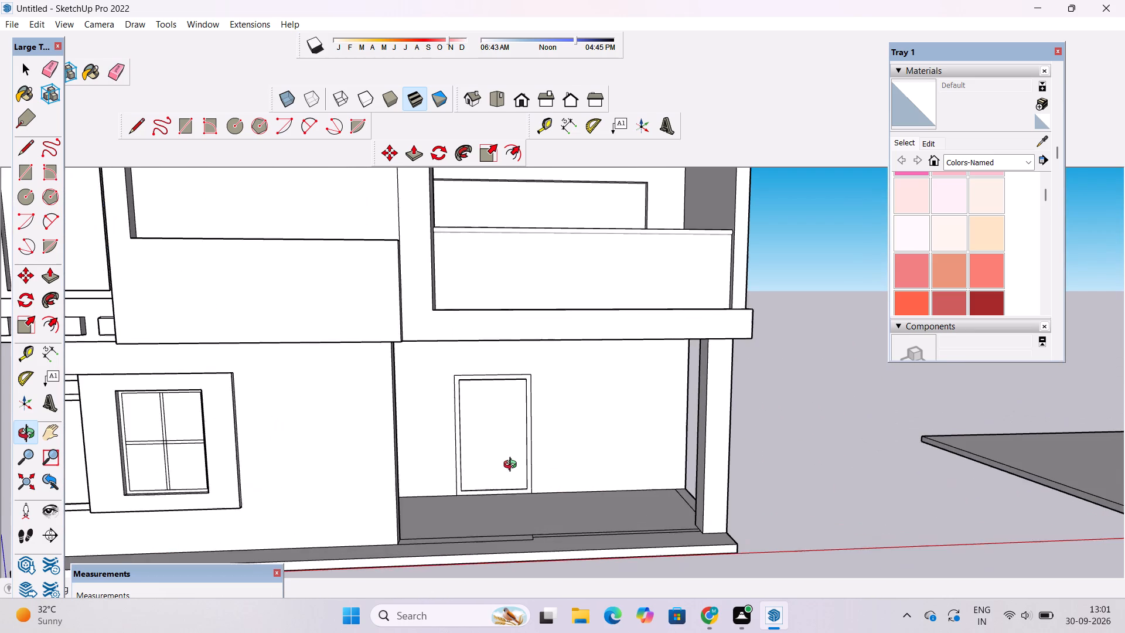
{"action": "left_click_drag", "start_coordinate": [514, 472], "coordinate": [517, 450], "text": "shift"}
{"action": "scroll", "coordinate": [517, 450], "scroll_direction": "up", "scroll_amount": 2}
{"action": "left_click_drag", "start_coordinate": [517, 450], "coordinate": [517, 415], "text": "shift"}
{"action": "left_click_drag", "start_coordinate": [517, 456], "coordinate": [521, 506]}
{"action": "left_click_drag", "start_coordinate": [518, 514], "coordinate": [512, 455]}
{"action": "left_click_drag", "start_coordinate": [510, 460], "coordinate": [506, 497], "text": "shift"}
Extrude the 15' long floor rectangle beside the wall end upward by 13'.
{"action": "scroll", "coordinate": [497, 478], "scroll_direction": "up", "scroll_amount": 5}
{"action": "key", "text": "p"}
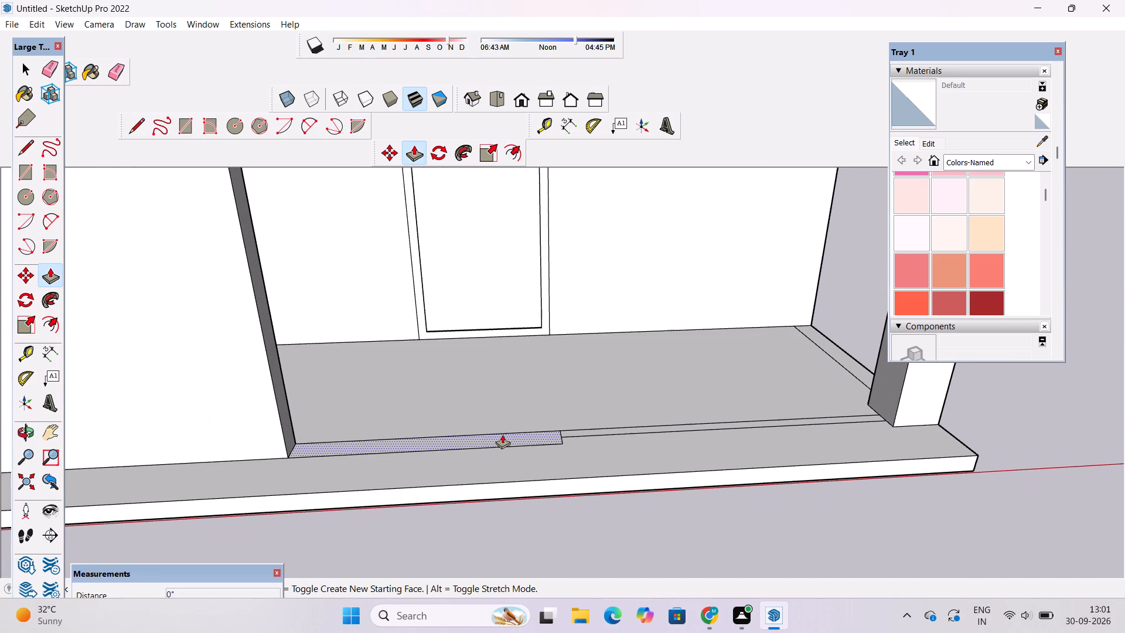
{"action": "left_click", "coordinate": [502, 434]}
{"action": "scroll", "coordinate": [502, 418], "scroll_direction": "down", "scroll_amount": 9}
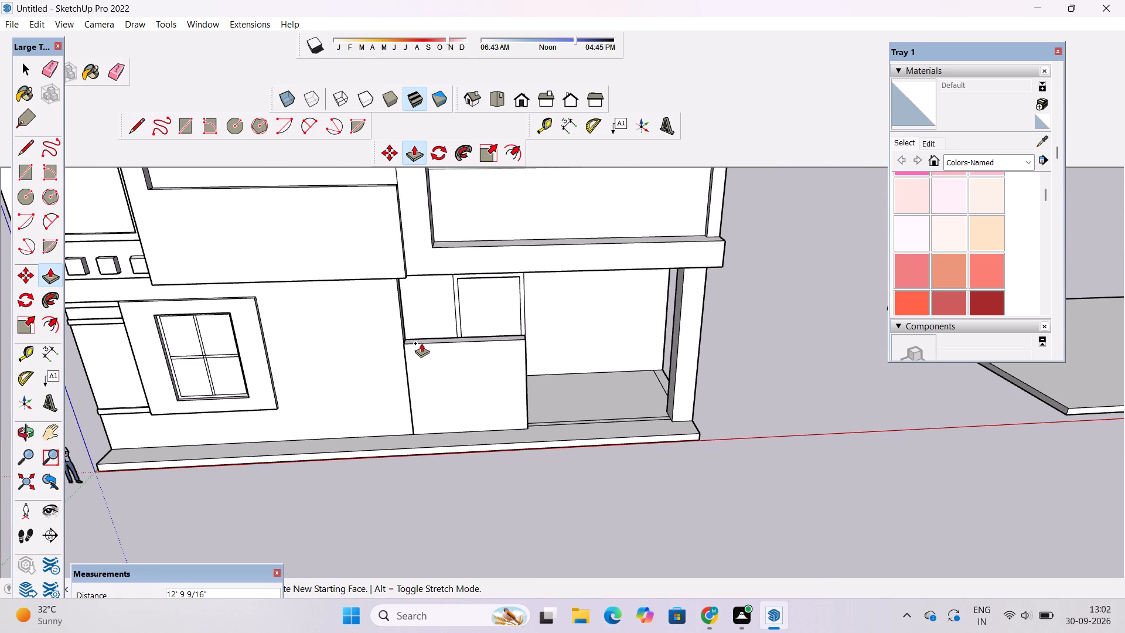
{"action": "key", "text": "1"}
{"action": "type", "text": "3'"}
{"action": "key", "text": "Return"}
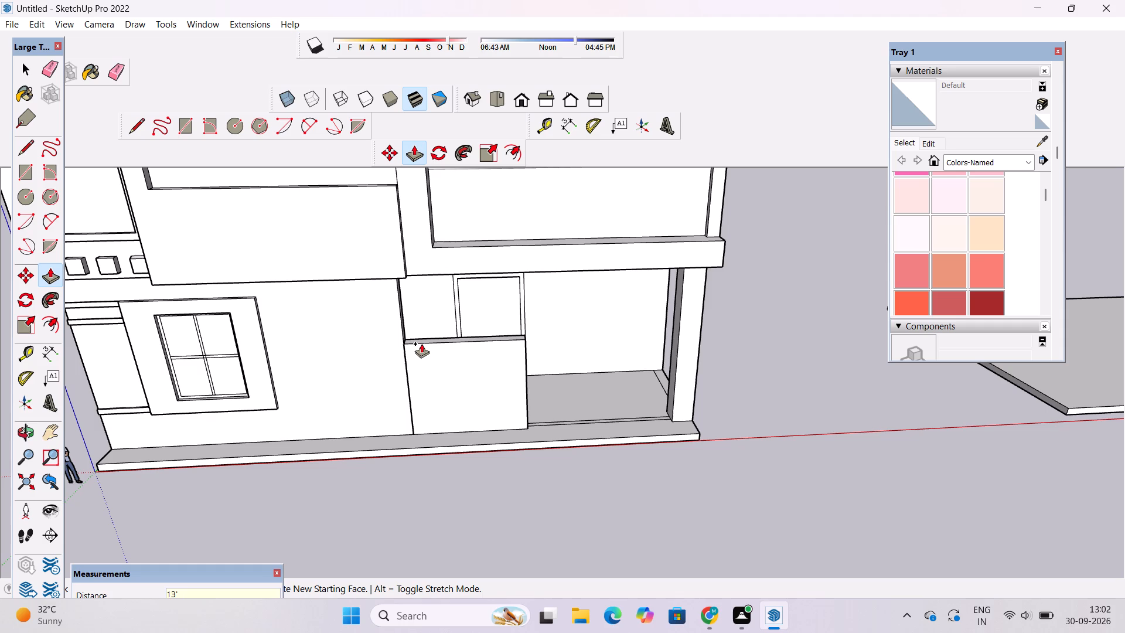
Extrude the remaining narrow floor strip between the new wall and the corner column upward by 12'.
{"action": "scroll", "coordinate": [495, 392], "scroll_direction": "up", "scroll_amount": 8}
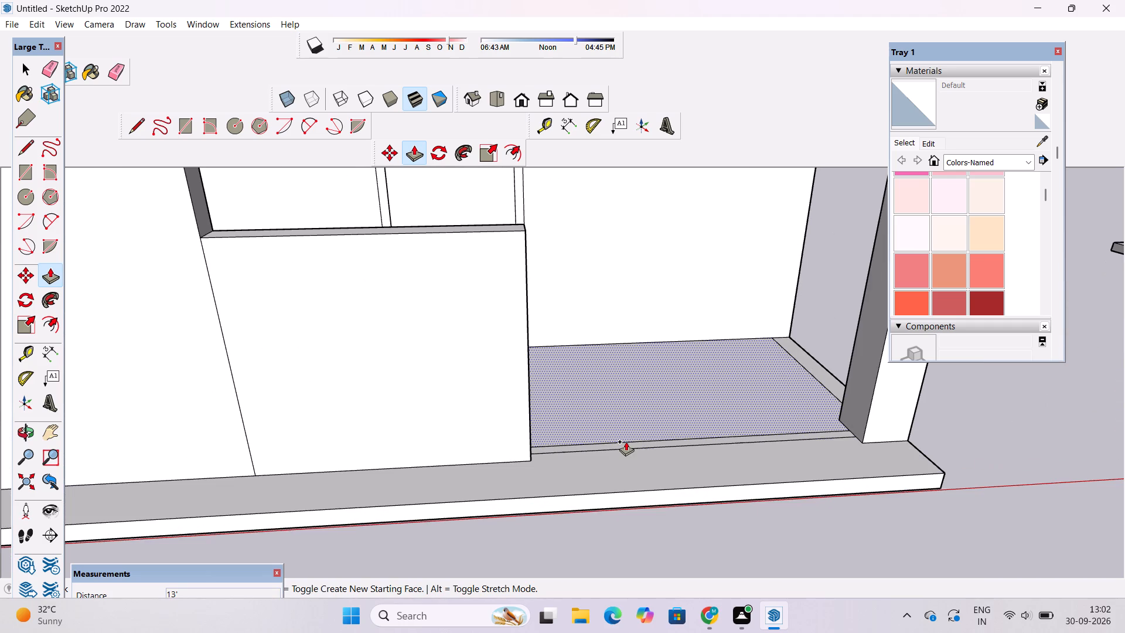
{"action": "left_click", "coordinate": [625, 444]}
{"action": "scroll", "coordinate": [606, 419], "scroll_direction": "down", "scroll_amount": 6}
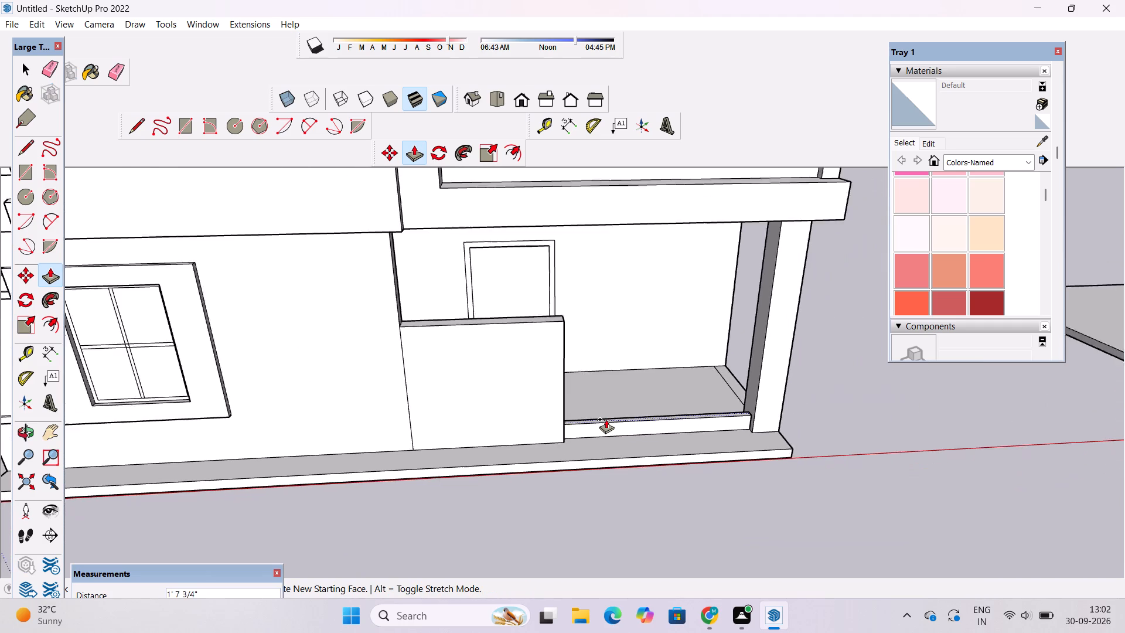
{"action": "scroll", "coordinate": [606, 419], "scroll_direction": "down", "scroll_amount": 2}
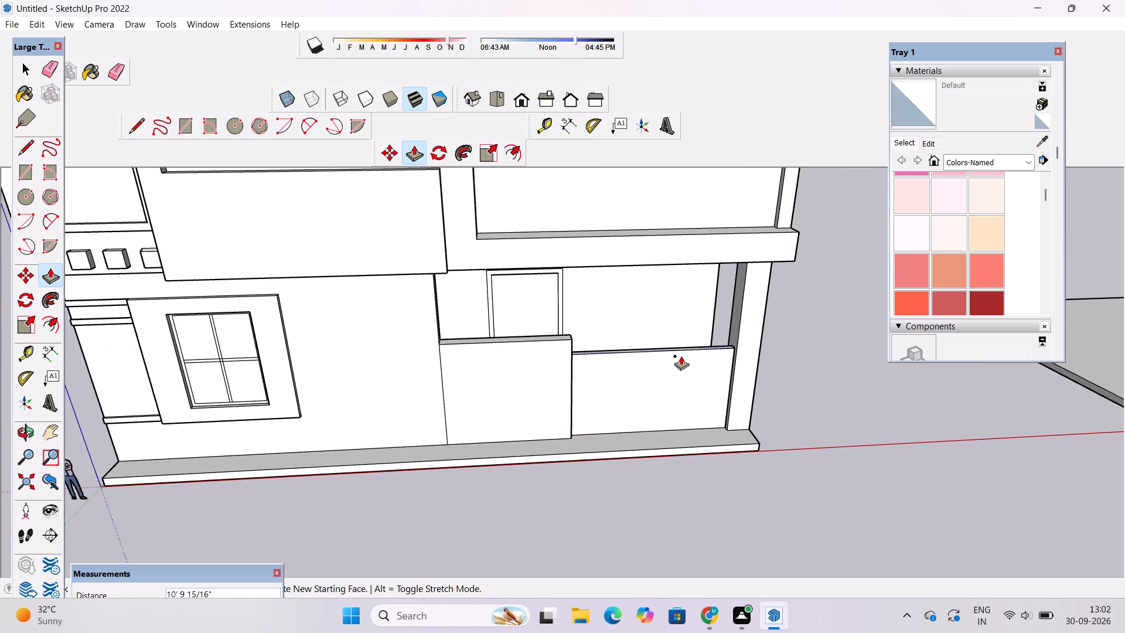
{"action": "scroll", "coordinate": [681, 356], "scroll_direction": "up", "scroll_amount": 4}
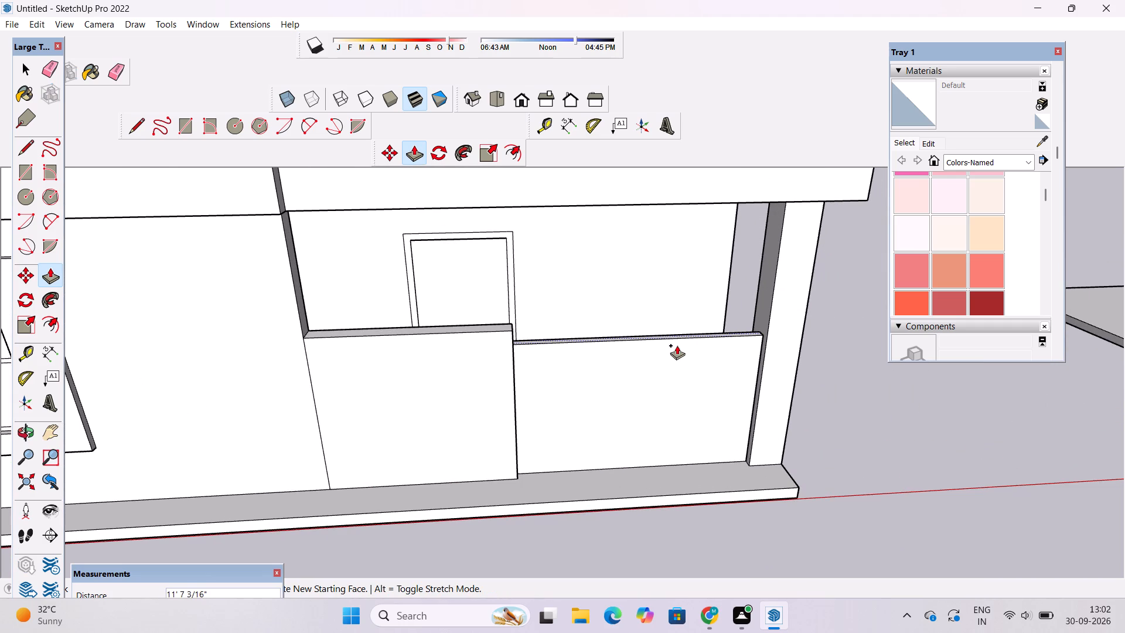
{"action": "type", "text": "12'"}
{"action": "key", "text": "Return"}
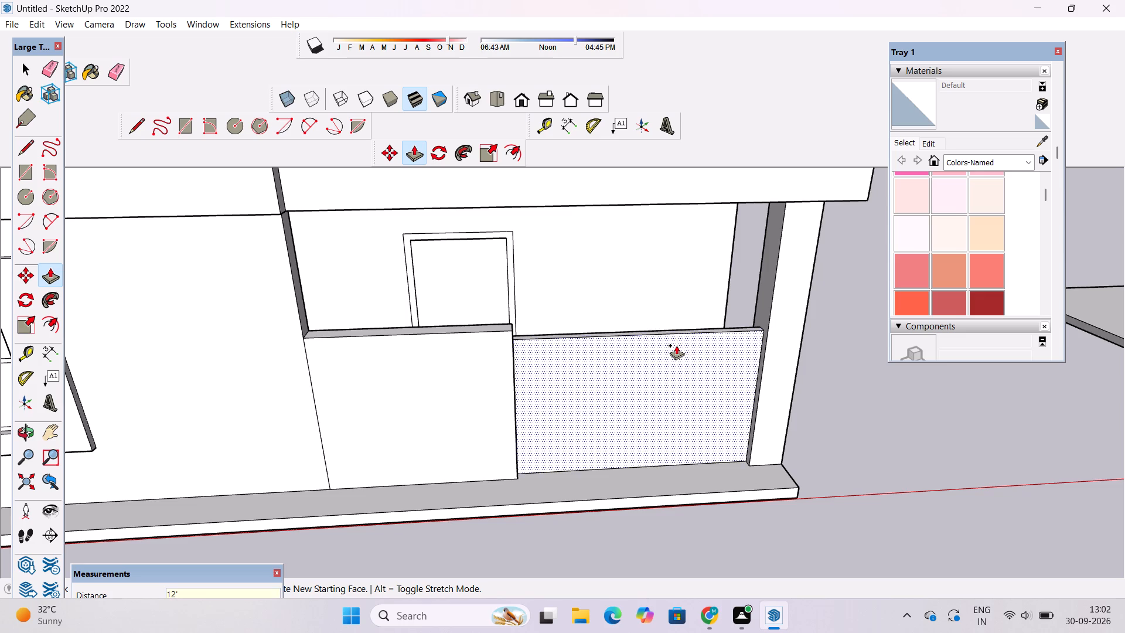
Examine the two new porch-front walls against the door, floor edge and corner column from several angles.
{"action": "key", "text": "o"}
{"action": "scroll", "coordinate": [676, 346], "scroll_direction": "down", "scroll_amount": 7}
{"action": "left_click_drag", "start_coordinate": [650, 425], "coordinate": [677, 324]}
{"action": "scroll", "coordinate": [674, 346], "scroll_direction": "up", "scroll_amount": 5}
{"action": "left_click_drag", "start_coordinate": [680, 355], "coordinate": [639, 339], "text": "shift"}
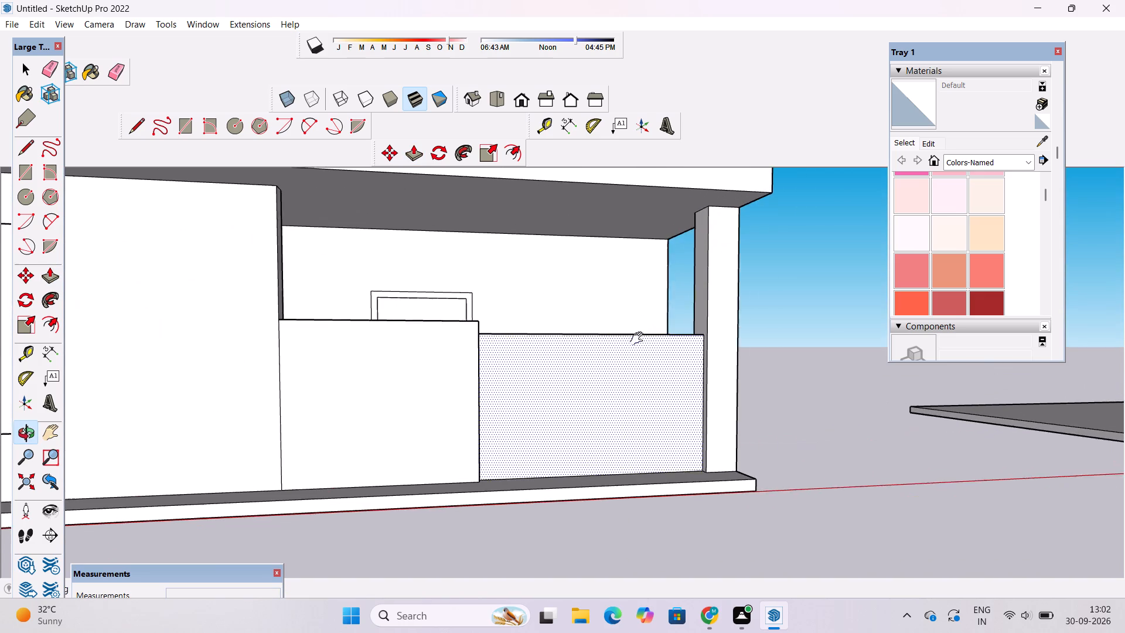
{"action": "left_click_drag", "start_coordinate": [639, 339], "coordinate": [639, 339], "text": "shift"}
{"action": "scroll", "coordinate": [639, 338], "scroll_direction": "down", "scroll_amount": 4}
{"action": "left_click_drag", "start_coordinate": [635, 338], "coordinate": [626, 421]}
{"action": "scroll", "coordinate": [656, 367], "scroll_direction": "up", "scroll_amount": 9}
{"action": "left_click_drag", "start_coordinate": [664, 369], "coordinate": [639, 290]}
{"action": "scroll", "coordinate": [625, 278], "scroll_direction": "down", "scroll_amount": 6}
{"action": "left_click_drag", "start_coordinate": [524, 418], "coordinate": [538, 511]}
{"action": "scroll", "coordinate": [547, 456], "scroll_direction": "up", "scroll_amount": 4}
{"action": "left_click_drag", "start_coordinate": [529, 426], "coordinate": [489, 415], "text": "shift"}
{"action": "left_click_drag", "start_coordinate": [507, 439], "coordinate": [545, 425]}
{"action": "left_click_drag", "start_coordinate": [546, 425], "coordinate": [486, 425], "text": "shift"}
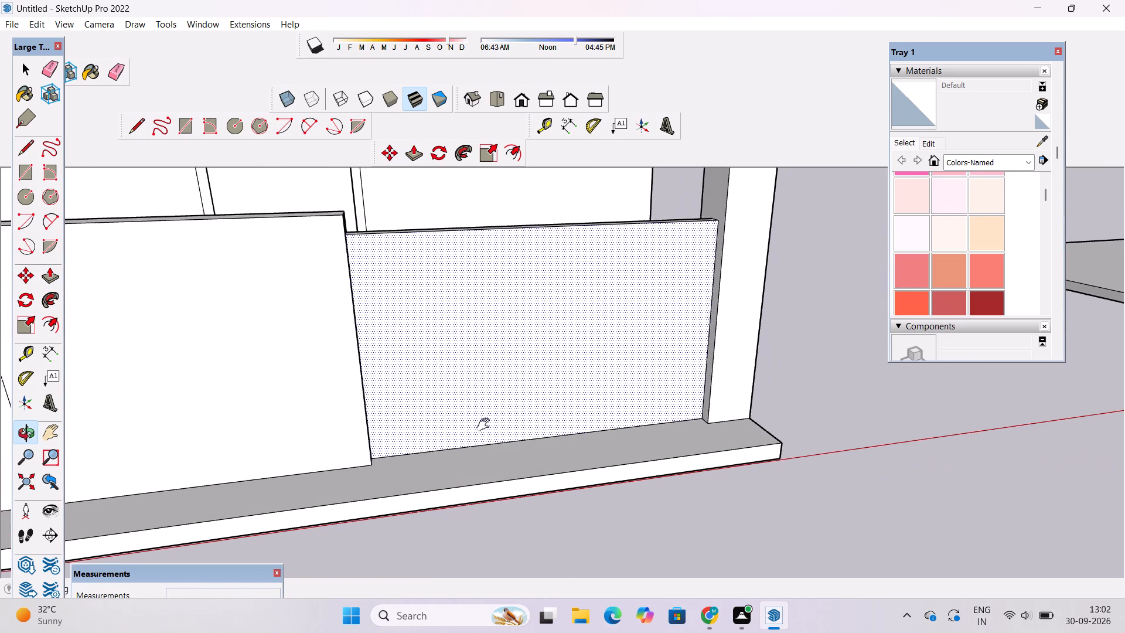
{"action": "left_click_drag", "start_coordinate": [486, 425], "coordinate": [455, 433], "text": "shift"}
{"action": "left_click_drag", "start_coordinate": [450, 440], "coordinate": [420, 388]}
{"action": "left_click_drag", "start_coordinate": [420, 388], "coordinate": [407, 423], "text": "shift"}
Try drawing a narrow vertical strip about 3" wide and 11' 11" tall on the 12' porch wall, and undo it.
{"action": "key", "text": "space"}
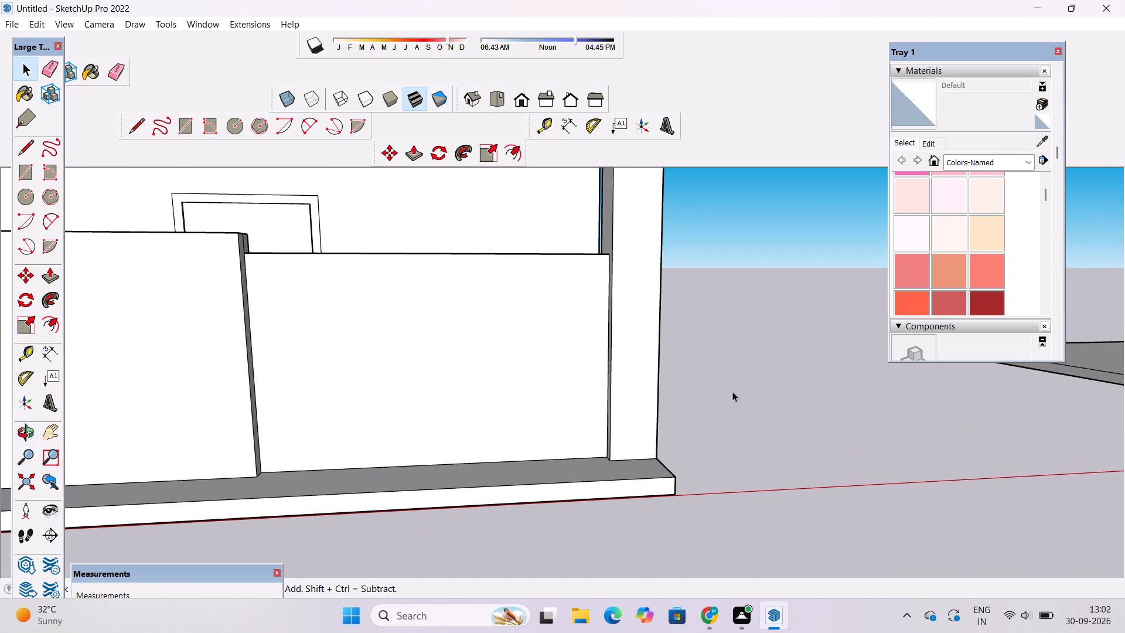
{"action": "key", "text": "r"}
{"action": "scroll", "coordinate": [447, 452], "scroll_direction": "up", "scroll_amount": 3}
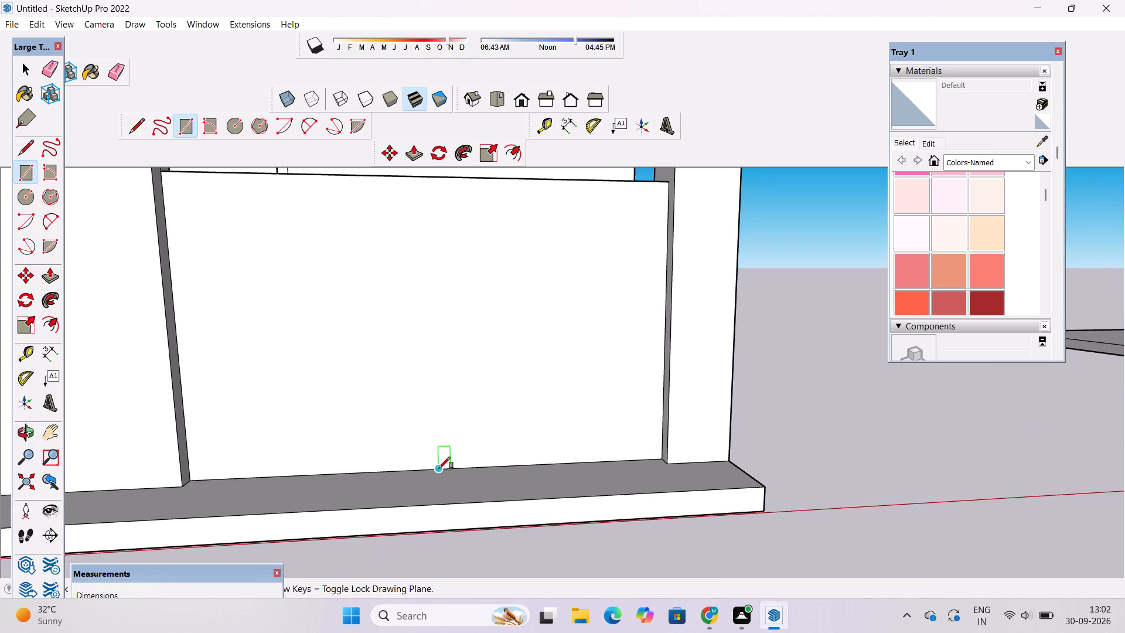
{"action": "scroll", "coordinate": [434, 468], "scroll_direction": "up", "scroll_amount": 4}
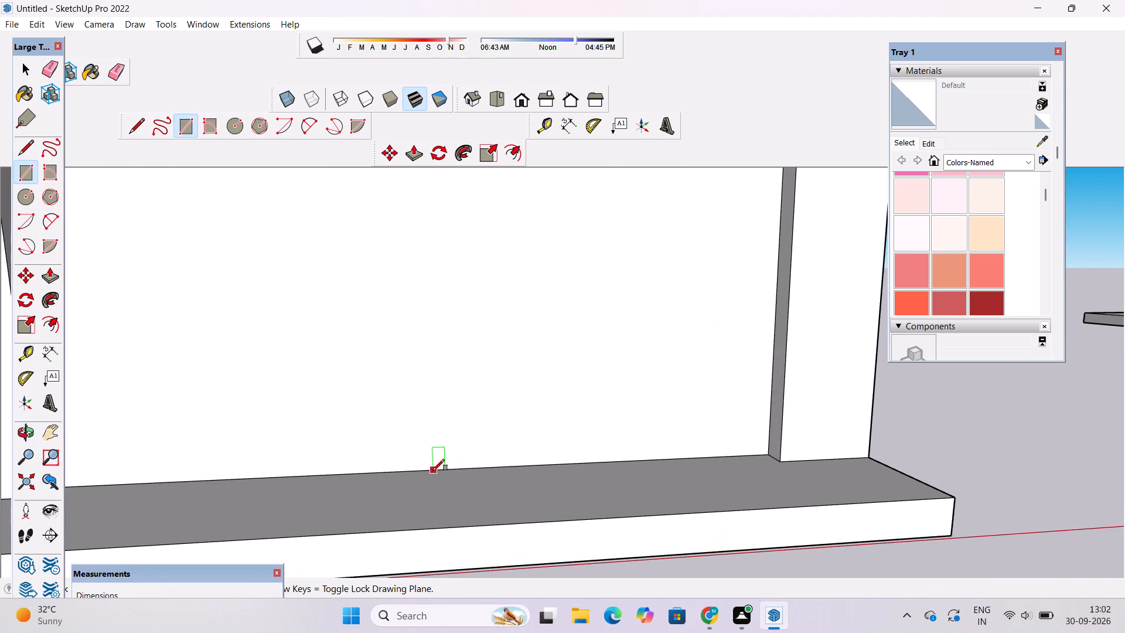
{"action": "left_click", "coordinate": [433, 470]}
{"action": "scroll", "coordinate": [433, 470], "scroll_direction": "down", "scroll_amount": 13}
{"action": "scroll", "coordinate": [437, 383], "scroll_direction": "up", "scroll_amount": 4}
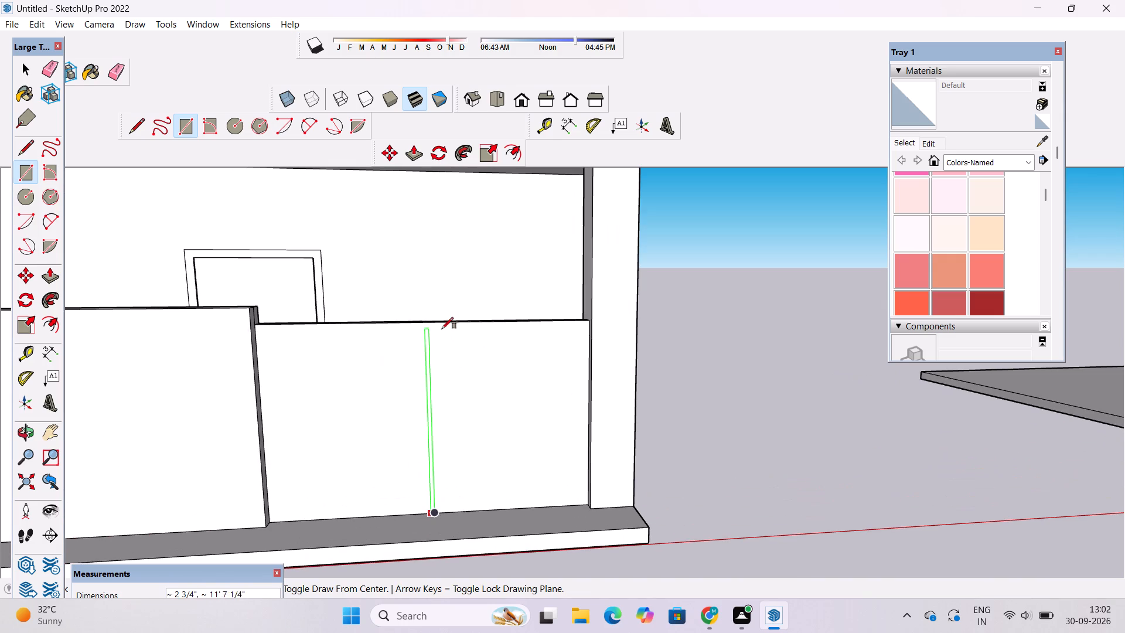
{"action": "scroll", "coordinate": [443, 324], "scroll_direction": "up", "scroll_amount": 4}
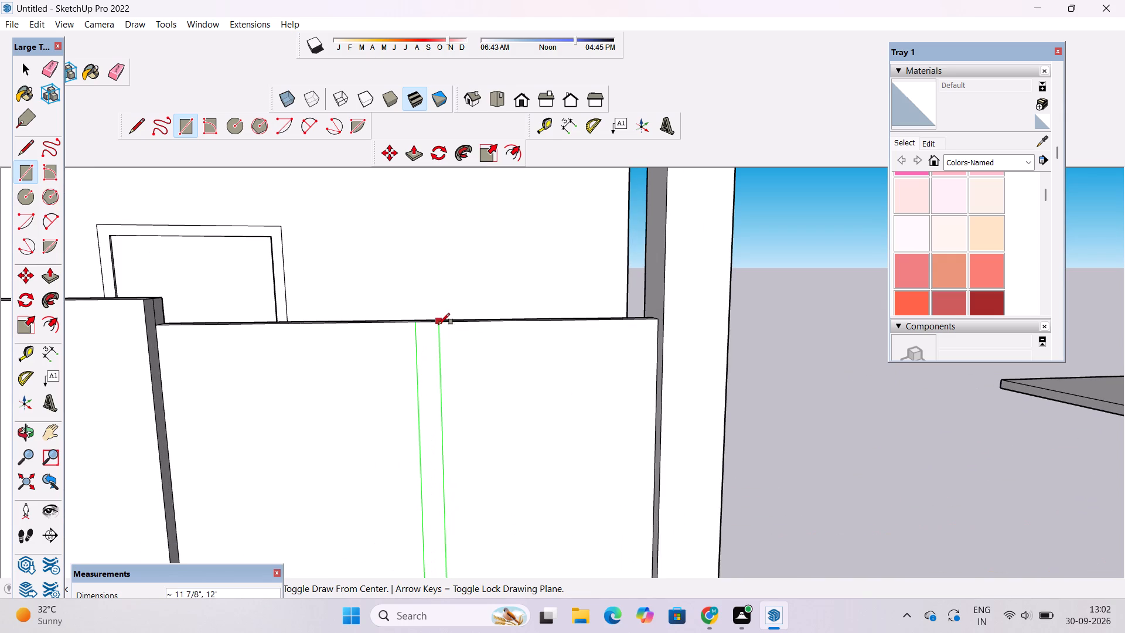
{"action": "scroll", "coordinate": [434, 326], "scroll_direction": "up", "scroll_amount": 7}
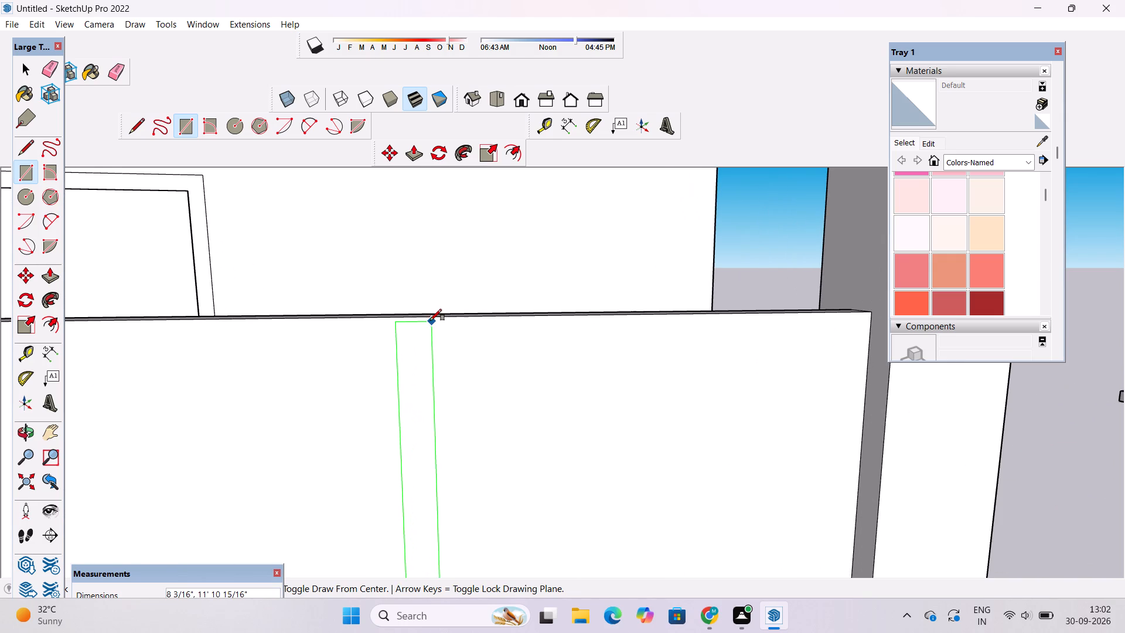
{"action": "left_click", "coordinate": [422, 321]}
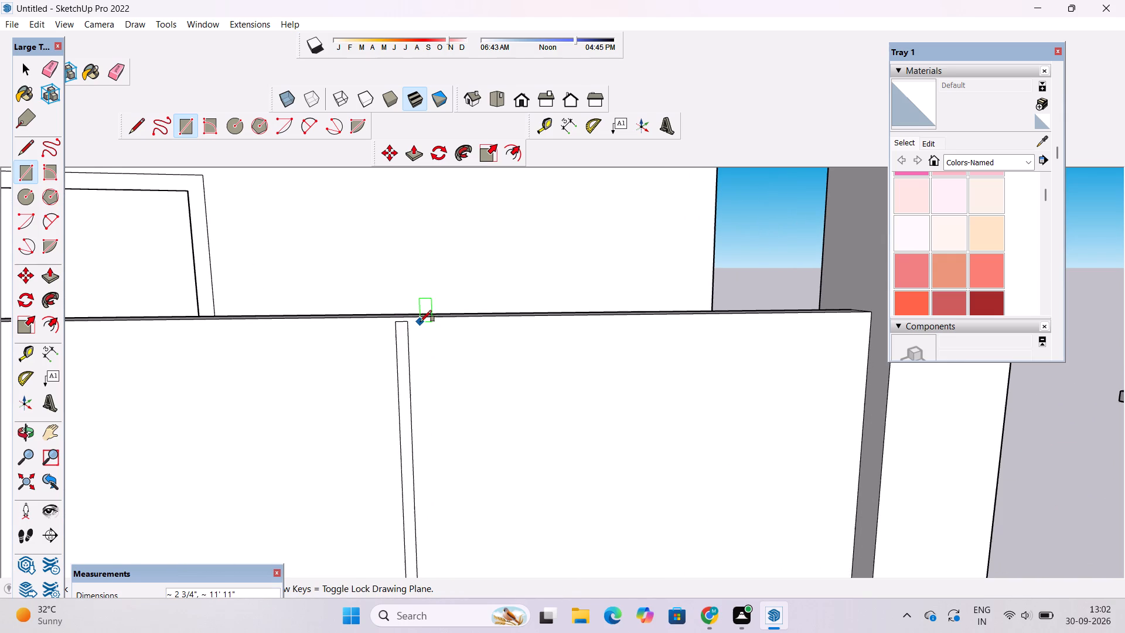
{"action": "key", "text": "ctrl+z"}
Draw a vertical strip about 5" wide on the 12' porch wall's face, from the floor edge to the wall's top edge.
{"action": "scroll", "coordinate": [407, 312], "scroll_direction": "down", "scroll_amount": 10}
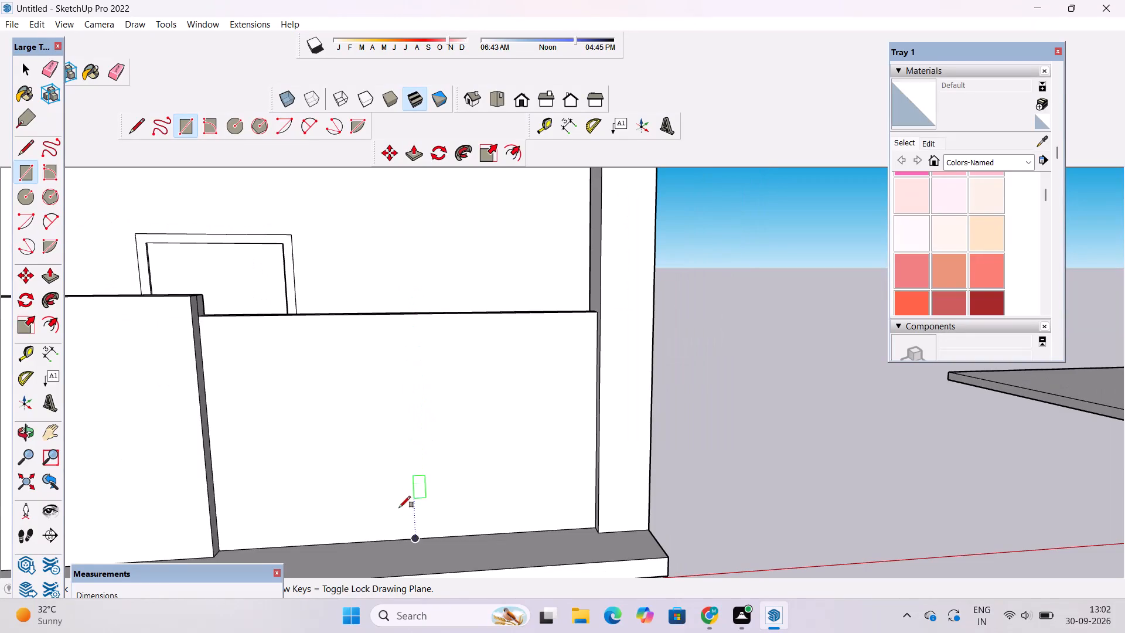
{"action": "scroll", "coordinate": [410, 541], "scroll_direction": "up", "scroll_amount": 8}
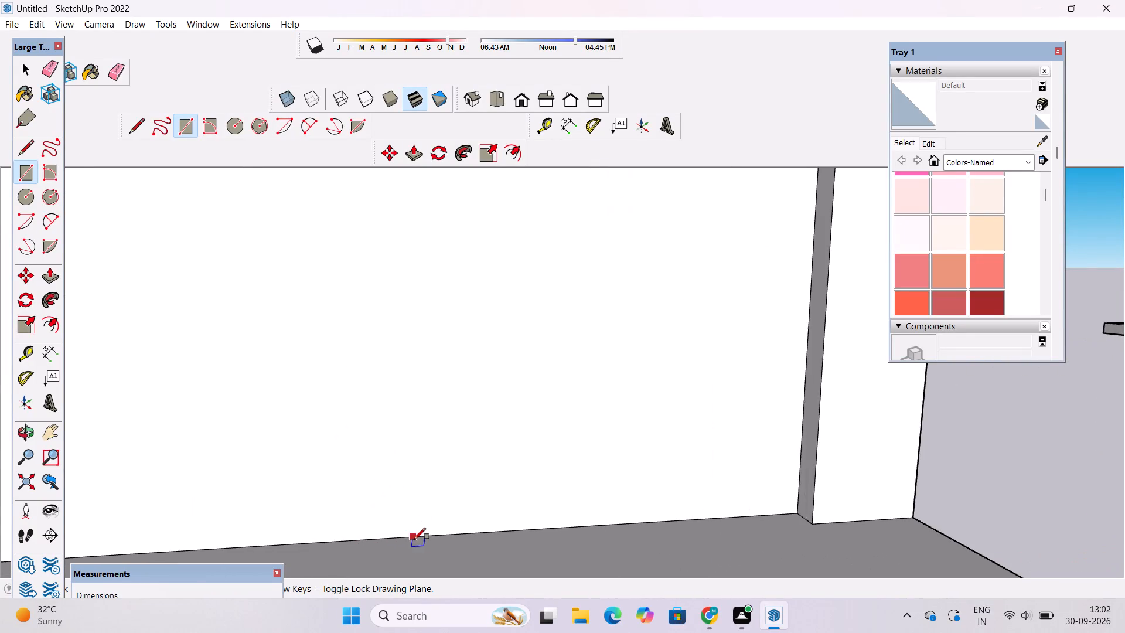
{"action": "scroll", "coordinate": [414, 539], "scroll_direction": "up", "scroll_amount": 10}
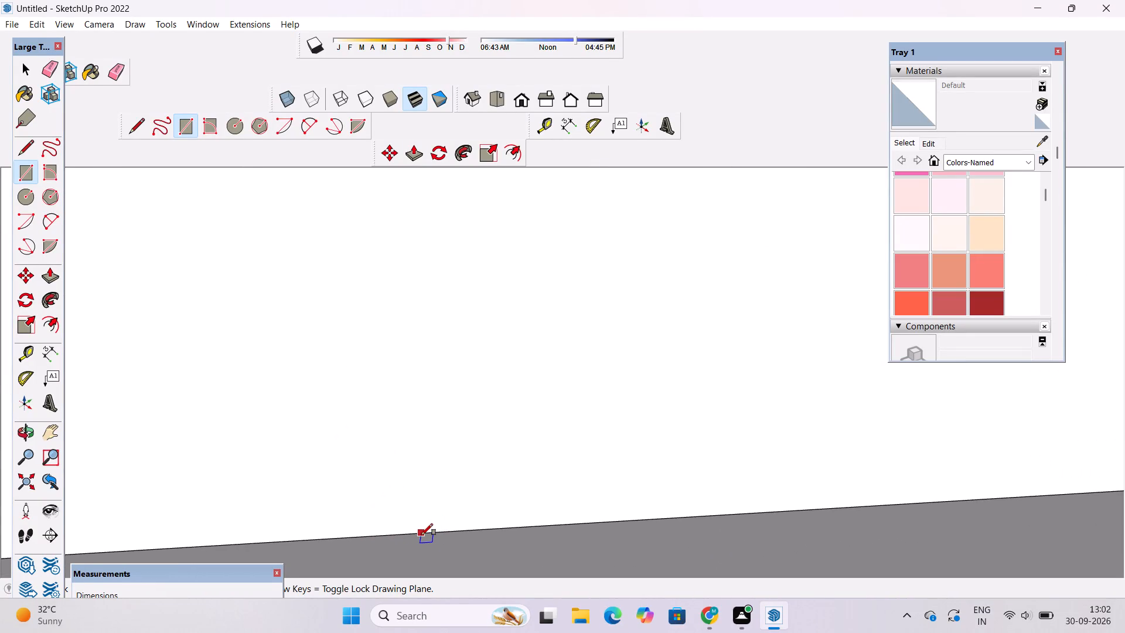
{"action": "left_click", "coordinate": [421, 533]}
{"action": "scroll", "coordinate": [420, 527], "scroll_direction": "down", "scroll_amount": 20}
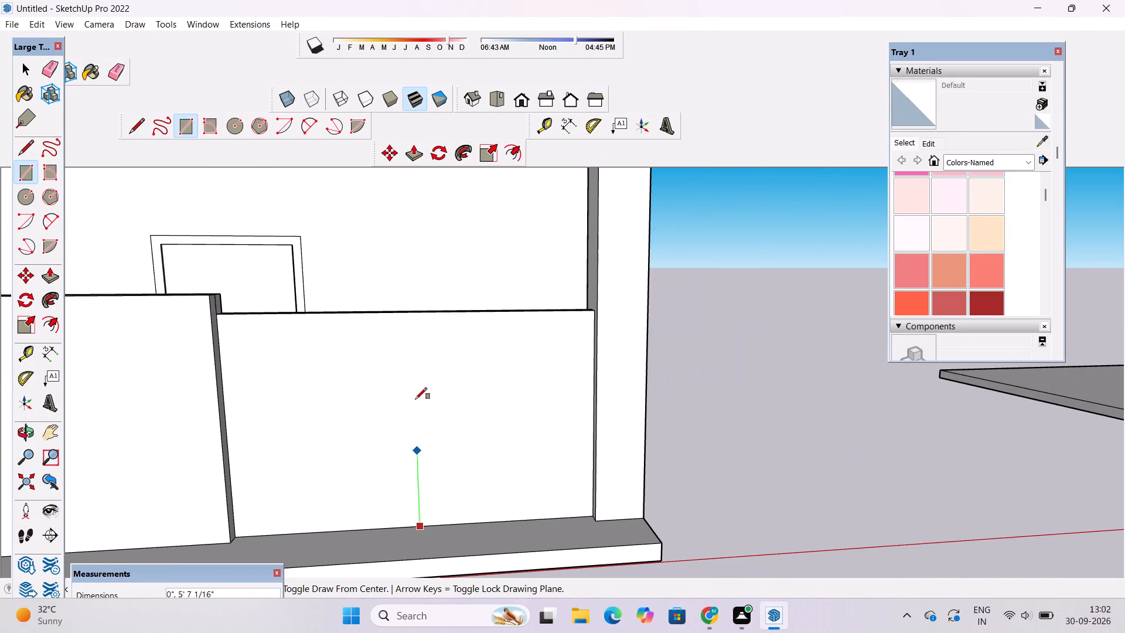
{"action": "scroll", "coordinate": [415, 335], "scroll_direction": "up", "scroll_amount": 7}
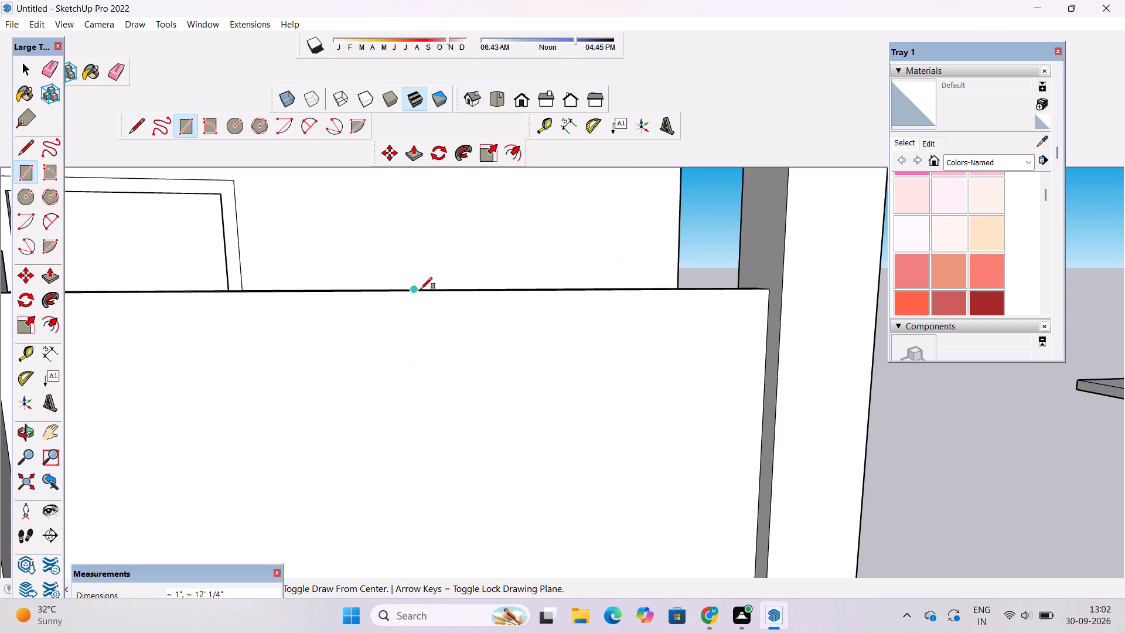
{"action": "left_click", "coordinate": [426, 293]}
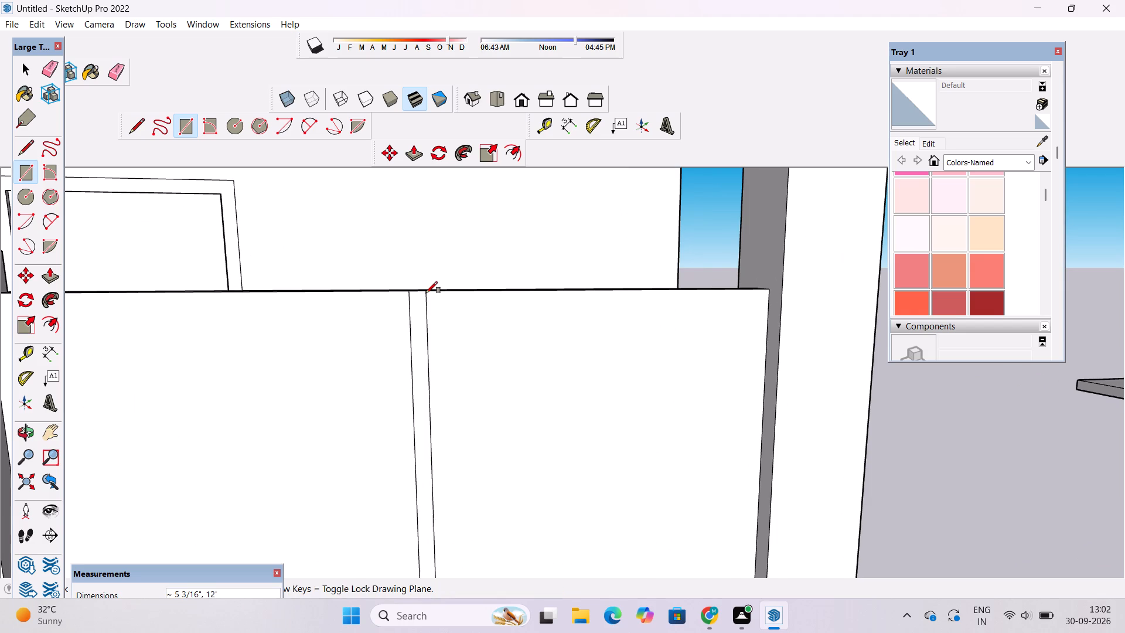
{"action": "scroll", "coordinate": [413, 276], "scroll_direction": "down", "scroll_amount": 12}
{"action": "scroll", "coordinate": [413, 287], "scroll_direction": "up", "scroll_amount": 11}
{"action": "key", "text": "space"}
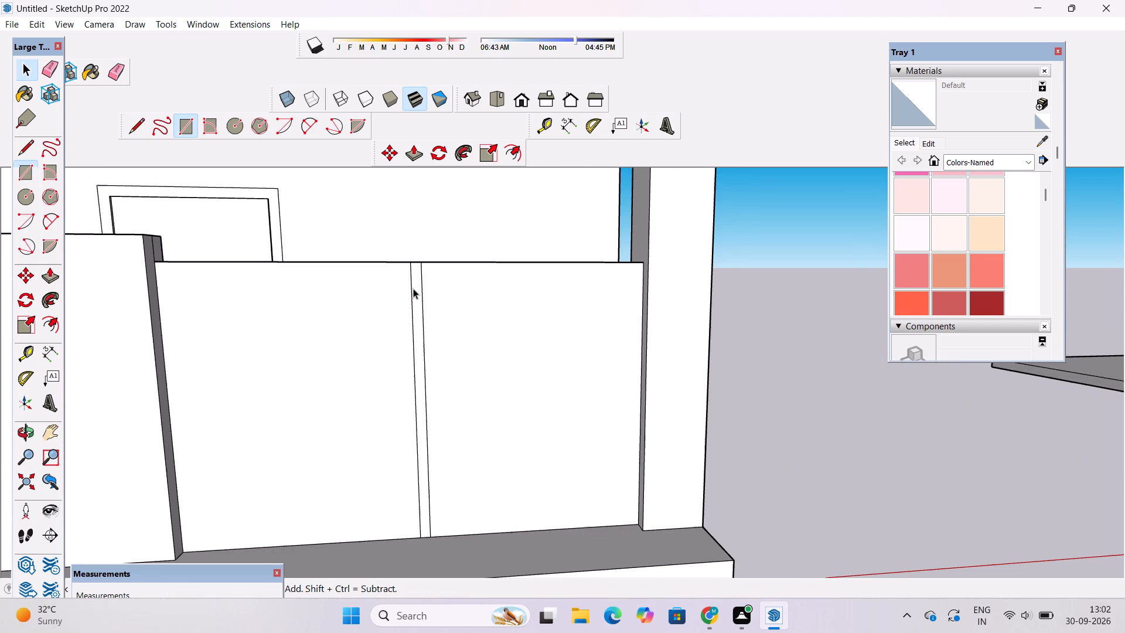
Examine the strip on the porch wall and the whole facade up to the rooftop frame from several angles.
{"action": "type", "text": "lo"}
{"action": "scroll", "coordinate": [413, 288], "scroll_direction": "down", "scroll_amount": 4}
{"action": "left_click_drag", "start_coordinate": [504, 300], "coordinate": [469, 461]}
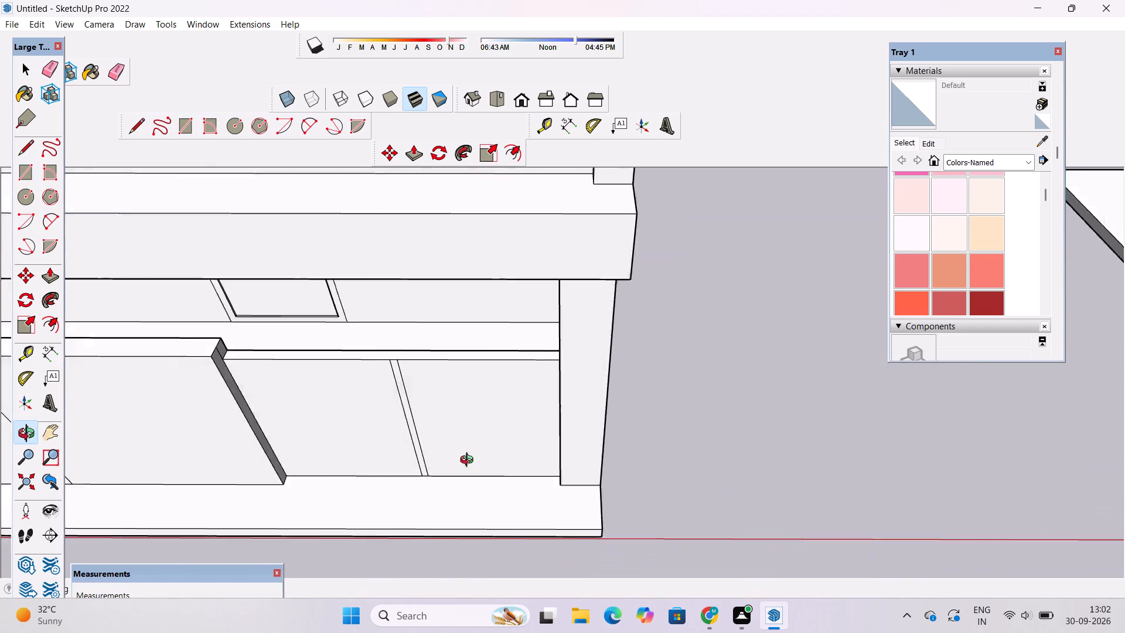
{"action": "left_click_drag", "start_coordinate": [469, 461], "coordinate": [501, 399]}
{"action": "scroll", "coordinate": [501, 399], "scroll_direction": "down", "scroll_amount": 5}
{"action": "left_click_drag", "start_coordinate": [422, 410], "coordinate": [498, 351], "text": "shift"}
{"action": "scroll", "coordinate": [499, 353], "scroll_direction": "down", "scroll_amount": 5}
{"action": "left_click_drag", "start_coordinate": [503, 399], "coordinate": [510, 374]}
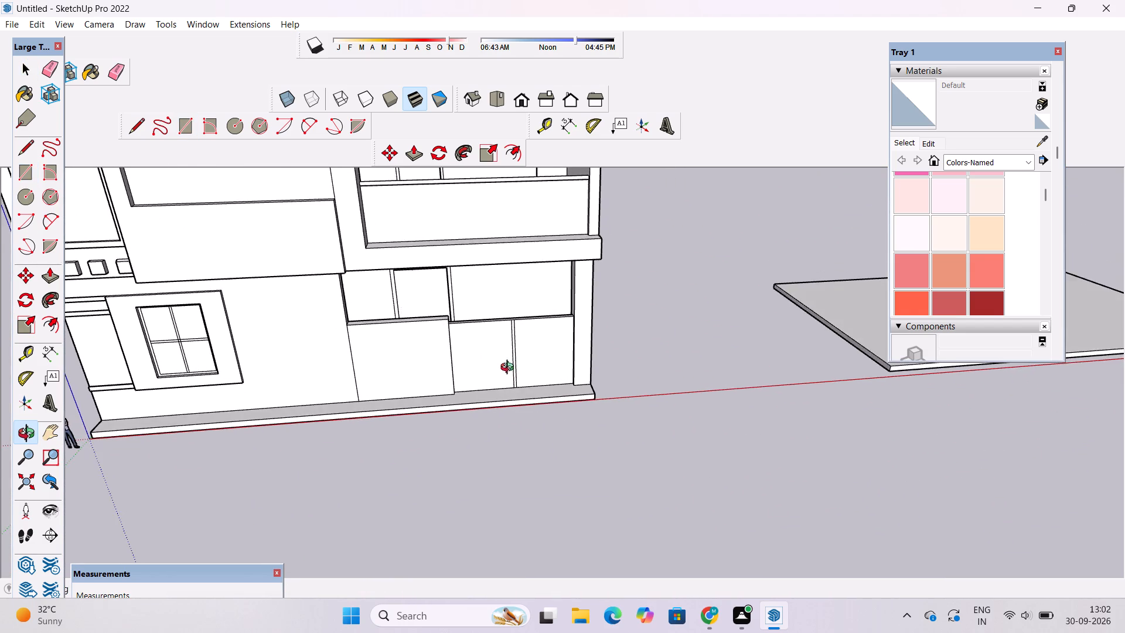
{"action": "scroll", "coordinate": [510, 369], "scroll_direction": "down", "scroll_amount": 4}
{"action": "left_click_drag", "start_coordinate": [506, 361], "coordinate": [599, 427], "text": "shift"}
{"action": "left_click_drag", "start_coordinate": [569, 445], "coordinate": [568, 384]}
{"action": "scroll", "coordinate": [554, 392], "scroll_direction": "up", "scroll_amount": 3}
{"action": "left_click_drag", "start_coordinate": [552, 409], "coordinate": [544, 379], "text": "shift"}
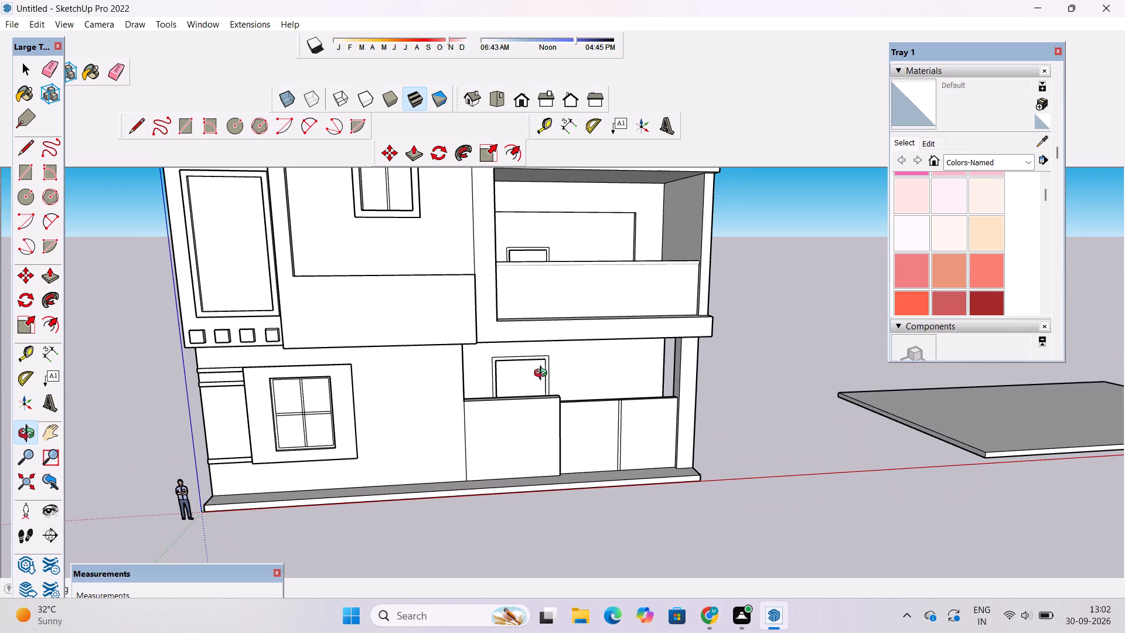
{"action": "scroll", "coordinate": [538, 378], "scroll_direction": "down", "scroll_amount": 2}
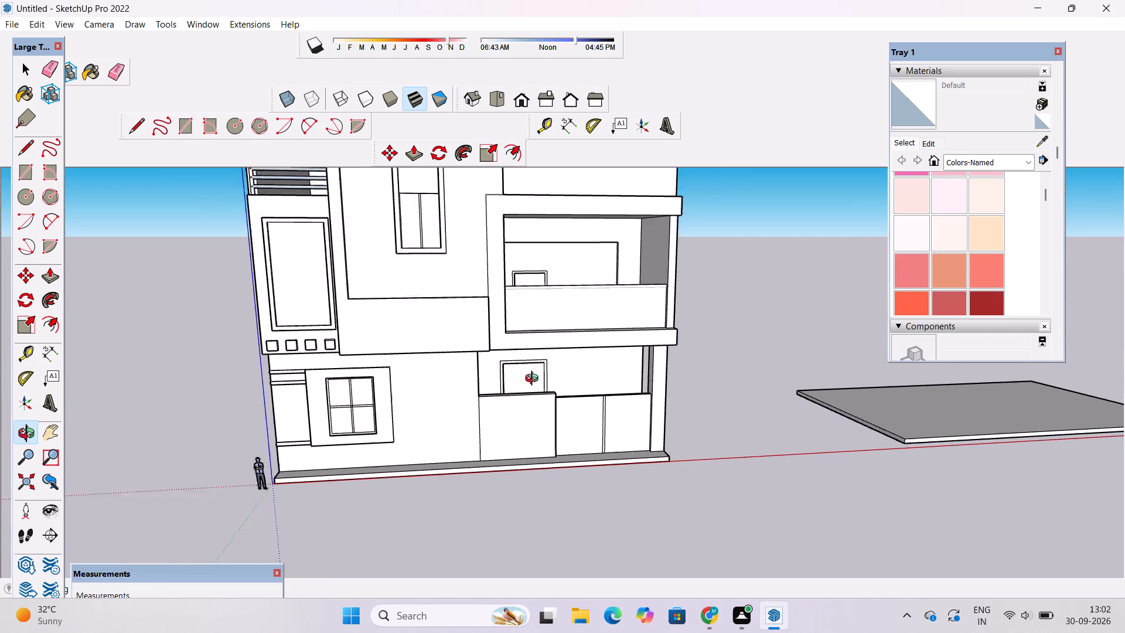
{"action": "scroll", "coordinate": [534, 380], "scroll_direction": "down", "scroll_amount": 2}
{"action": "left_click_drag", "start_coordinate": [517, 398], "coordinate": [517, 448]}
{"action": "scroll", "coordinate": [511, 443], "scroll_direction": "down", "scroll_amount": 4}
{"action": "left_click_drag", "start_coordinate": [508, 438], "coordinate": [490, 301]}
{"action": "scroll", "coordinate": [457, 263], "scroll_direction": "up", "scroll_amount": 3}
{"action": "left_click_drag", "start_coordinate": [459, 330], "coordinate": [460, 333]}
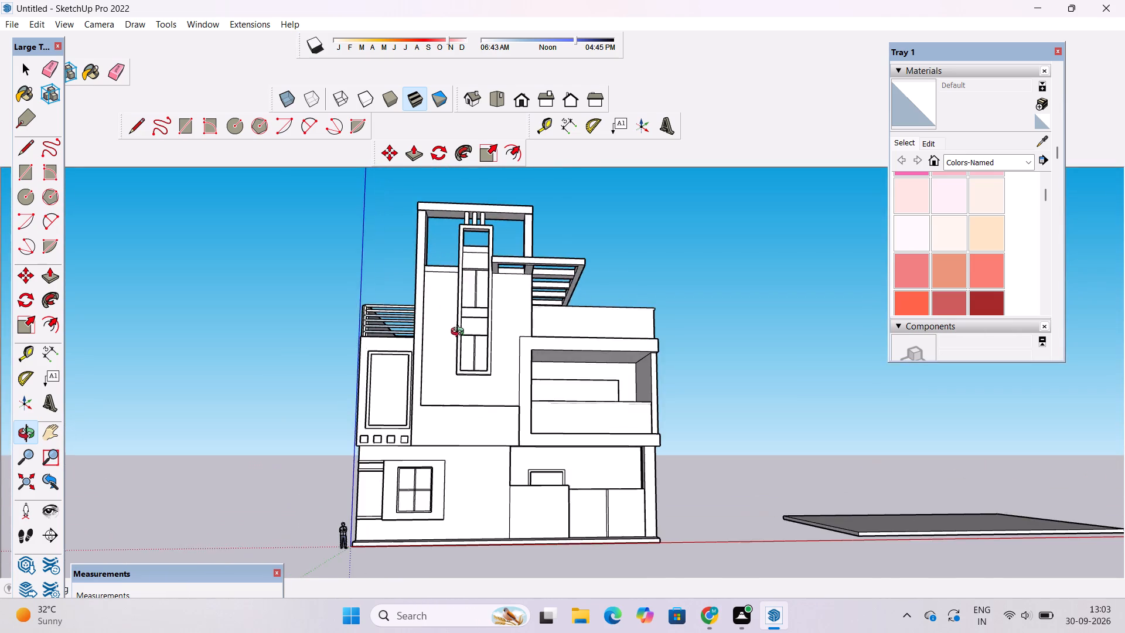
{"action": "left_click_drag", "start_coordinate": [460, 333], "coordinate": [525, 409]}
{"action": "left_click_drag", "start_coordinate": [521, 419], "coordinate": [521, 387]}
{"action": "left_click_drag", "start_coordinate": [530, 386], "coordinate": [505, 459], "text": "shift"}
Draw a circle of 1' radius on the underside of the rooftop frame's top beam, between the post and the three round bars.
{"action": "scroll", "coordinate": [454, 293], "scroll_direction": "up", "scroll_amount": 4}
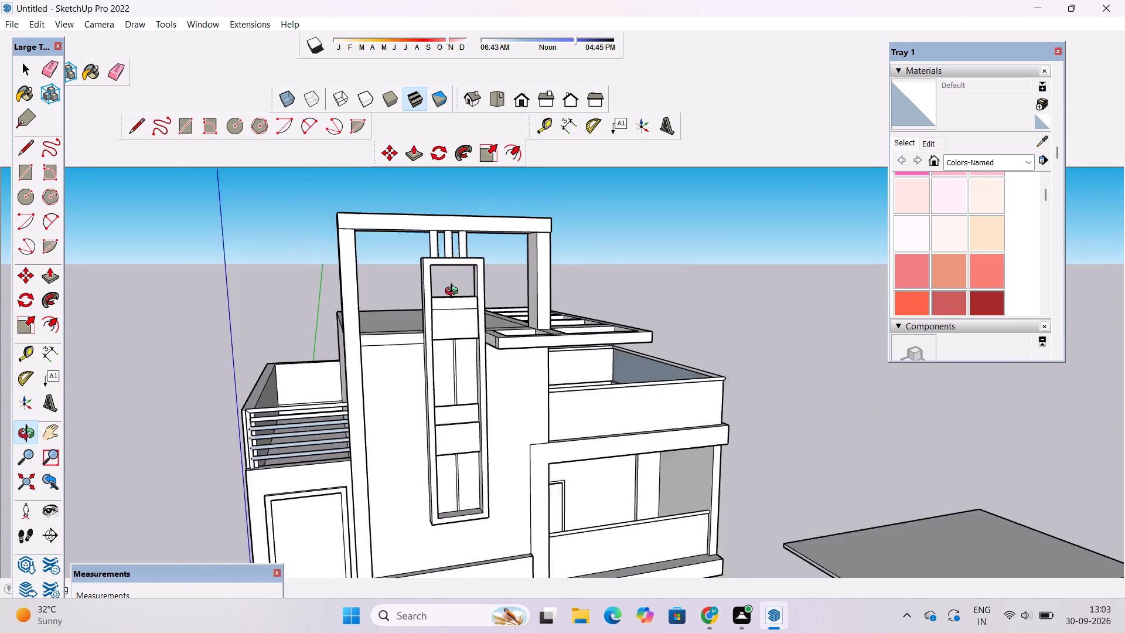
{"action": "scroll", "coordinate": [454, 292], "scroll_direction": "up", "scroll_amount": 1}
{"action": "left_click_drag", "start_coordinate": [465, 337], "coordinate": [451, 274]}
{"action": "scroll", "coordinate": [450, 266], "scroll_direction": "up", "scroll_amount": 4}
{"action": "left_click_drag", "start_coordinate": [450, 266], "coordinate": [465, 396], "text": "shift"}
{"action": "left_click_drag", "start_coordinate": [463, 373], "coordinate": [434, 285]}
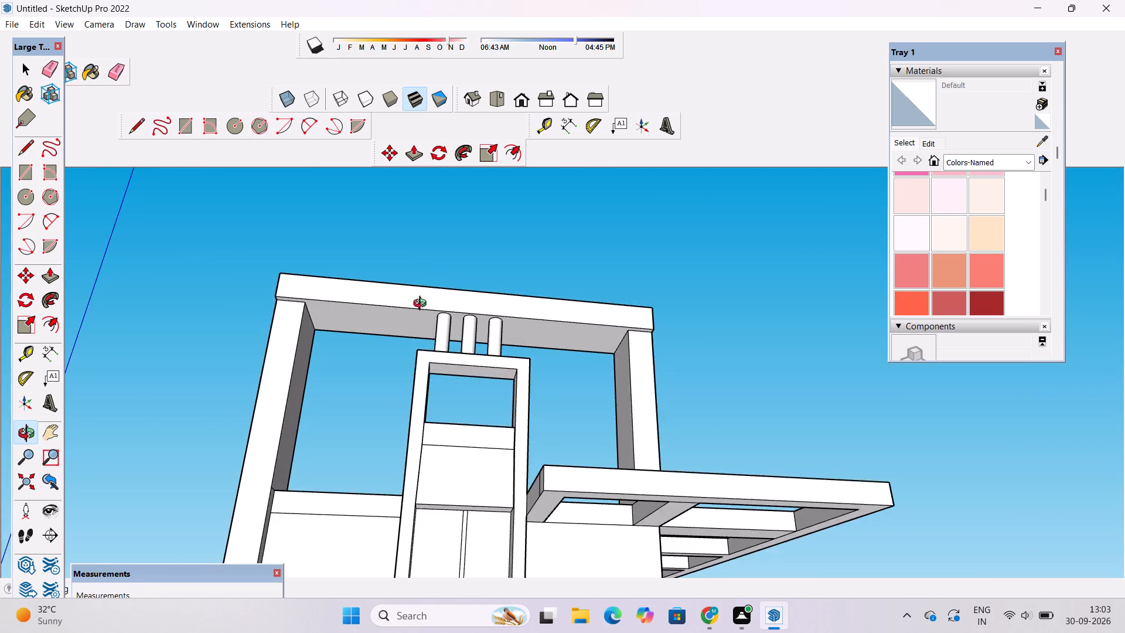
{"action": "scroll", "coordinate": [422, 305], "scroll_direction": "up", "scroll_amount": 6}
{"action": "left_click_drag", "start_coordinate": [465, 363], "coordinate": [445, 343]}
{"action": "left_click_drag", "start_coordinate": [441, 342], "coordinate": [483, 357], "text": "shift"}
{"action": "scroll", "coordinate": [390, 336], "scroll_direction": "up", "scroll_amount": 1}
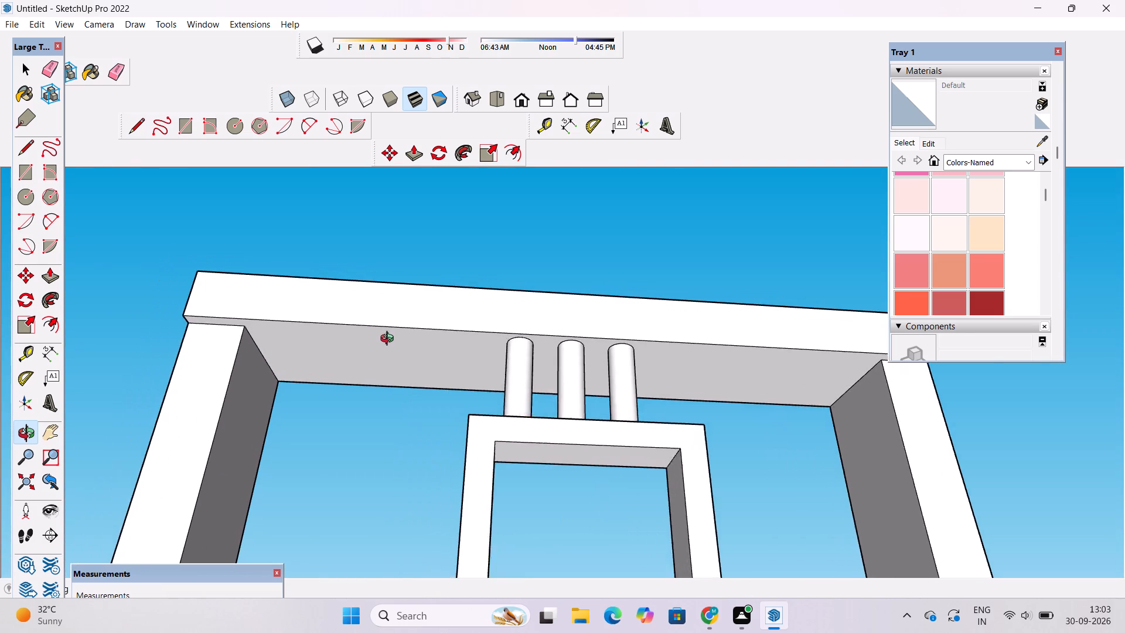
{"action": "scroll", "coordinate": [390, 340], "scroll_direction": "up", "scroll_amount": 4}
{"action": "left_click_drag", "start_coordinate": [393, 357], "coordinate": [398, 348], "text": "shift"}
{"action": "left_click_drag", "start_coordinate": [401, 341], "coordinate": [388, 314]}
{"action": "left_click_drag", "start_coordinate": [441, 358], "coordinate": [422, 327]}
{"action": "scroll", "coordinate": [415, 327], "scroll_direction": "down", "scroll_amount": 3}
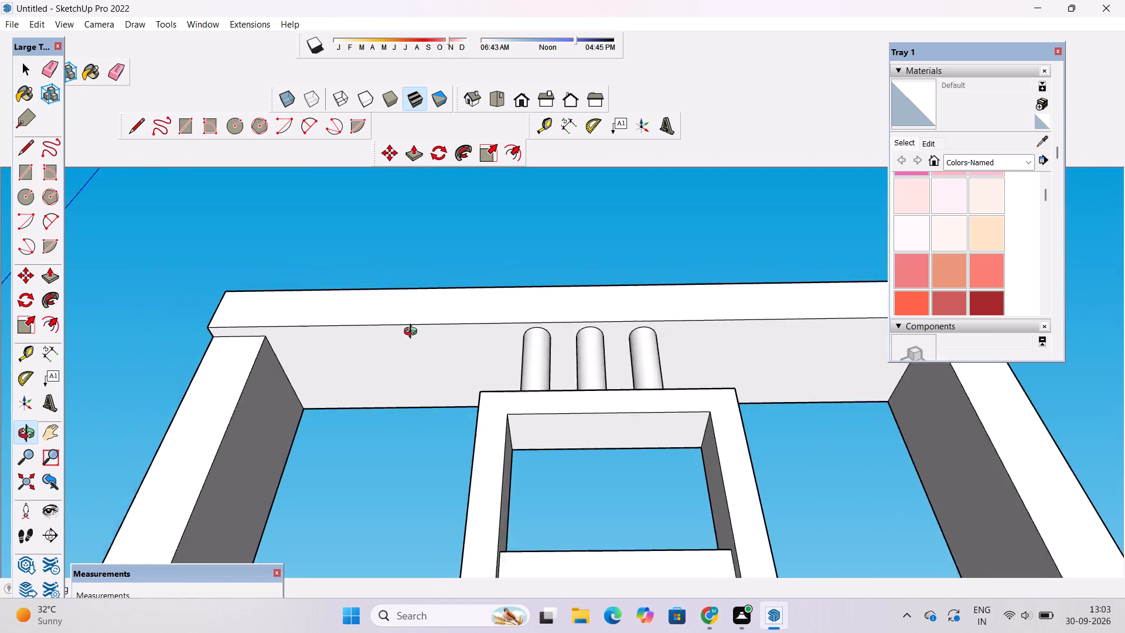
{"action": "scroll", "coordinate": [413, 333], "scroll_direction": "down", "scroll_amount": 2}
{"action": "left_click_drag", "start_coordinate": [418, 352], "coordinate": [429, 362], "text": "shift"}
{"action": "key", "text": "c"}
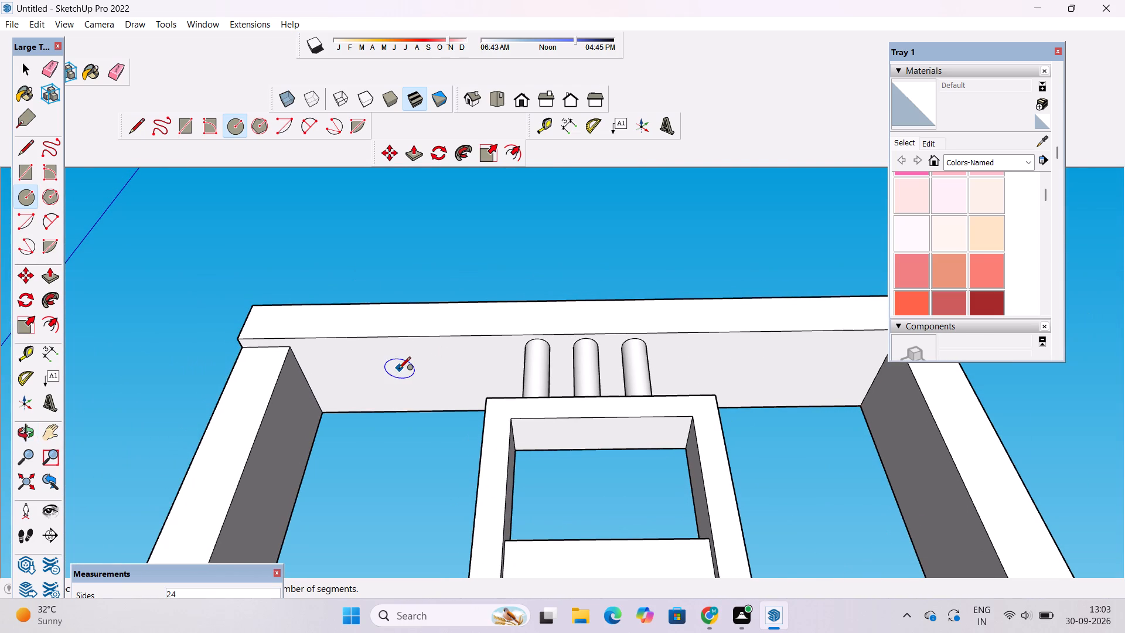
{"action": "scroll", "coordinate": [398, 375], "scroll_direction": "up", "scroll_amount": 3}
{"action": "left_click", "coordinate": [410, 379]}
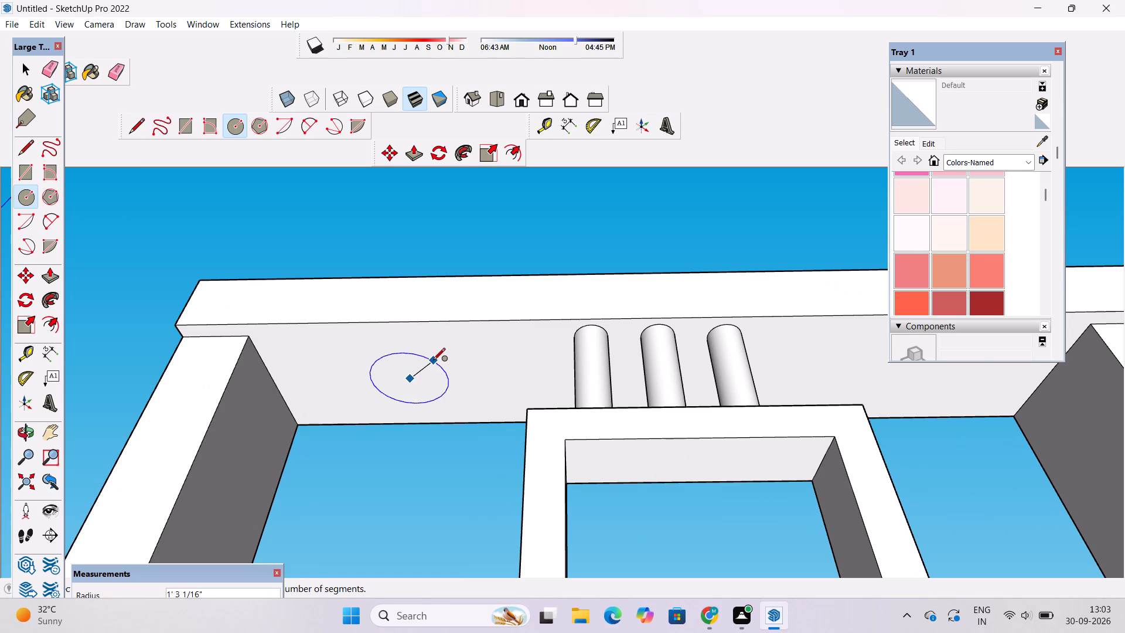
{"action": "type", "text": "1'"}
{"action": "key", "text": "Return"}
{"action": "key", "text": "space"}
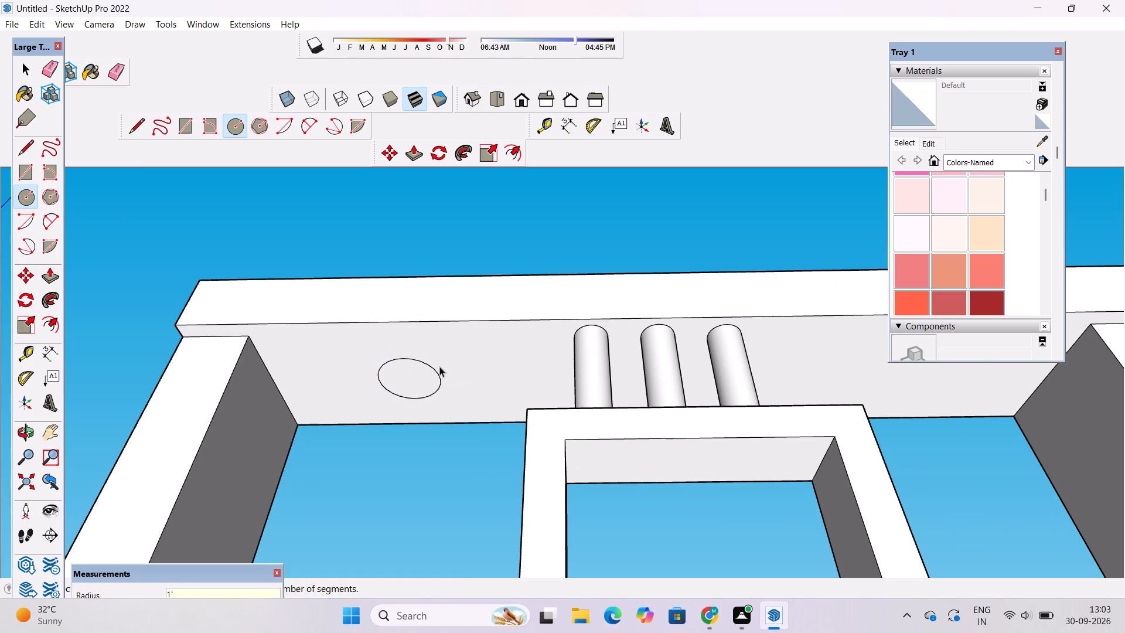
Set the new circle's segment count to 60.
{"action": "left_click", "coordinate": [435, 369]}
{"action": "scroll", "coordinate": [970, 142], "scroll_direction": "up", "scroll_amount": 6}
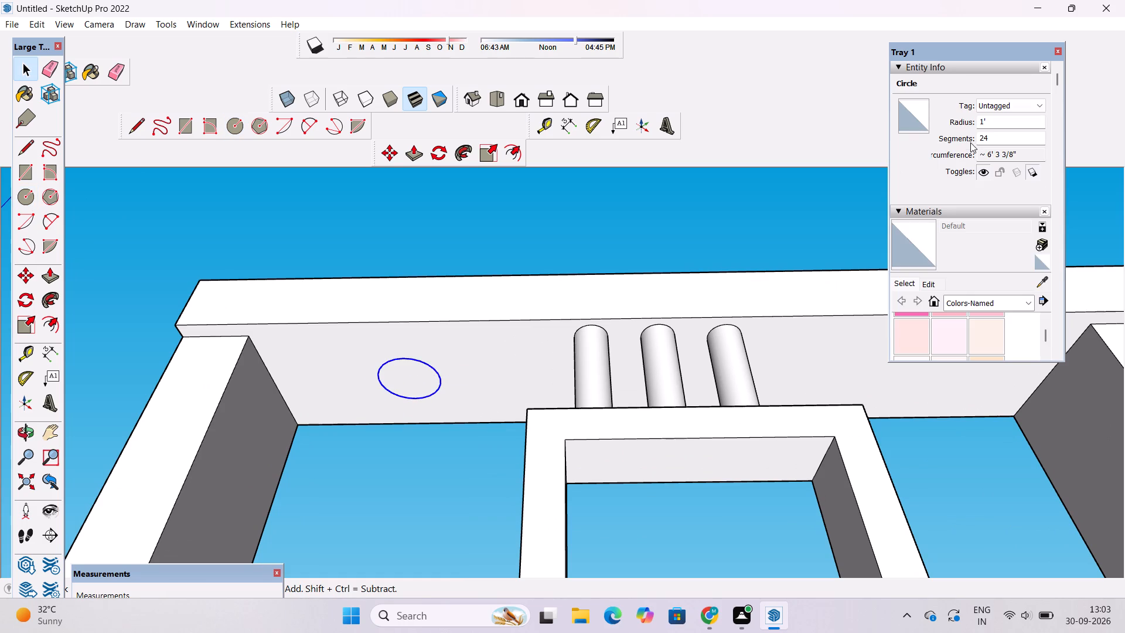
{"action": "left_click", "coordinate": [999, 130]}
{"action": "left_click", "coordinate": [997, 137]}
{"action": "key", "text": "BackSpace"}
{"action": "key", "text": "BackSpace"}
{"action": "key", "text": "BackSpace"}
{"action": "key", "text": "BackSpace"}
{"action": "key", "text": "BackSpace"}
{"action": "key", "text": "BackSpace"}
{"action": "key", "text": "BackSpace"}
{"action": "key", "text": "BackSpace"}
{"action": "key", "text": "BackSpace"}
{"action": "key", "text": "BackSpace"}
{"action": "type", "text": "60"}
{"action": "key", "text": "Return"}
{"action": "scroll", "coordinate": [410, 334], "scroll_direction": "down", "scroll_amount": 4}
{"action": "key", "text": "m"}
{"action": "scroll", "coordinate": [437, 377], "scroll_direction": "up", "scroll_amount": 4}
{"action": "key", "text": "space"}
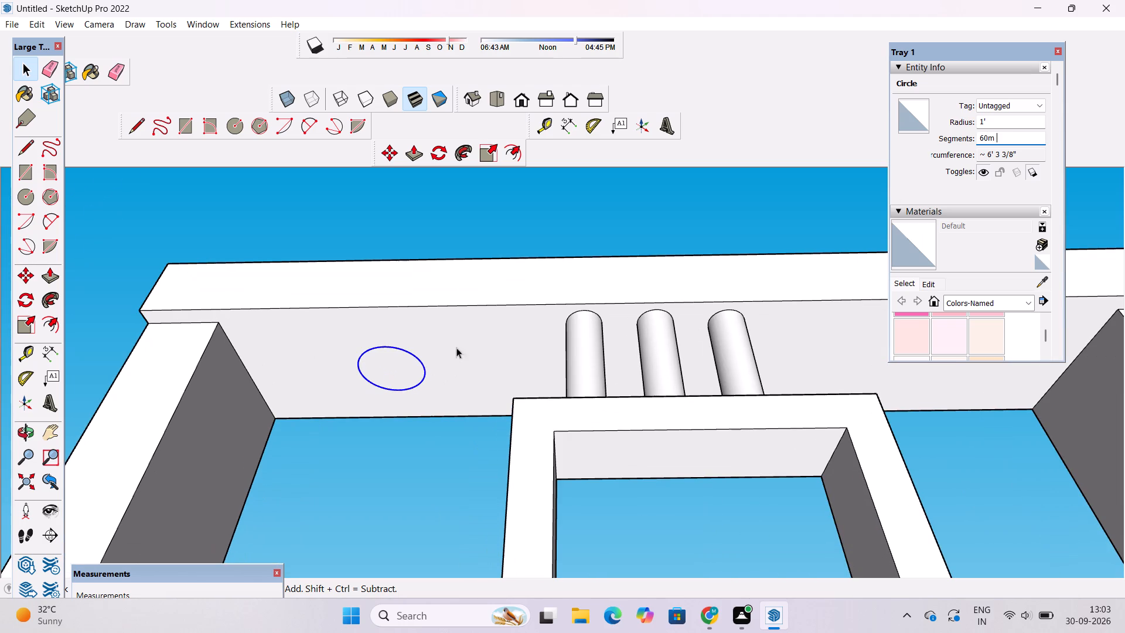
{"action": "left_click", "coordinate": [463, 249]}
Copy the circle along the beam's underside by about 17', to the other side of the three round bars.
{"action": "double_click", "coordinate": [398, 364]}
{"action": "scroll", "coordinate": [345, 336], "scroll_direction": "down", "scroll_amount": 6}
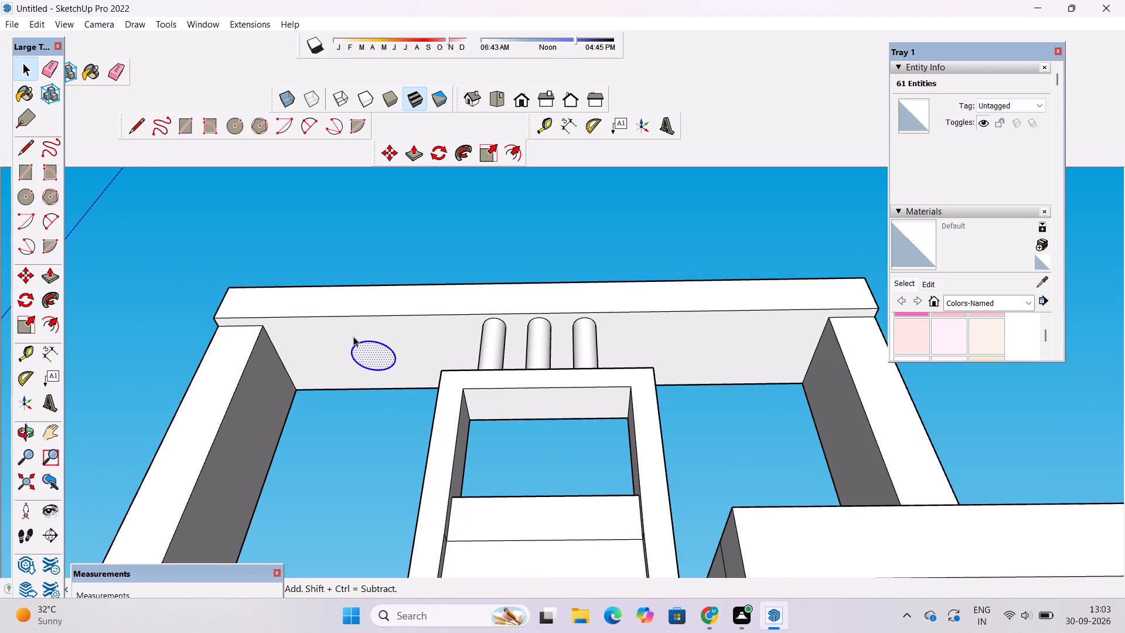
{"action": "key", "text": "m"}
{"action": "scroll", "coordinate": [377, 363], "scroll_direction": "up", "scroll_amount": 5}
{"action": "left_click", "coordinate": [409, 355]}
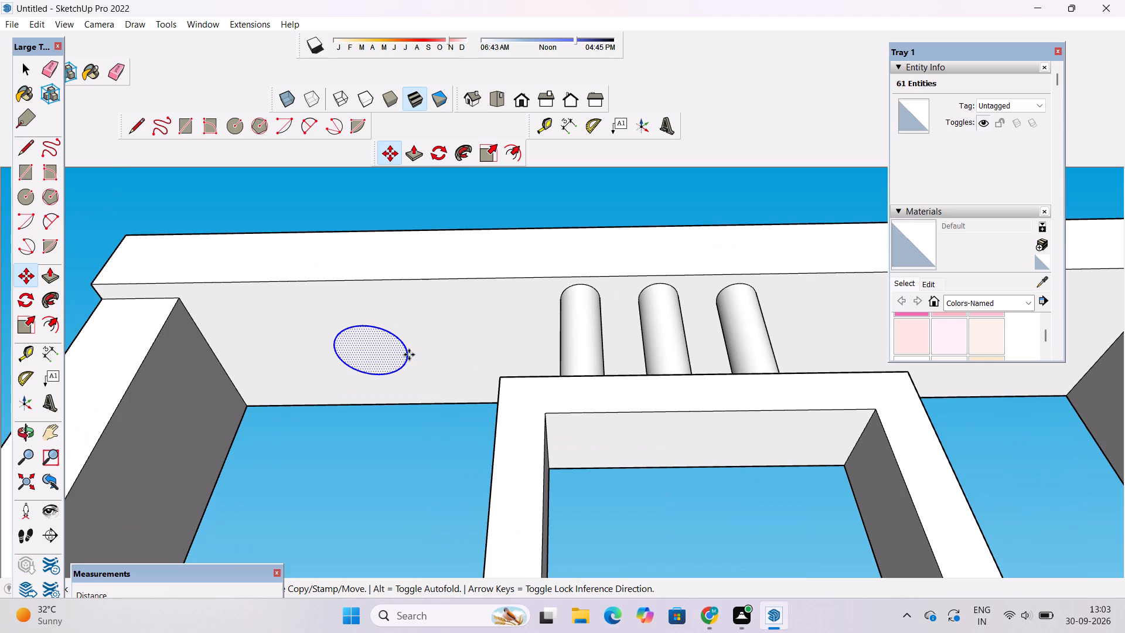
{"action": "scroll", "coordinate": [424, 350], "scroll_direction": "down", "scroll_amount": 10}
{"action": "scroll", "coordinate": [518, 346], "scroll_direction": "up", "scroll_amount": 4}
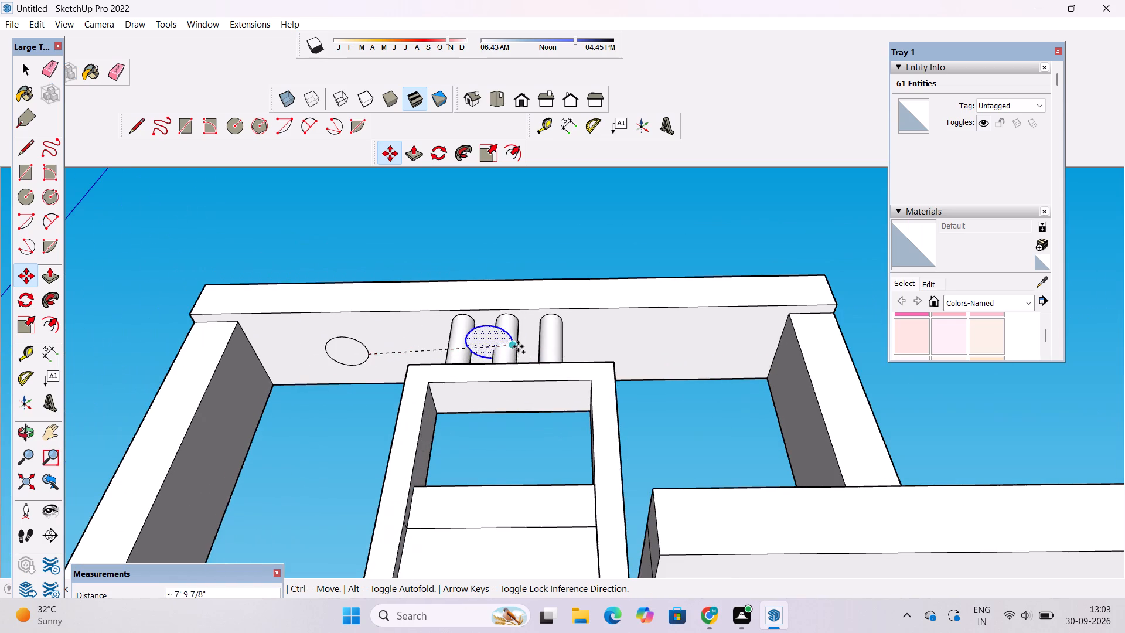
{"action": "left_click", "coordinate": [721, 345]}
{"action": "key", "text": "space"}
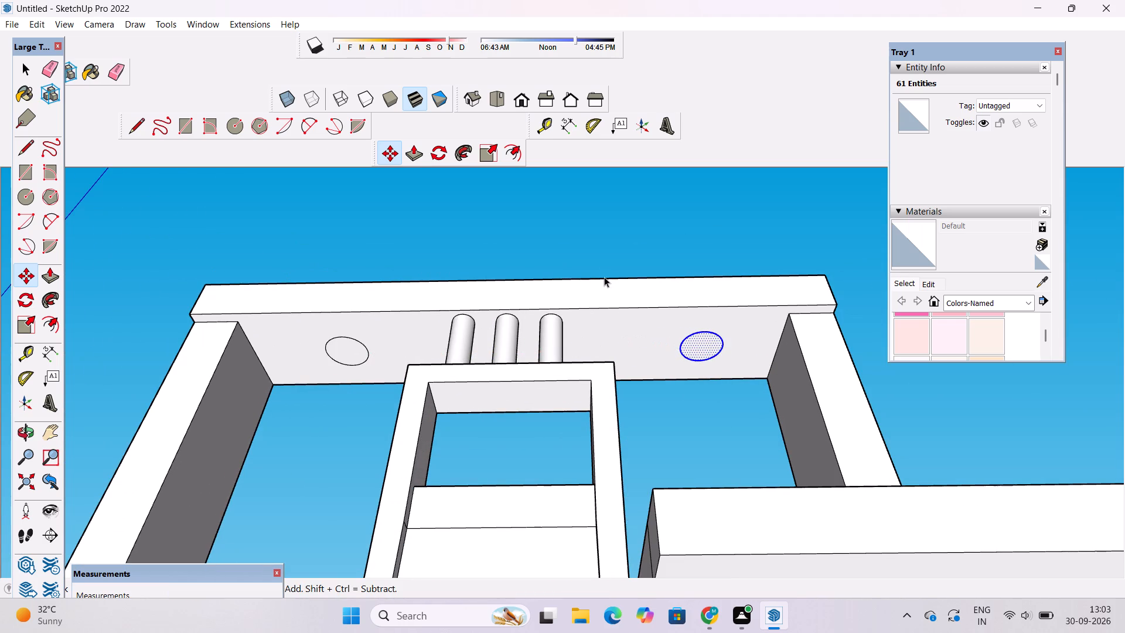
Push the band below the top opening of the tall narrow facade frame inward by 5".
{"action": "key", "text": "o"}
{"action": "scroll", "coordinate": [599, 265], "scroll_direction": "down", "scroll_amount": 5}
{"action": "left_click_drag", "start_coordinate": [597, 203], "coordinate": [630, 273]}
{"action": "left_click_drag", "start_coordinate": [631, 283], "coordinate": [628, 278], "text": "shift"}
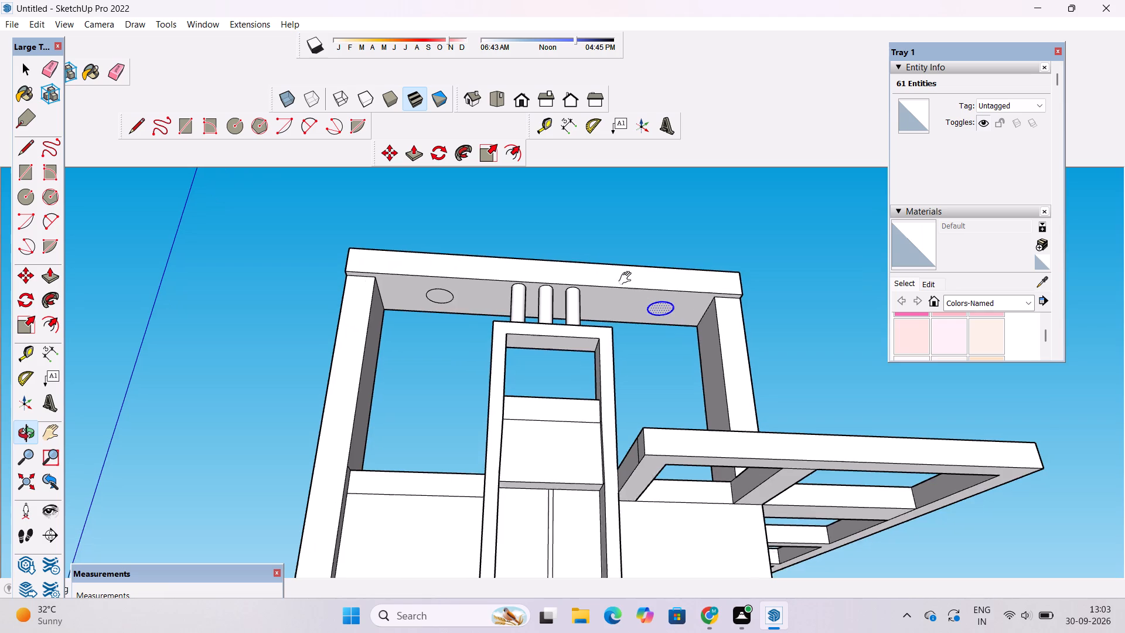
{"action": "left_click_drag", "start_coordinate": [628, 278], "coordinate": [579, 187], "text": "shift"}
{"action": "left_click_drag", "start_coordinate": [424, 239], "coordinate": [404, 312]}
{"action": "scroll", "coordinate": [405, 315], "scroll_direction": "down", "scroll_amount": 4}
{"action": "scroll", "coordinate": [420, 315], "scroll_direction": "up", "scroll_amount": 4}
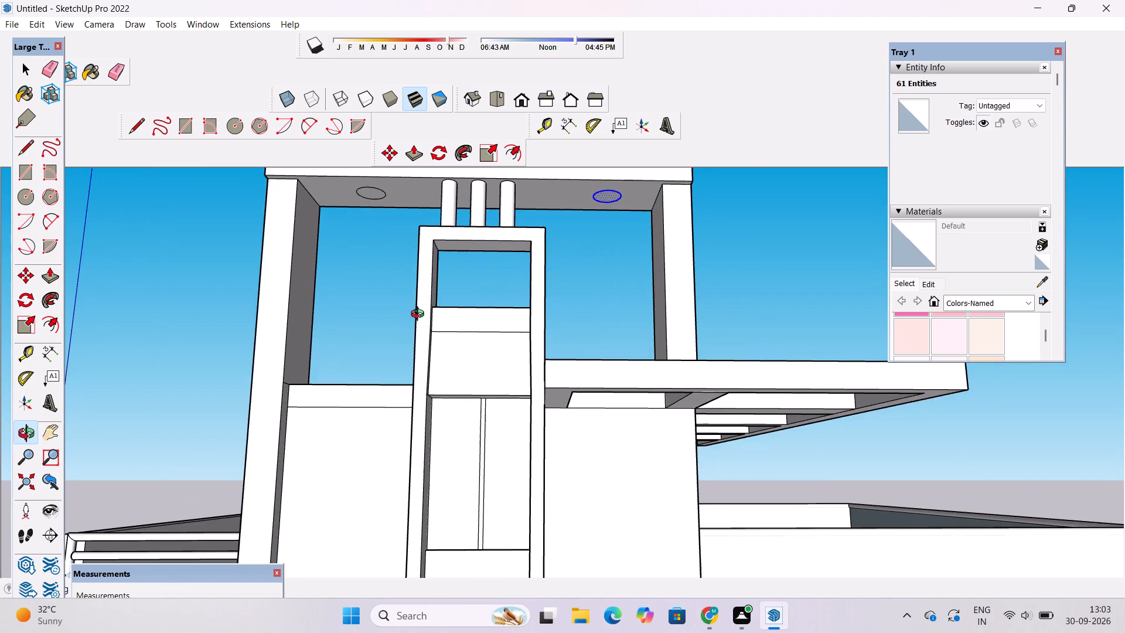
{"action": "left_click_drag", "start_coordinate": [444, 315], "coordinate": [452, 336], "text": "shift"}
{"action": "left_click_drag", "start_coordinate": [465, 373], "coordinate": [559, 465]}
{"action": "scroll", "coordinate": [538, 373], "scroll_direction": "up", "scroll_amount": 10}
{"action": "left_click_drag", "start_coordinate": [531, 372], "coordinate": [582, 395]}
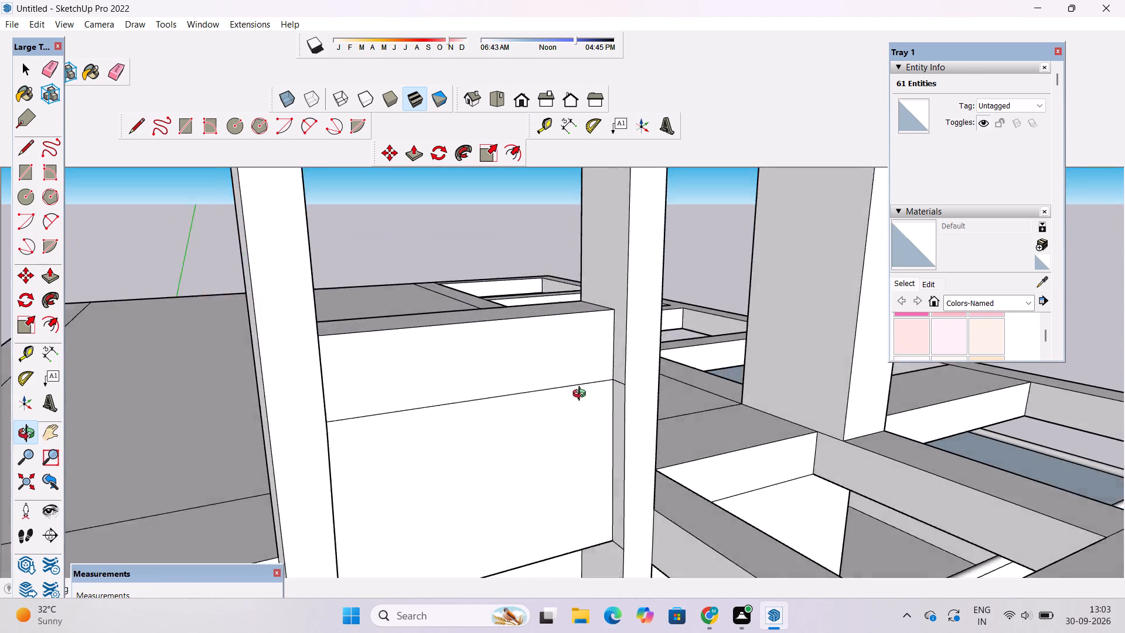
{"action": "left_click_drag", "start_coordinate": [582, 395], "coordinate": [602, 395]}
{"action": "left_click_drag", "start_coordinate": [575, 394], "coordinate": [559, 419], "text": "shift"}
{"action": "left_click_drag", "start_coordinate": [547, 410], "coordinate": [572, 434]}
{"action": "left_click_drag", "start_coordinate": [572, 434], "coordinate": [547, 409]}
{"action": "left_click_drag", "start_coordinate": [543, 413], "coordinate": [602, 414]}
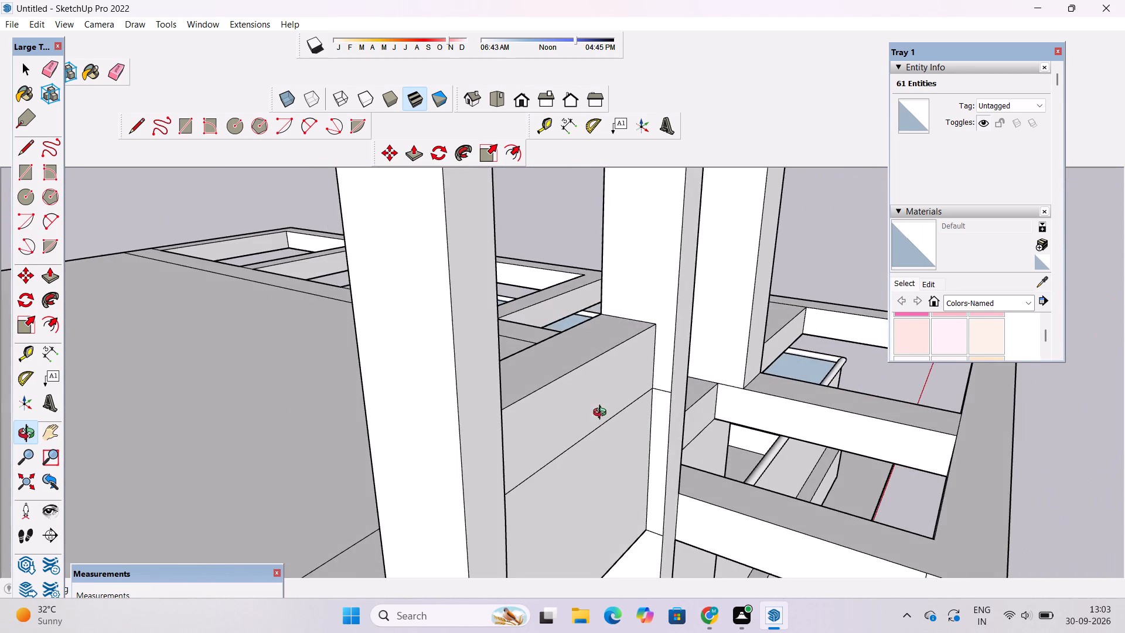
{"action": "left_click_drag", "start_coordinate": [602, 414], "coordinate": [540, 393]}
{"action": "key", "text": "space"}
{"action": "left_click", "coordinate": [529, 372]}
{"action": "key", "text": "p"}
{"action": "left_click", "coordinate": [529, 372]}
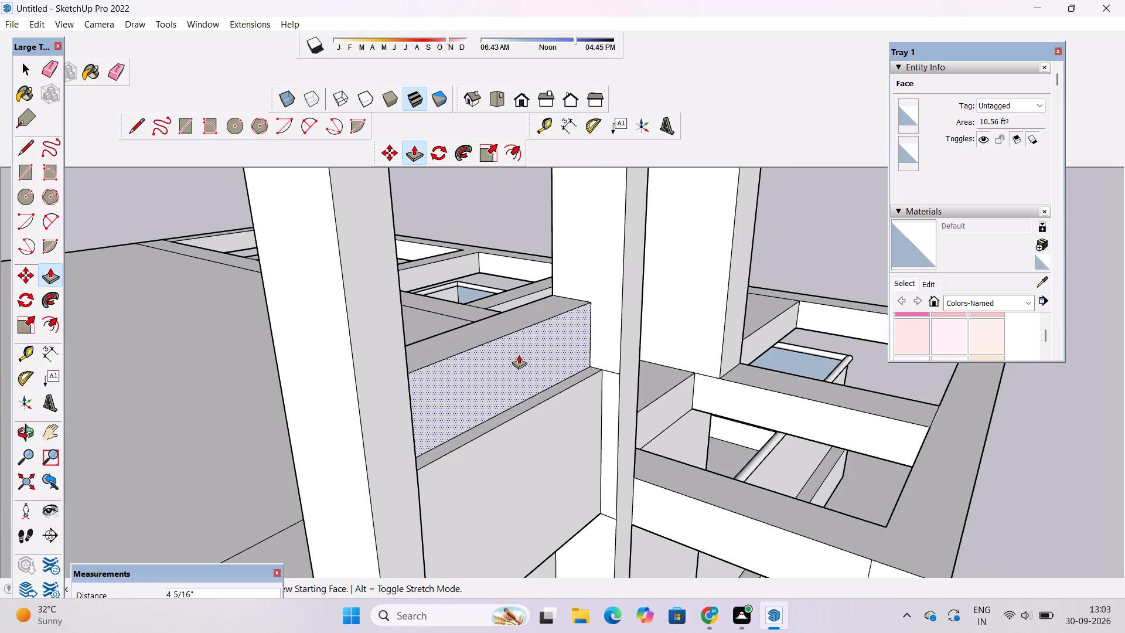
{"action": "type", "text": "5\""}
{"action": "key", "text": "Return"}
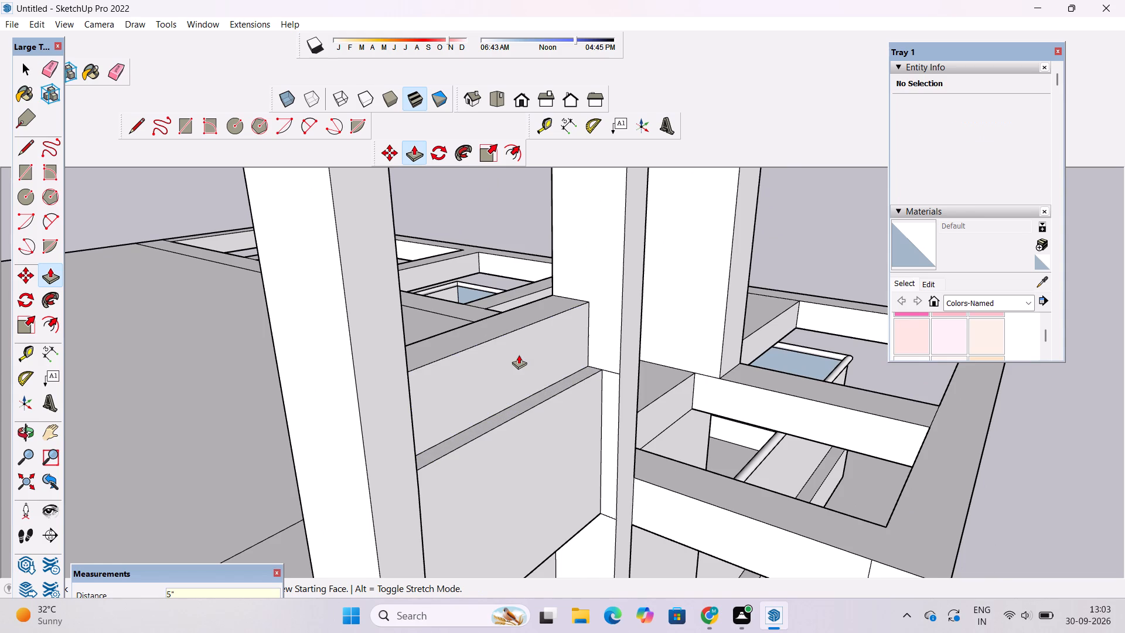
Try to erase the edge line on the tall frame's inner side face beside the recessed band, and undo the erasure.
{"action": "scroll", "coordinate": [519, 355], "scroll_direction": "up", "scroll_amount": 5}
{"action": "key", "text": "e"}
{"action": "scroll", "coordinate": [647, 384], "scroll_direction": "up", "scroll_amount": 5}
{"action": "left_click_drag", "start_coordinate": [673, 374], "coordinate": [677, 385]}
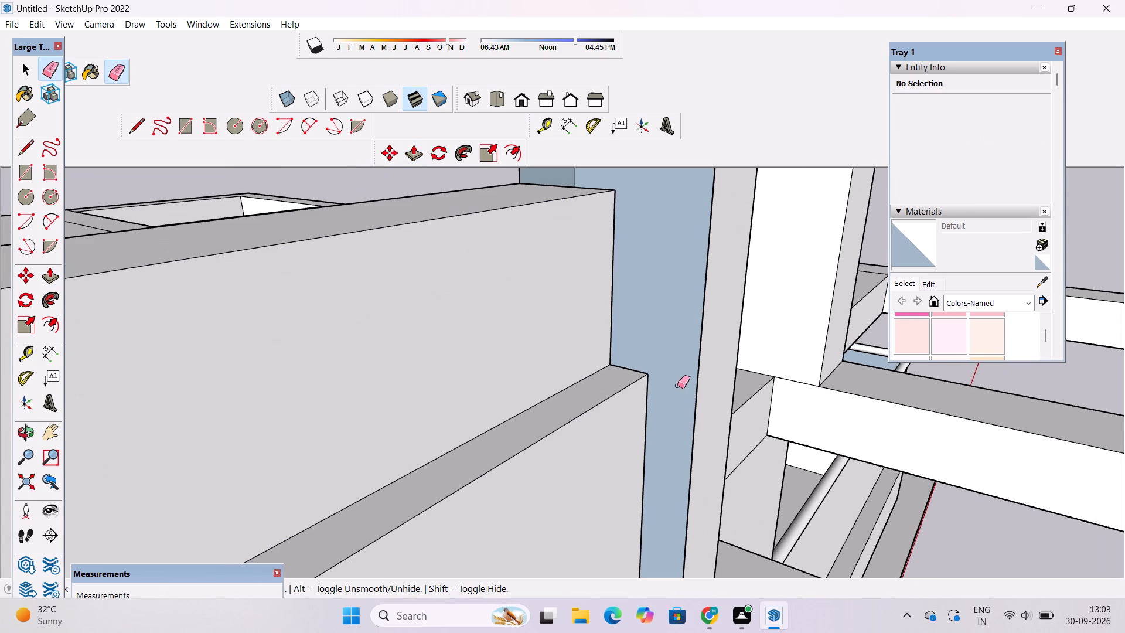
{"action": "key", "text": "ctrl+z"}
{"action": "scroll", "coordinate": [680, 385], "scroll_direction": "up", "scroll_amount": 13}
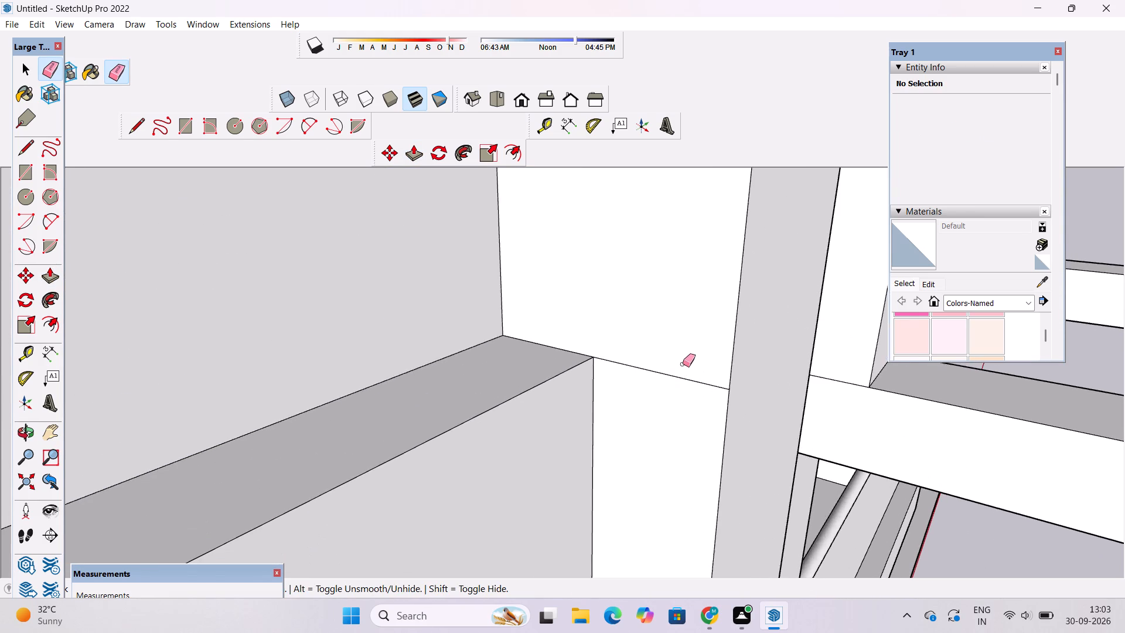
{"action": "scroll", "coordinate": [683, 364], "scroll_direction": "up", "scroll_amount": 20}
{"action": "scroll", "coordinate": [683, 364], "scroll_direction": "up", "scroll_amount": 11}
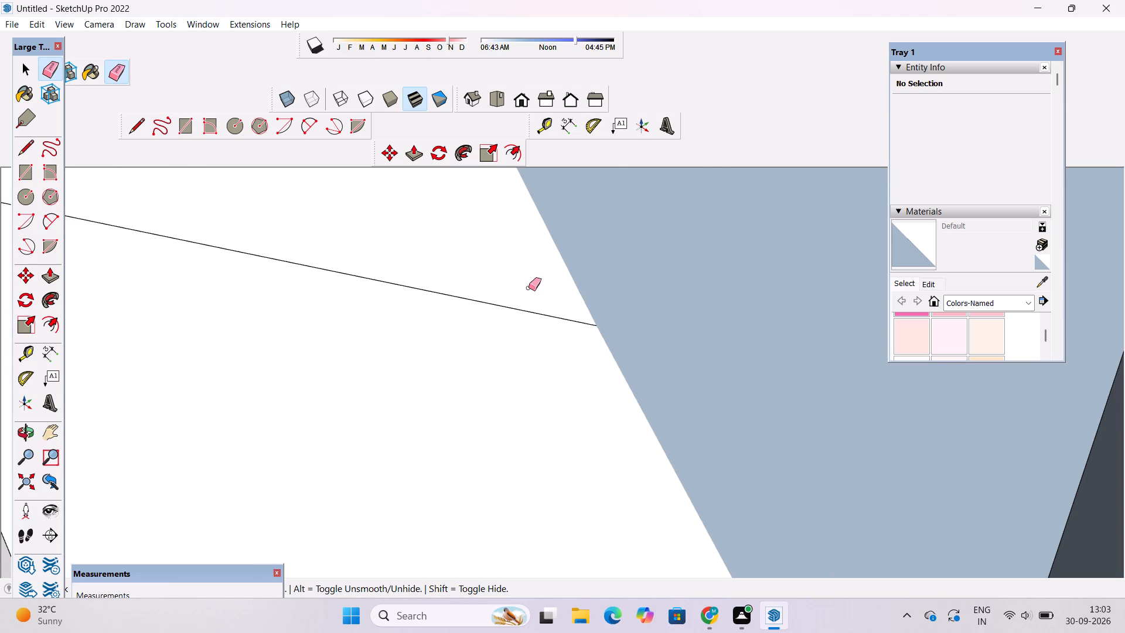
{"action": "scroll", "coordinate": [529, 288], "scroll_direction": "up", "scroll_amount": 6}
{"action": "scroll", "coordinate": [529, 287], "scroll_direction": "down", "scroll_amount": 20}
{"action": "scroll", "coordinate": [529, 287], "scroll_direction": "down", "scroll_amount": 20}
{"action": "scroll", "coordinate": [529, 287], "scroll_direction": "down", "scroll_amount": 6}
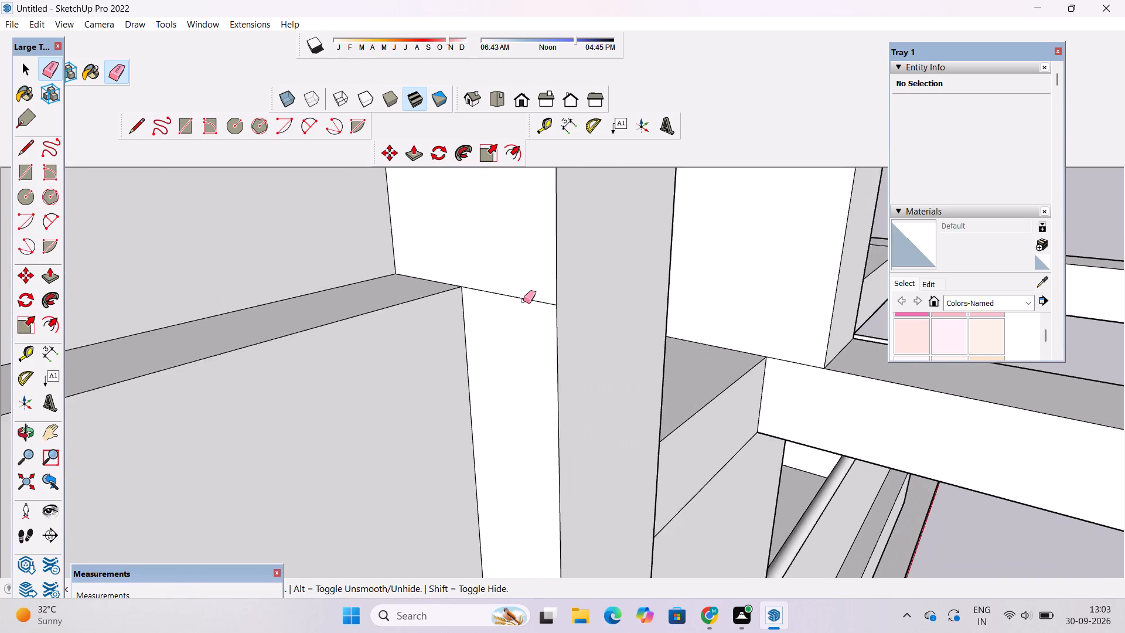
Erase the stray edge lines across the side of the rooftop frame's post and along the adjoining edge of the tower roof.
{"action": "scroll", "coordinate": [523, 301], "scroll_direction": "down", "scroll_amount": 5}
{"action": "key", "text": "o"}
{"action": "scroll", "coordinate": [523, 301], "scroll_direction": "down", "scroll_amount": 7}
{"action": "left_click_drag", "start_coordinate": [710, 414], "coordinate": [544, 332]}
{"action": "scroll", "coordinate": [544, 332], "scroll_direction": "down", "scroll_amount": 4}
{"action": "left_click_drag", "start_coordinate": [546, 341], "coordinate": [555, 303], "text": "shift"}
{"action": "left_click_drag", "start_coordinate": [560, 298], "coordinate": [517, 318]}
{"action": "scroll", "coordinate": [520, 315], "scroll_direction": "down", "scroll_amount": 5}
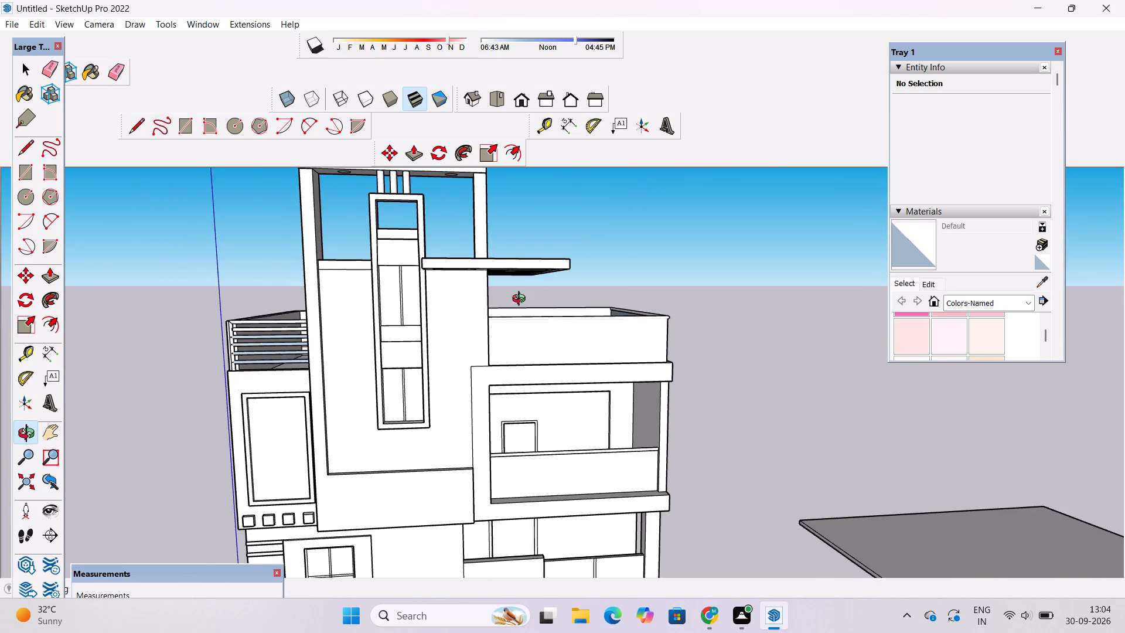
{"action": "left_click_drag", "start_coordinate": [523, 271], "coordinate": [458, 209]}
{"action": "scroll", "coordinate": [477, 267], "scroll_direction": "up", "scroll_amount": 3}
{"action": "left_click_drag", "start_coordinate": [493, 302], "coordinate": [524, 340]}
{"action": "left_click_drag", "start_coordinate": [502, 348], "coordinate": [551, 540]}
{"action": "scroll", "coordinate": [286, 363], "scroll_direction": "up", "scroll_amount": 4}
{"action": "left_click_drag", "start_coordinate": [279, 361], "coordinate": [666, 251]}
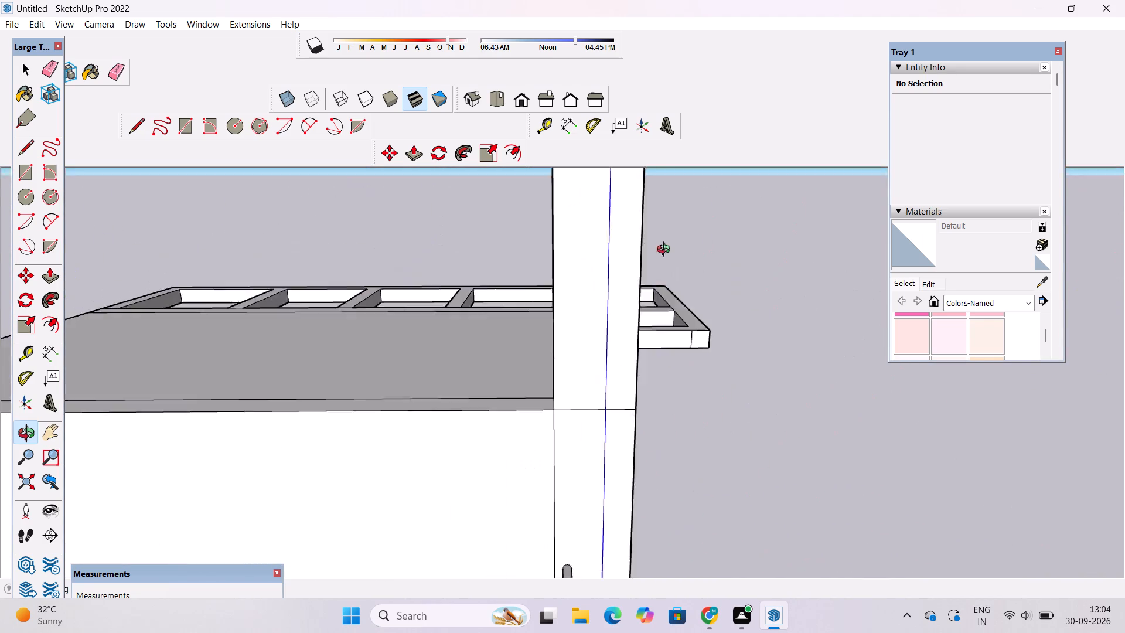
{"action": "left_click_drag", "start_coordinate": [666, 251], "coordinate": [672, 247]}
{"action": "left_click_drag", "start_coordinate": [329, 421], "coordinate": [517, 370], "text": "shift"}
{"action": "left_click_drag", "start_coordinate": [640, 408], "coordinate": [457, 416], "text": "shift"}
{"action": "key", "text": "e"}
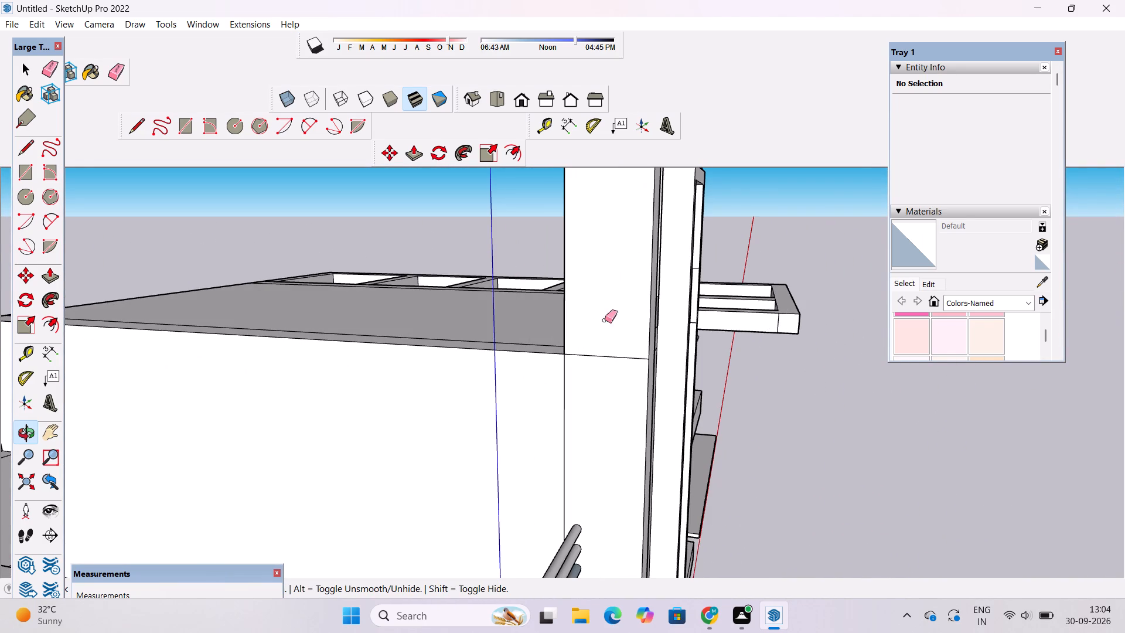
{"action": "left_click_drag", "start_coordinate": [605, 320], "coordinate": [615, 372]}
{"action": "scroll", "coordinate": [495, 322], "scroll_direction": "up", "scroll_amount": 4}
{"action": "left_click_drag", "start_coordinate": [522, 333], "coordinate": [528, 355]}
{"action": "left_click_drag", "start_coordinate": [531, 360], "coordinate": [535, 353]}
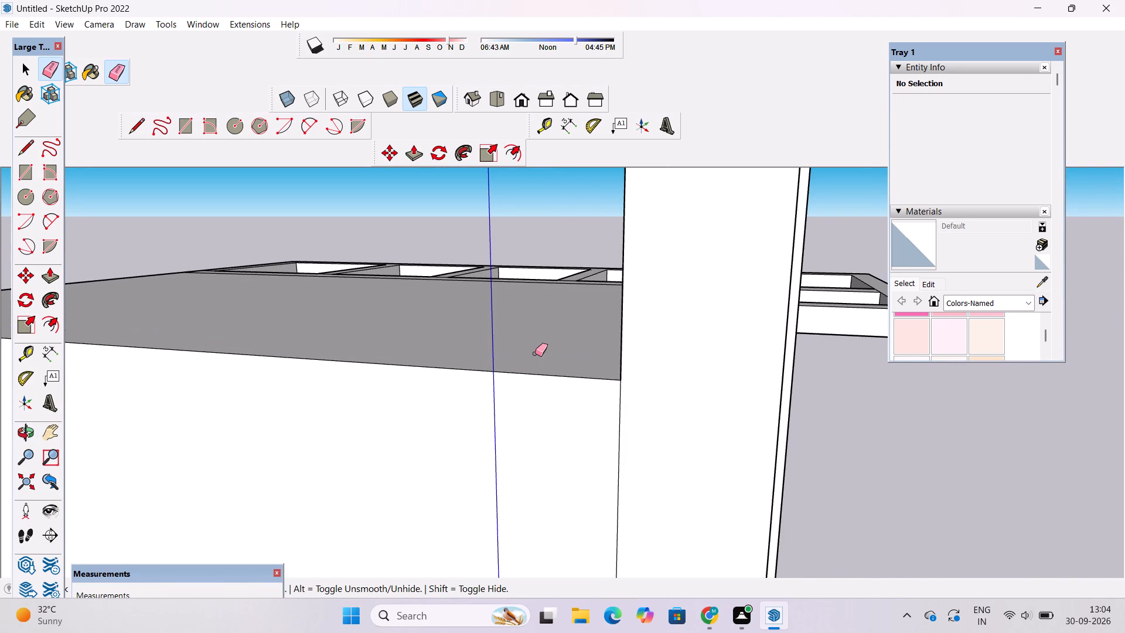
Push/Pull the outer face of the terrace's rear railing panel by 2" to give the panel thickness.
{"action": "scroll", "coordinate": [545, 335], "scroll_direction": "down", "scroll_amount": 9}
{"action": "scroll", "coordinate": [621, 361], "scroll_direction": "down", "scroll_amount": 5}
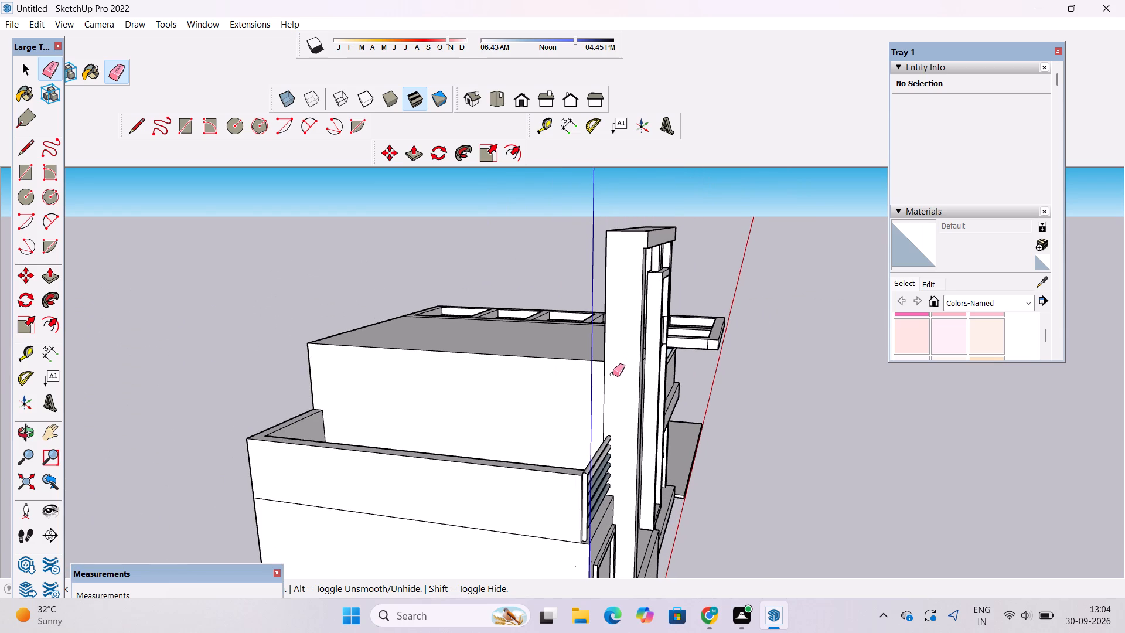
{"action": "scroll", "coordinate": [602, 384], "scroll_direction": "down", "scroll_amount": 3}
{"action": "scroll", "coordinate": [406, 394], "scroll_direction": "up", "scroll_amount": 3}
{"action": "key", "text": "o"}
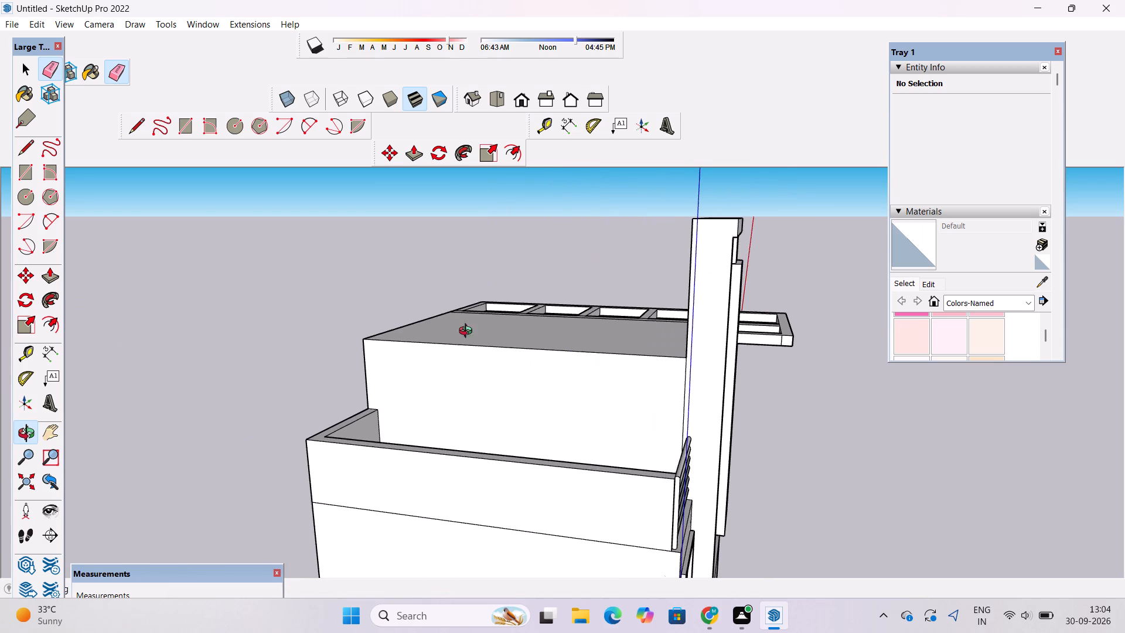
{"action": "left_click_drag", "start_coordinate": [468, 332], "coordinate": [555, 587]}
{"action": "scroll", "coordinate": [375, 278], "scroll_direction": "up", "scroll_amount": 5}
{"action": "left_click_drag", "start_coordinate": [363, 292], "coordinate": [705, 224]}
{"action": "left_click_drag", "start_coordinate": [368, 484], "coordinate": [470, 418]}
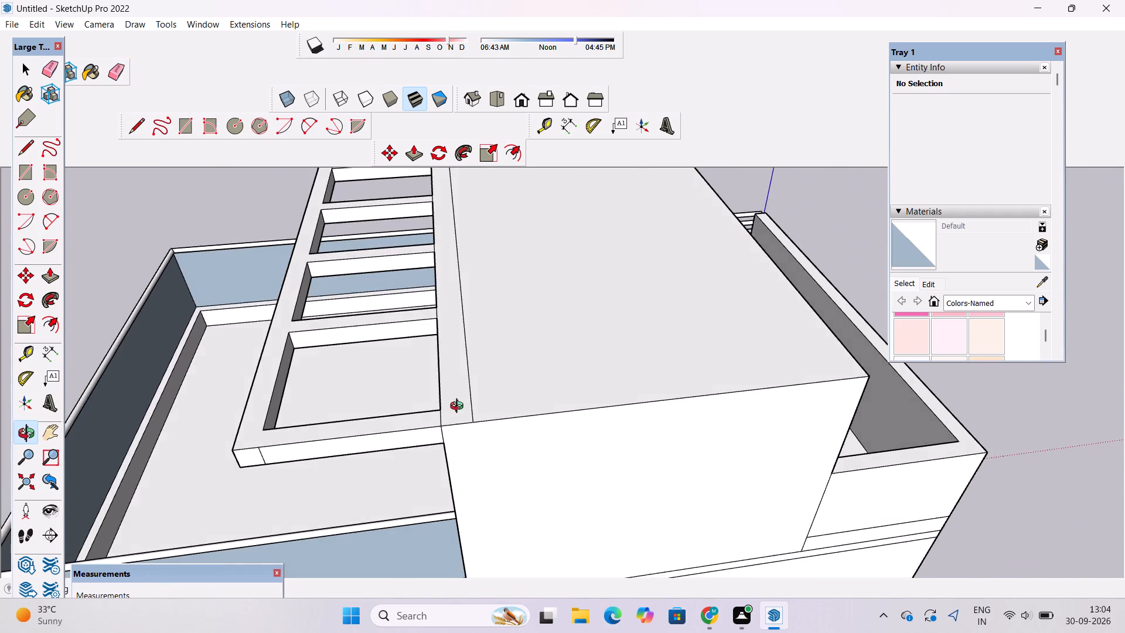
{"action": "scroll", "coordinate": [461, 404], "scroll_direction": "down", "scroll_amount": 11}
{"action": "left_click_drag", "start_coordinate": [308, 482], "coordinate": [436, 508]}
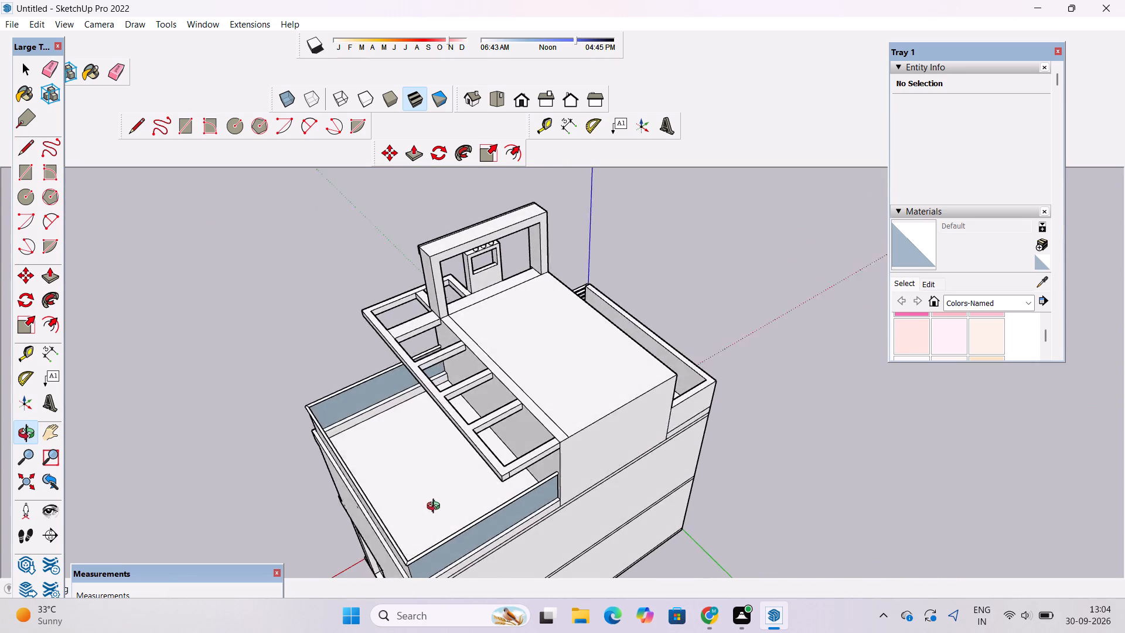
{"action": "left_click_drag", "start_coordinate": [436, 508], "coordinate": [439, 532]}
{"action": "left_click_drag", "start_coordinate": [461, 532], "coordinate": [430, 501]}
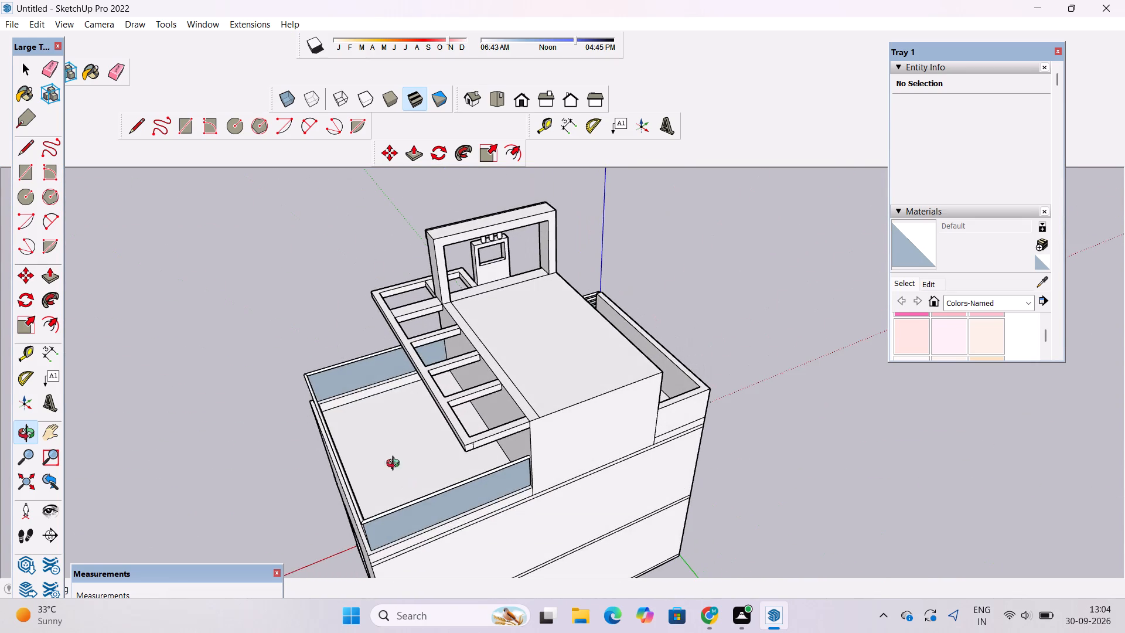
{"action": "scroll", "coordinate": [377, 439], "scroll_direction": "up", "scroll_amount": 4}
{"action": "left_click_drag", "start_coordinate": [388, 448], "coordinate": [439, 334], "text": "shift"}
{"action": "scroll", "coordinate": [482, 414], "scroll_direction": "up", "scroll_amount": 5}
{"action": "left_click_drag", "start_coordinate": [486, 429], "coordinate": [450, 426]}
{"action": "scroll", "coordinate": [447, 427], "scroll_direction": "up", "scroll_amount": 2}
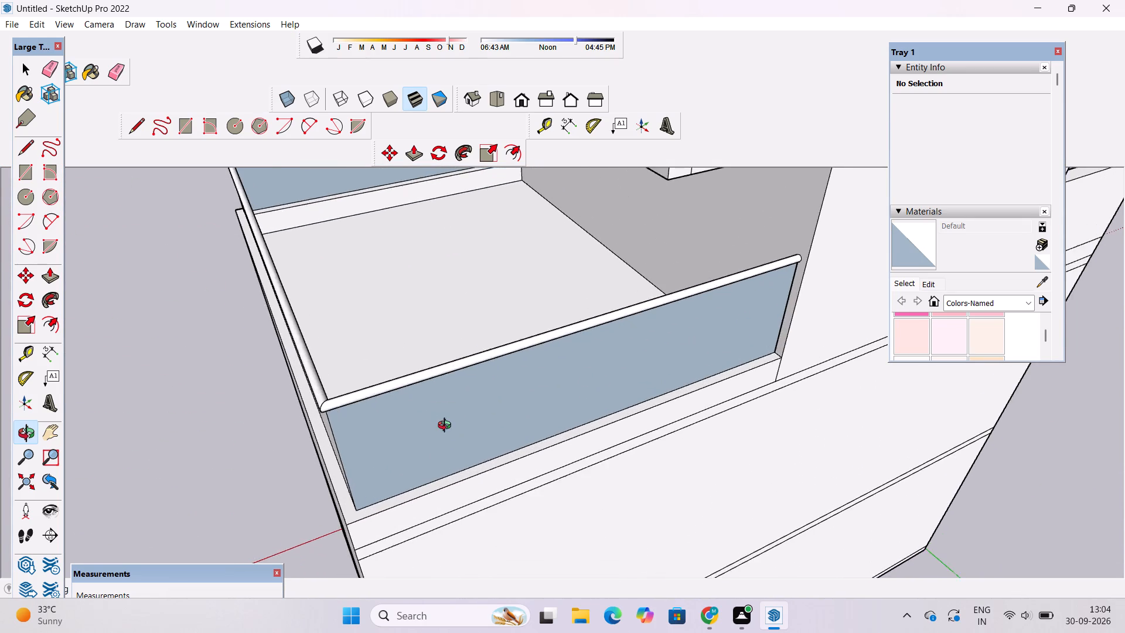
{"action": "scroll", "coordinate": [447, 427], "scroll_direction": "up", "scroll_amount": 1}
{"action": "left_click_drag", "start_coordinate": [447, 427], "coordinate": [493, 422]}
{"action": "left_click_drag", "start_coordinate": [496, 422], "coordinate": [465, 428], "text": "shift"}
{"action": "left_click_drag", "start_coordinate": [465, 432], "coordinate": [472, 411]}
{"action": "left_click_drag", "start_coordinate": [473, 409], "coordinate": [443, 404], "text": "shift"}
{"action": "key", "text": "space"}
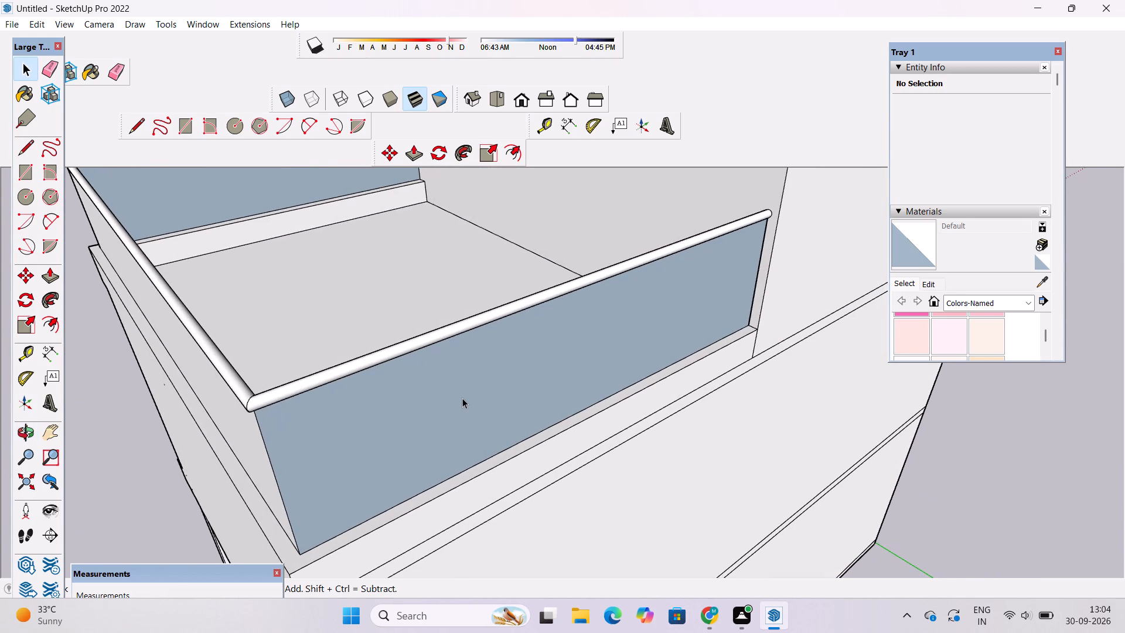
{"action": "left_click", "coordinate": [462, 398]}
{"action": "key", "text": "p"}
{"action": "left_click", "coordinate": [462, 398]}
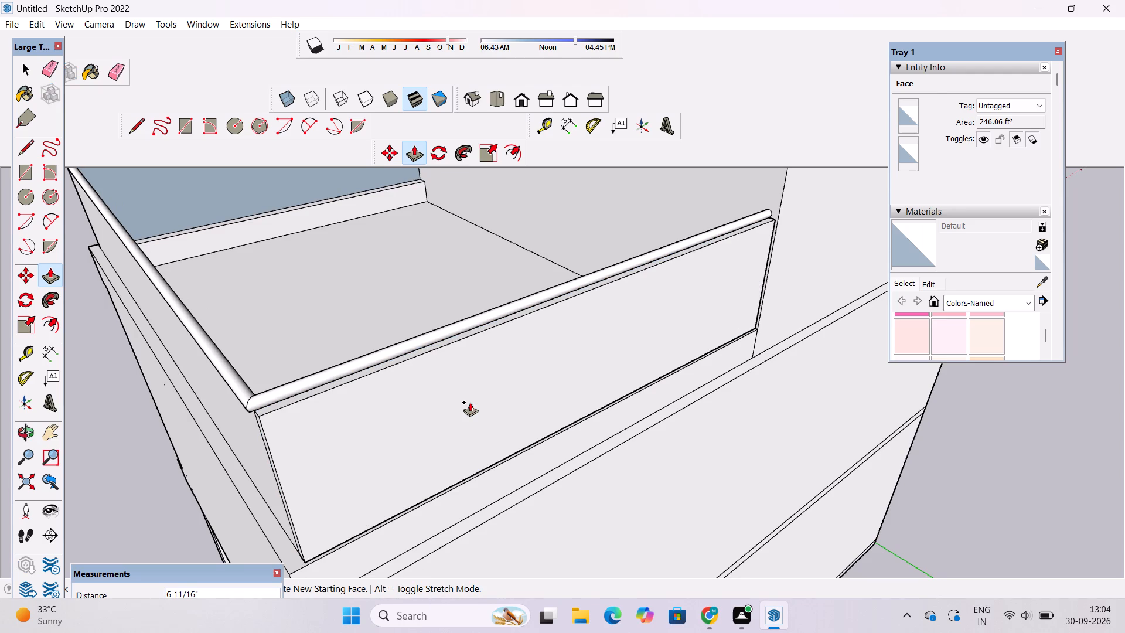
{"action": "type", "text": "2\""}
{"action": "key", "text": "Return"}
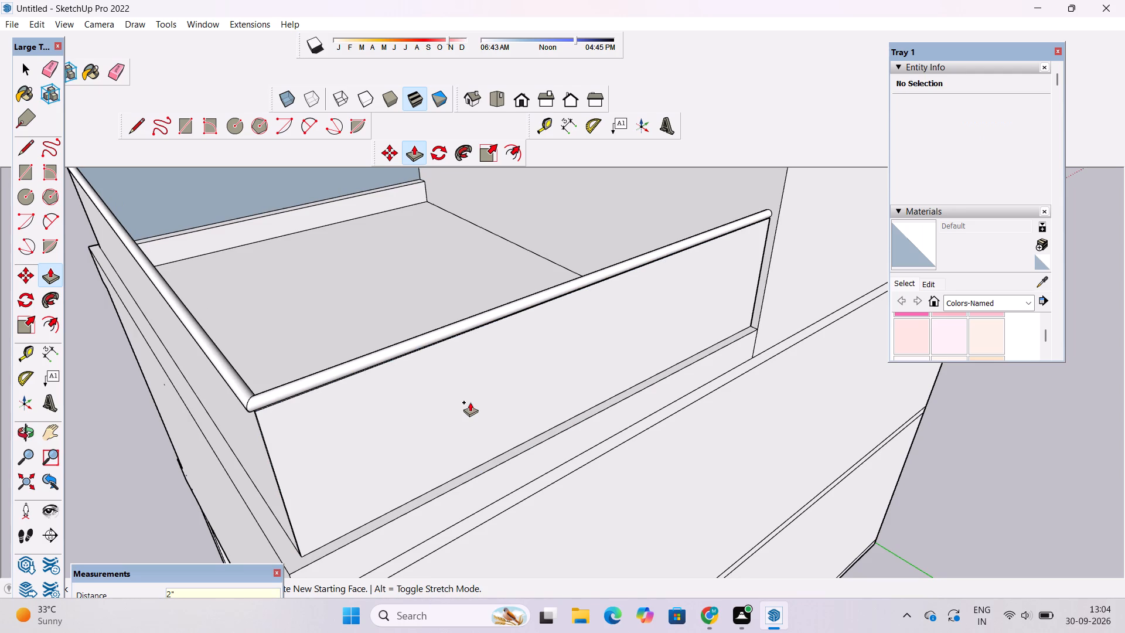
Push/Pull the inner face of the terrace's long side railing panel by 2" to give the panel thickness.
{"action": "key", "text": "o"}
{"action": "left_click_drag", "start_coordinate": [548, 397], "coordinate": [411, 535]}
{"action": "scroll", "coordinate": [247, 301], "scroll_direction": "up", "scroll_amount": 5}
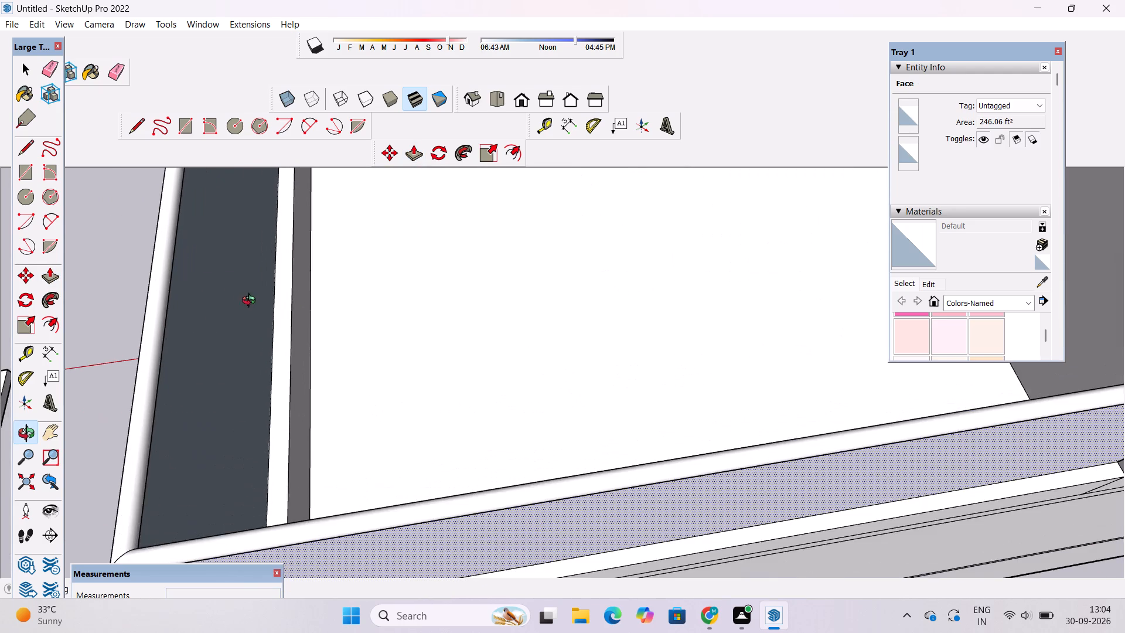
{"action": "left_click_drag", "start_coordinate": [258, 307], "coordinate": [325, 325]}
{"action": "scroll", "coordinate": [315, 348], "scroll_direction": "up", "scroll_amount": 3}
{"action": "left_click_drag", "start_coordinate": [313, 348], "coordinate": [302, 332]}
{"action": "left_click_drag", "start_coordinate": [301, 329], "coordinate": [311, 314], "text": "shift"}
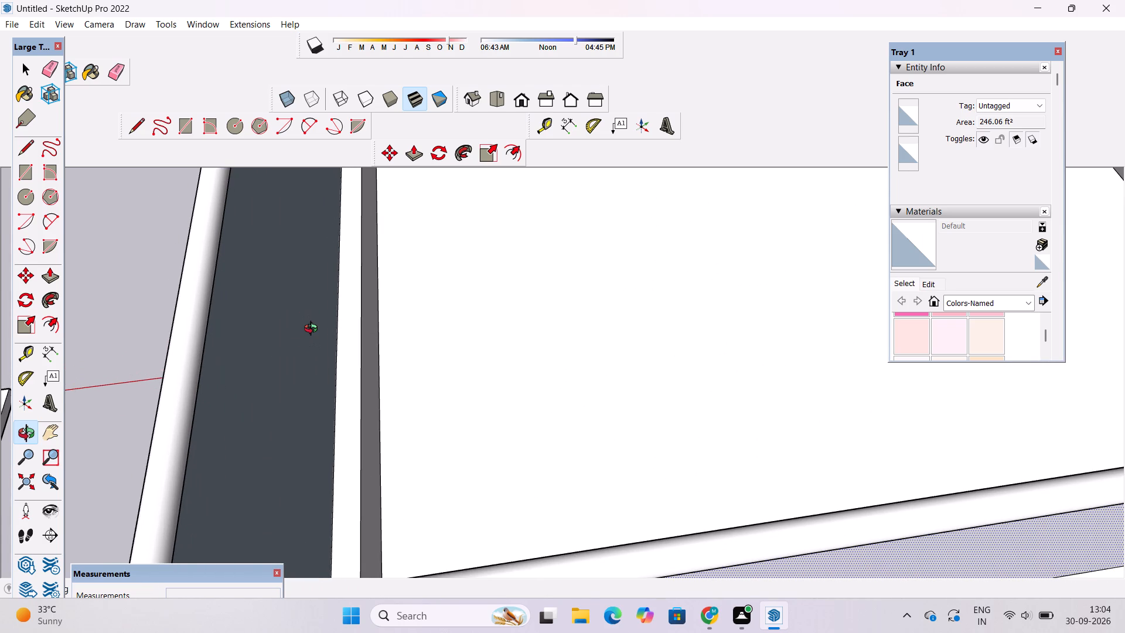
{"action": "key", "text": "space"}
{"action": "left_click", "coordinate": [277, 323]}
{"action": "key", "text": "p"}
{"action": "left_click", "coordinate": [277, 323]}
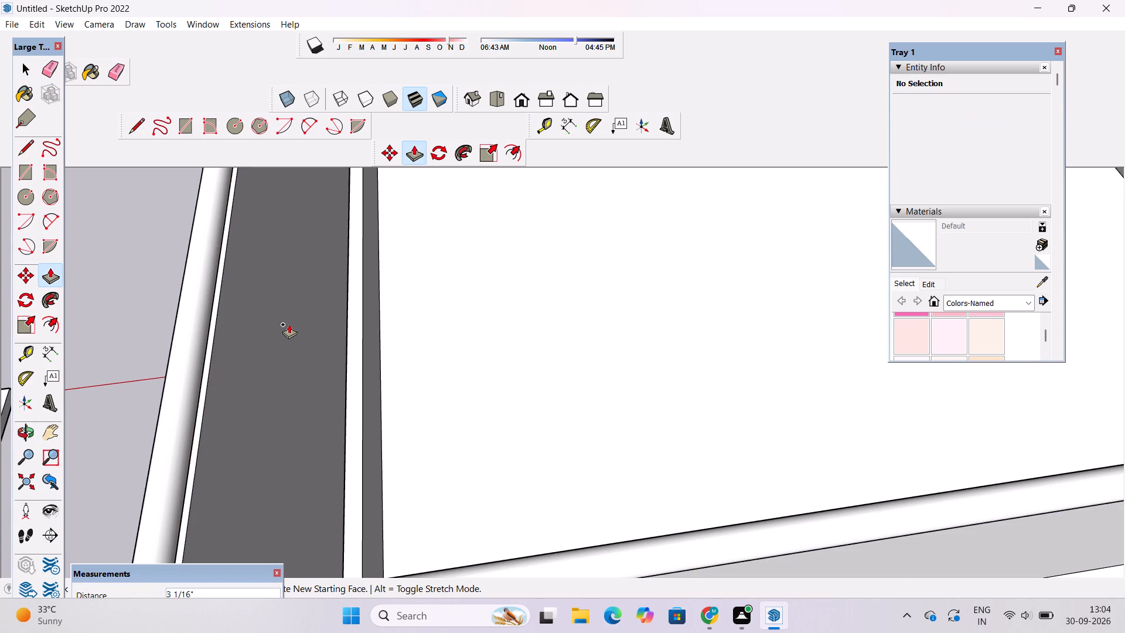
{"action": "type", "text": "2\""}
{"action": "key", "text": "Return"}
Push/Pull the inner face of the terrace's front railing panel, opposite the rear one, by 2" to give it thickness.
{"action": "key", "text": "o"}
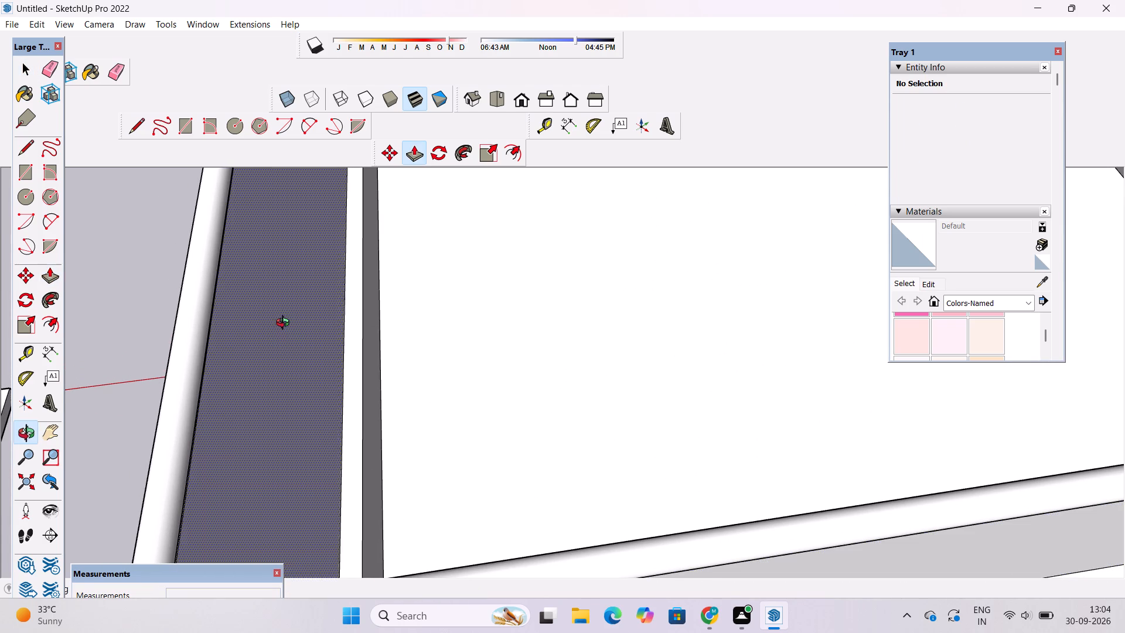
{"action": "scroll", "coordinate": [285, 326], "scroll_direction": "down", "scroll_amount": 4}
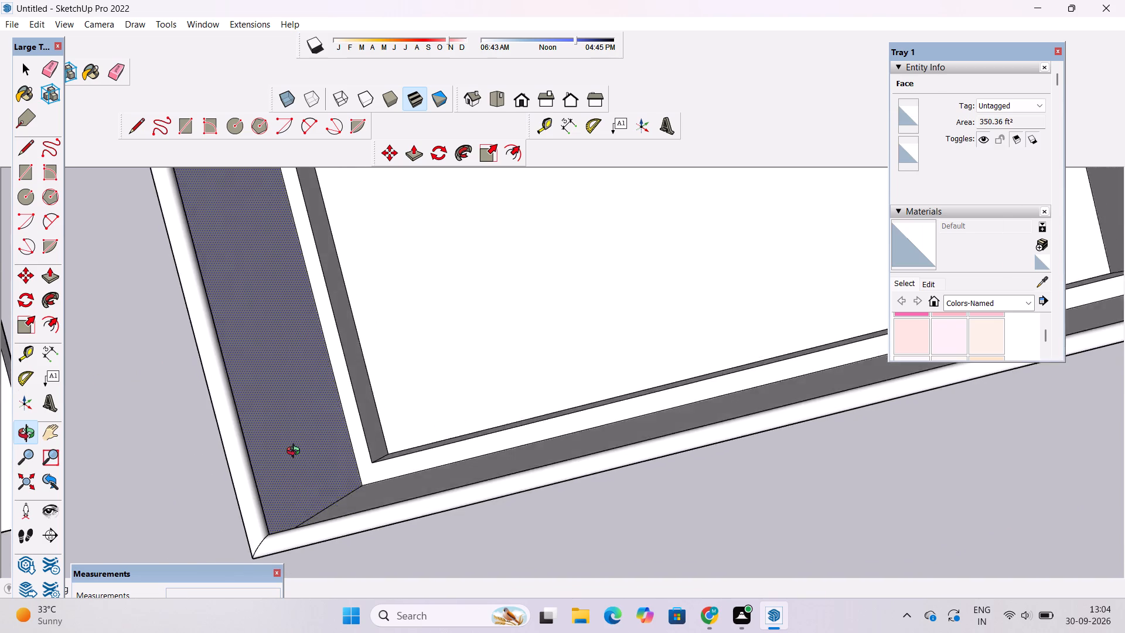
{"action": "left_click_drag", "start_coordinate": [300, 459], "coordinate": [271, 349]}
{"action": "scroll", "coordinate": [269, 337], "scroll_direction": "down", "scroll_amount": 6}
{"action": "left_click_drag", "start_coordinate": [279, 335], "coordinate": [359, 566], "text": "shift"}
{"action": "scroll", "coordinate": [361, 505], "scroll_direction": "up", "scroll_amount": 3}
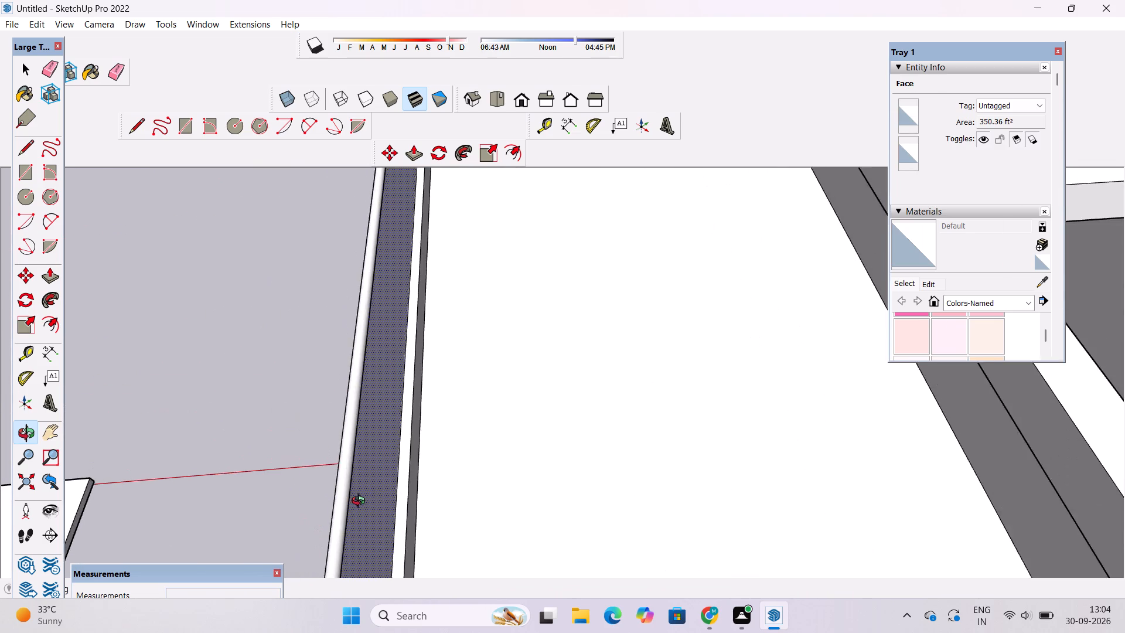
{"action": "left_click_drag", "start_coordinate": [360, 500], "coordinate": [391, 377]}
{"action": "left_click_drag", "start_coordinate": [410, 295], "coordinate": [410, 394], "text": "shift"}
{"action": "scroll", "coordinate": [404, 388], "scroll_direction": "up", "scroll_amount": 3}
{"action": "left_click_drag", "start_coordinate": [395, 382], "coordinate": [438, 396]}
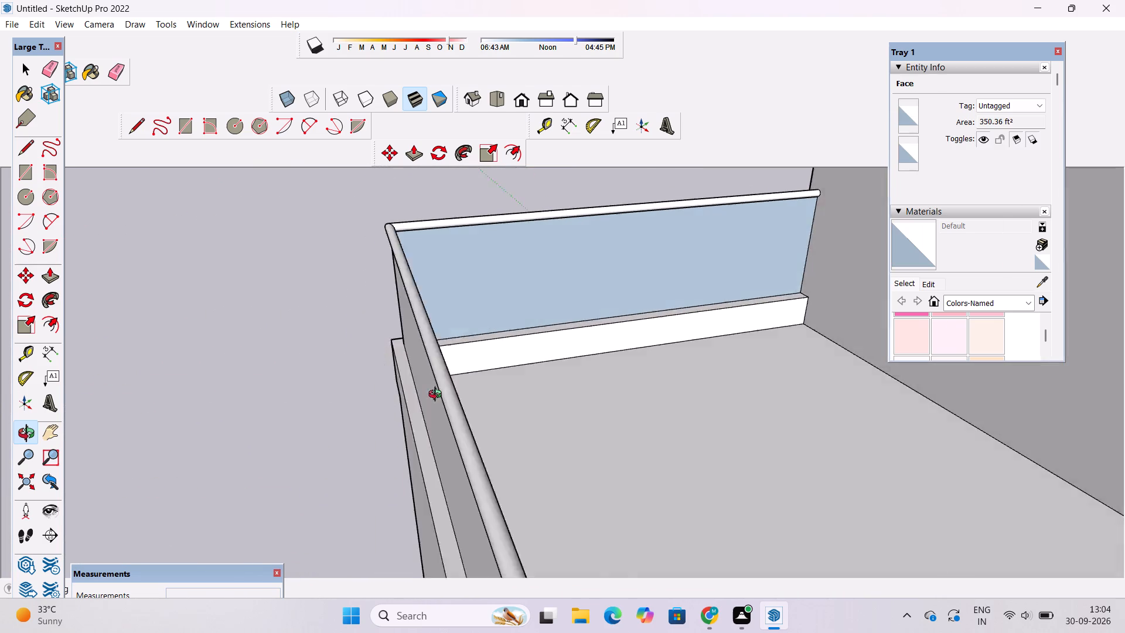
{"action": "left_click_drag", "start_coordinate": [438, 396], "coordinate": [458, 404]}
{"action": "scroll", "coordinate": [460, 360], "scroll_direction": "up", "scroll_amount": 2}
{"action": "left_click_drag", "start_coordinate": [490, 314], "coordinate": [308, 480], "text": "shift"}
{"action": "scroll", "coordinate": [307, 480], "scroll_direction": "up", "scroll_amount": 2}
{"action": "left_click_drag", "start_coordinate": [323, 501], "coordinate": [343, 494]}
{"action": "left_click_drag", "start_coordinate": [346, 496], "coordinate": [350, 439], "text": "shift"}
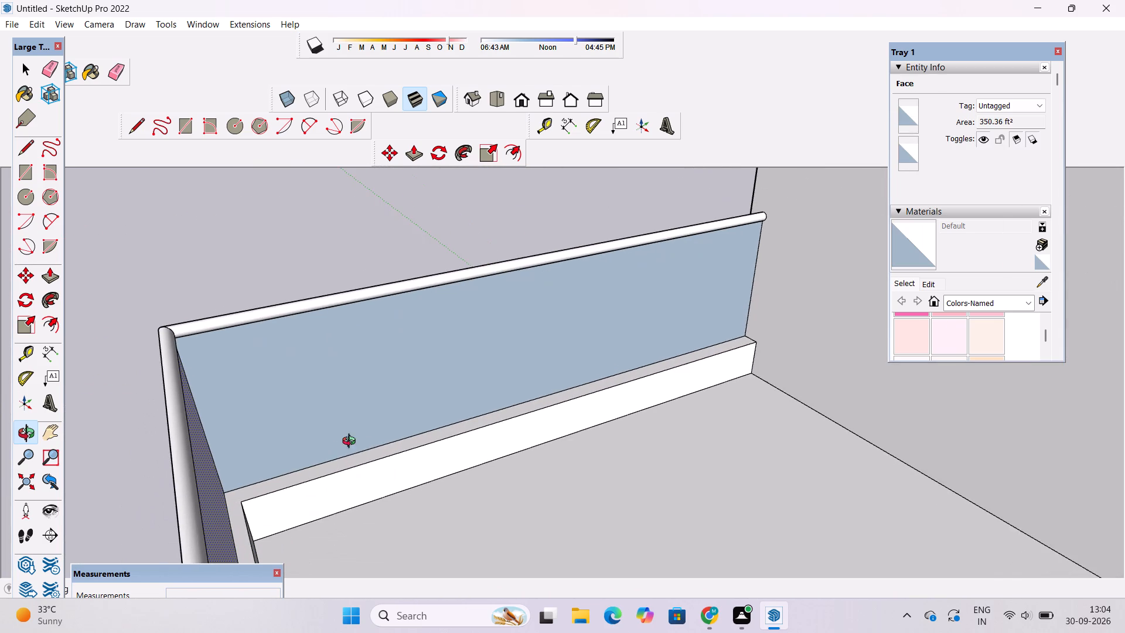
{"action": "left_click_drag", "start_coordinate": [359, 456], "coordinate": [337, 421]}
{"action": "key", "text": "space"}
{"action": "left_click", "coordinate": [334, 362]}
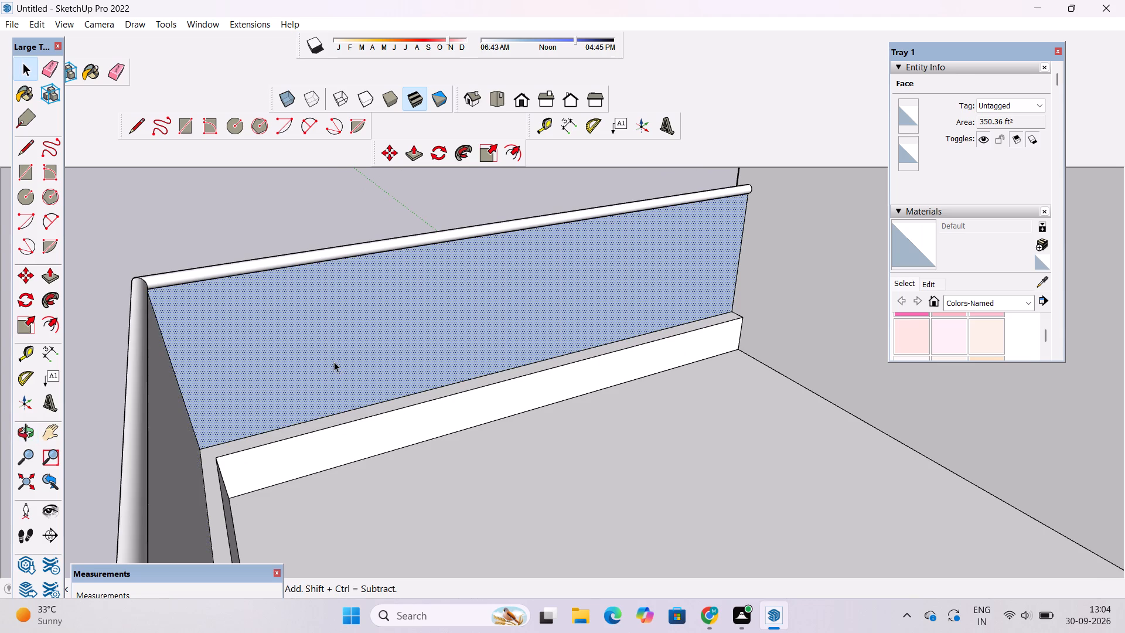
{"action": "key", "text": "p"}
{"action": "left_click", "coordinate": [334, 362]}
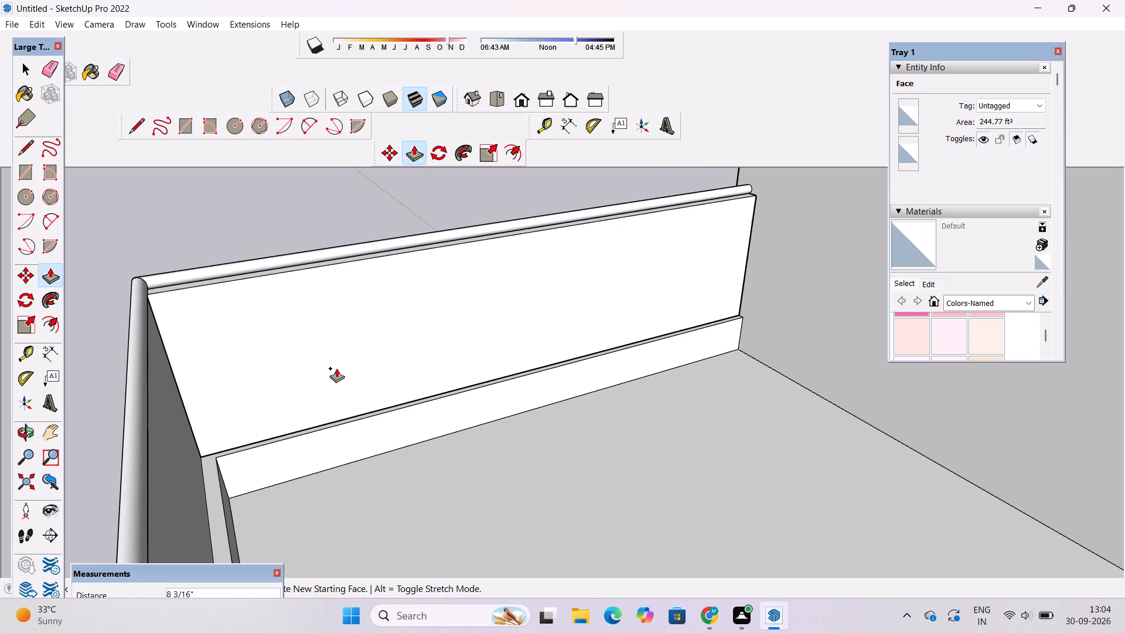
{"action": "type", "text": "2\""}
{"action": "key", "text": "Return"}
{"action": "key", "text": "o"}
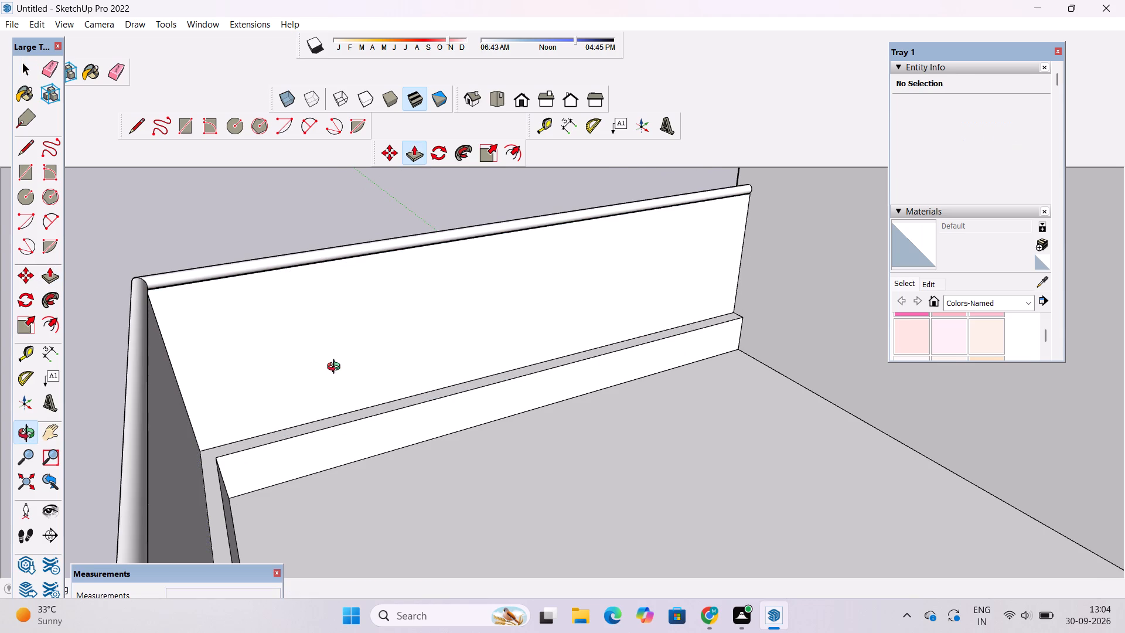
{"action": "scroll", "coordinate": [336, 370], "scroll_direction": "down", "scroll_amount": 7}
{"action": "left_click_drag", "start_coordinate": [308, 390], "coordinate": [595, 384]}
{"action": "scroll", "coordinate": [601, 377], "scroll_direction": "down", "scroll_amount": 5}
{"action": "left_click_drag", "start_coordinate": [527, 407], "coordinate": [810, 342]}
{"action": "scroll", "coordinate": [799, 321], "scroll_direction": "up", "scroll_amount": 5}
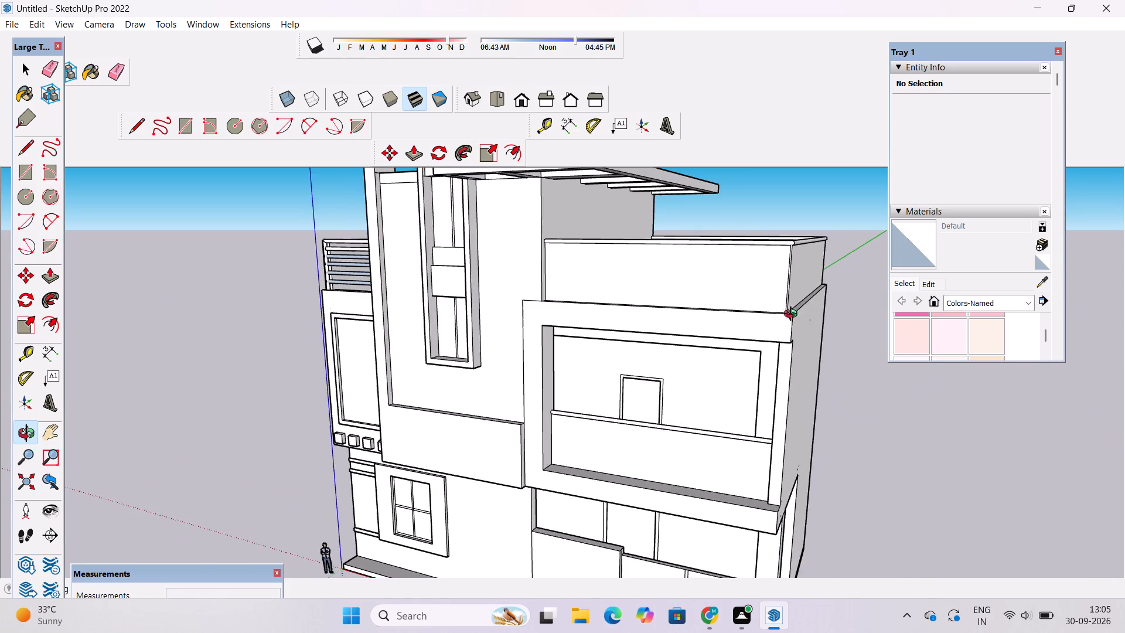
Examine the front facade from several angles, covering the balcony opening with its parapet and the ground-floor porch below.
{"action": "left_click_drag", "start_coordinate": [792, 312], "coordinate": [688, 343], "text": "shift"}
{"action": "left_click_drag", "start_coordinate": [598, 374], "coordinate": [710, 395]}
{"action": "scroll", "coordinate": [700, 383], "scroll_direction": "down", "scroll_amount": 7}
{"action": "left_click_drag", "start_coordinate": [646, 414], "coordinate": [577, 390], "text": "shift"}
{"action": "left_click_drag", "start_coordinate": [601, 410], "coordinate": [601, 393]}
{"action": "scroll", "coordinate": [594, 389], "scroll_direction": "up", "scroll_amount": 5}
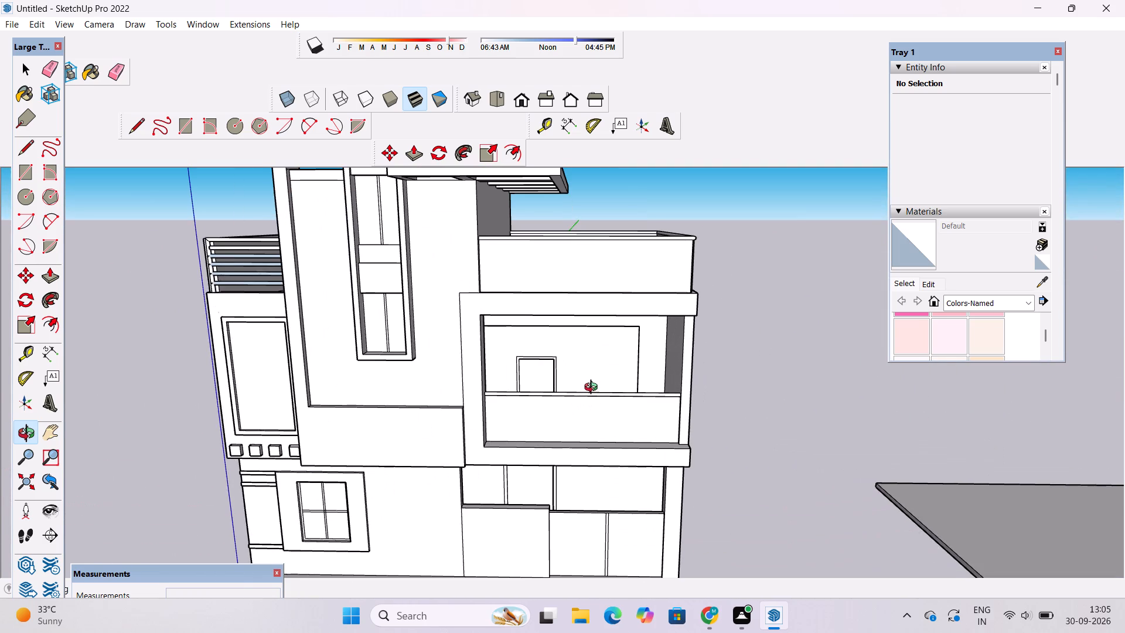
{"action": "scroll", "coordinate": [594, 389], "scroll_direction": "down", "scroll_amount": 3}
{"action": "left_click_drag", "start_coordinate": [588, 424], "coordinate": [588, 401]}
{"action": "scroll", "coordinate": [565, 407], "scroll_direction": "up", "scroll_amount": 13}
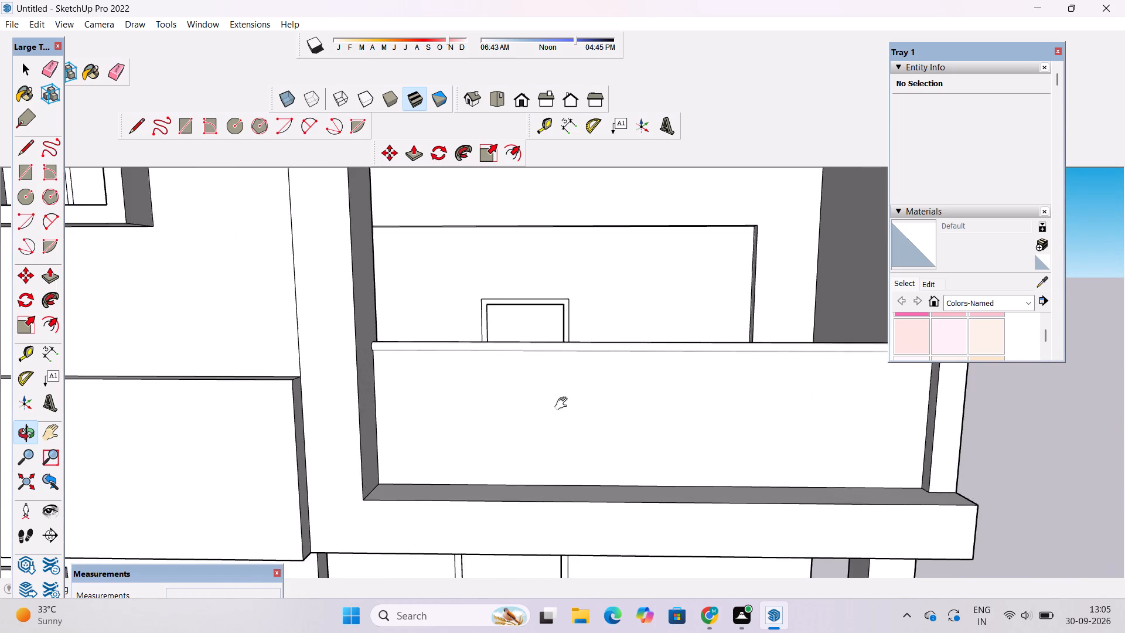
{"action": "left_click_drag", "start_coordinate": [569, 401], "coordinate": [452, 353], "text": "shift"}
{"action": "scroll", "coordinate": [403, 356], "scroll_direction": "down", "scroll_amount": 6}
{"action": "left_click_drag", "start_coordinate": [387, 414], "coordinate": [452, 406]}
{"action": "scroll", "coordinate": [443, 387], "scroll_direction": "down", "scroll_amount": 6}
{"action": "scroll", "coordinate": [458, 386], "scroll_direction": "up", "scroll_amount": 2}
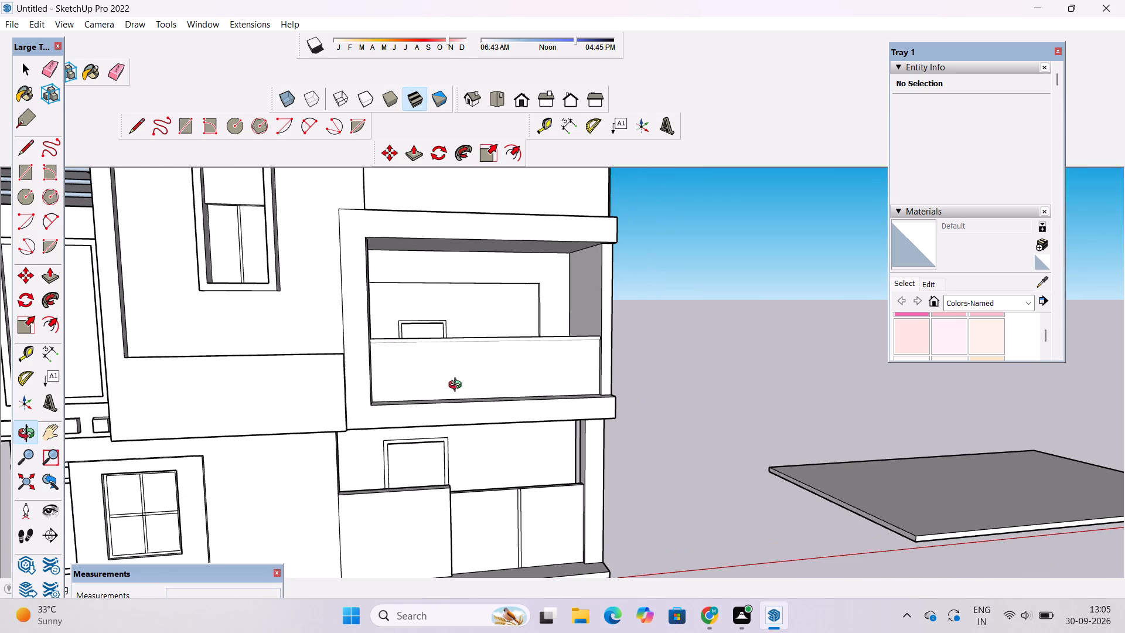
{"action": "scroll", "coordinate": [455, 379], "scroll_direction": "up", "scroll_amount": 2}
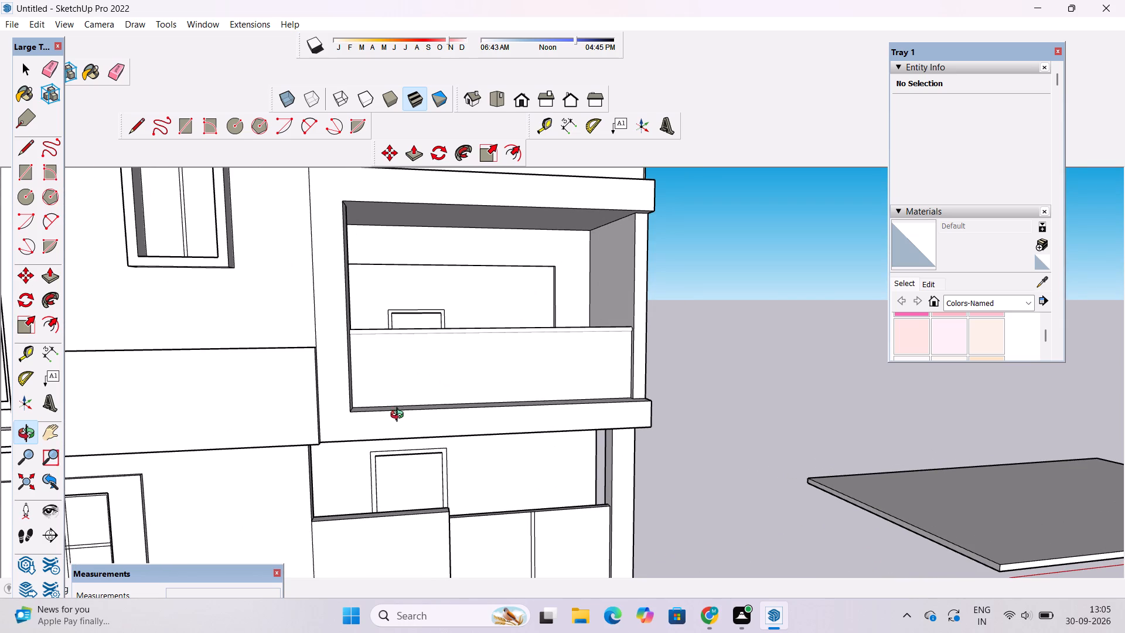
{"action": "scroll", "coordinate": [408, 400], "scroll_direction": "down", "scroll_amount": 4}
{"action": "left_click_drag", "start_coordinate": [454, 416], "coordinate": [432, 417]}
{"action": "left_click_drag", "start_coordinate": [432, 456], "coordinate": [425, 372], "text": "shift"}
Draw a horizontal line about 9' 9" long just below the top edge of the ground-floor gate panel beside the low porch wall.
{"action": "scroll", "coordinate": [455, 420], "scroll_direction": "up", "scroll_amount": 1}
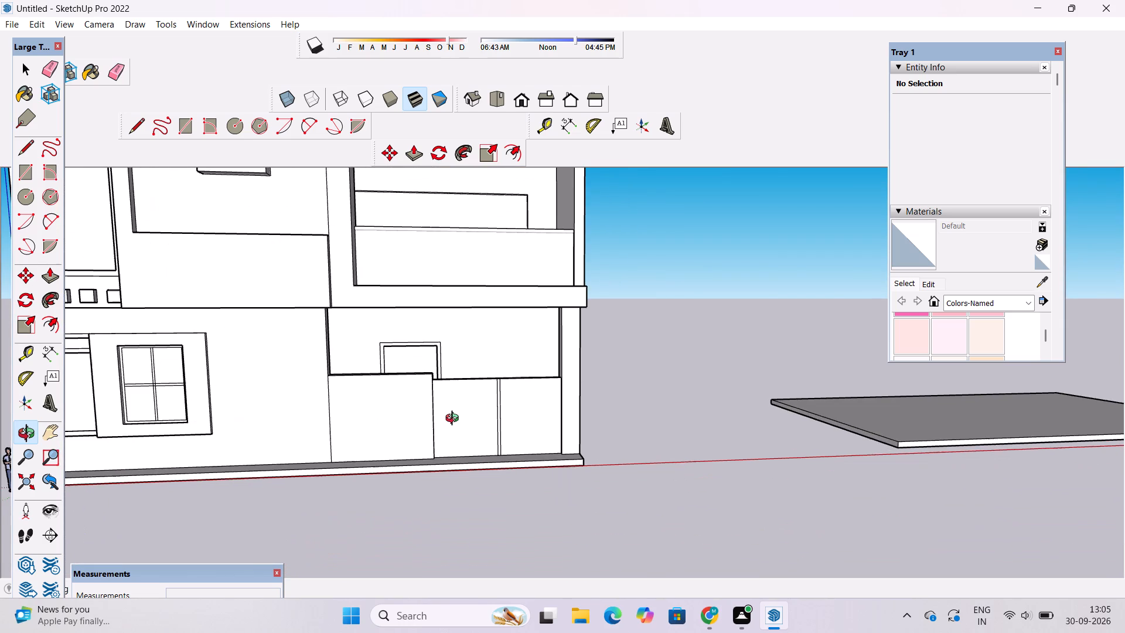
{"action": "left_click_drag", "start_coordinate": [458, 460], "coordinate": [441, 488]}
{"action": "scroll", "coordinate": [476, 409], "scroll_direction": "up", "scroll_amount": 9}
{"action": "left_click_drag", "start_coordinate": [497, 380], "coordinate": [463, 390], "text": "shift"}
{"action": "scroll", "coordinate": [447, 396], "scroll_direction": "up", "scroll_amount": 4}
{"action": "left_click_drag", "start_coordinate": [447, 396], "coordinate": [417, 408], "text": "shift"}
{"action": "left_click", "coordinate": [417, 408]}
{"action": "key", "text": "l"}
{"action": "scroll", "coordinate": [458, 370], "scroll_direction": "up", "scroll_amount": 2}
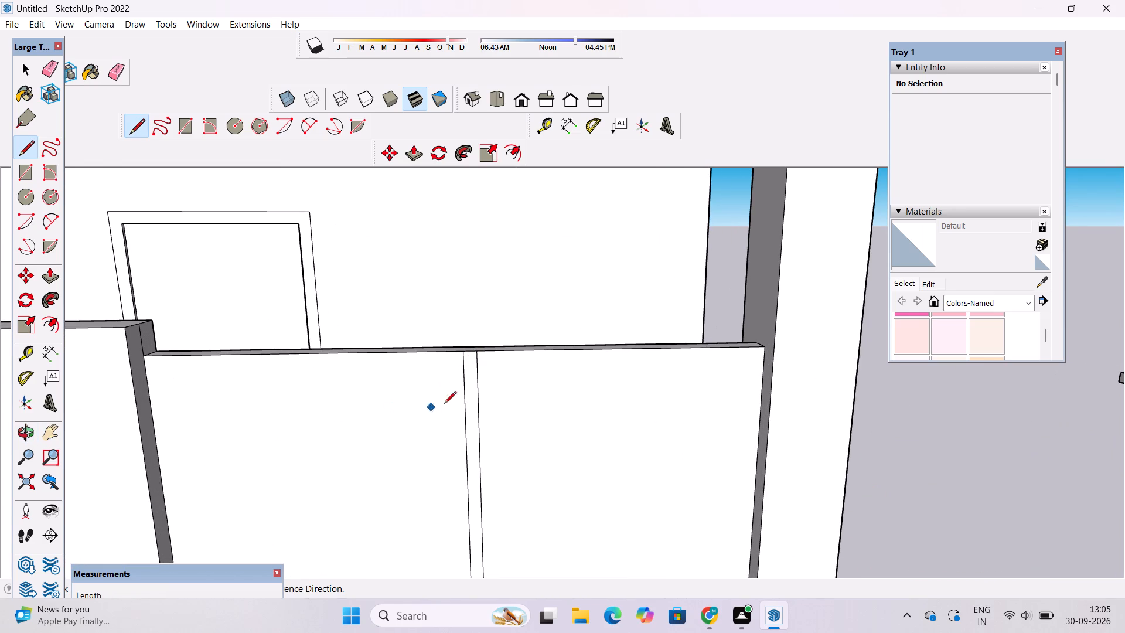
{"action": "left_click", "coordinate": [462, 362]}
{"action": "scroll", "coordinate": [164, 372], "scroll_direction": "up", "scroll_amount": 4}
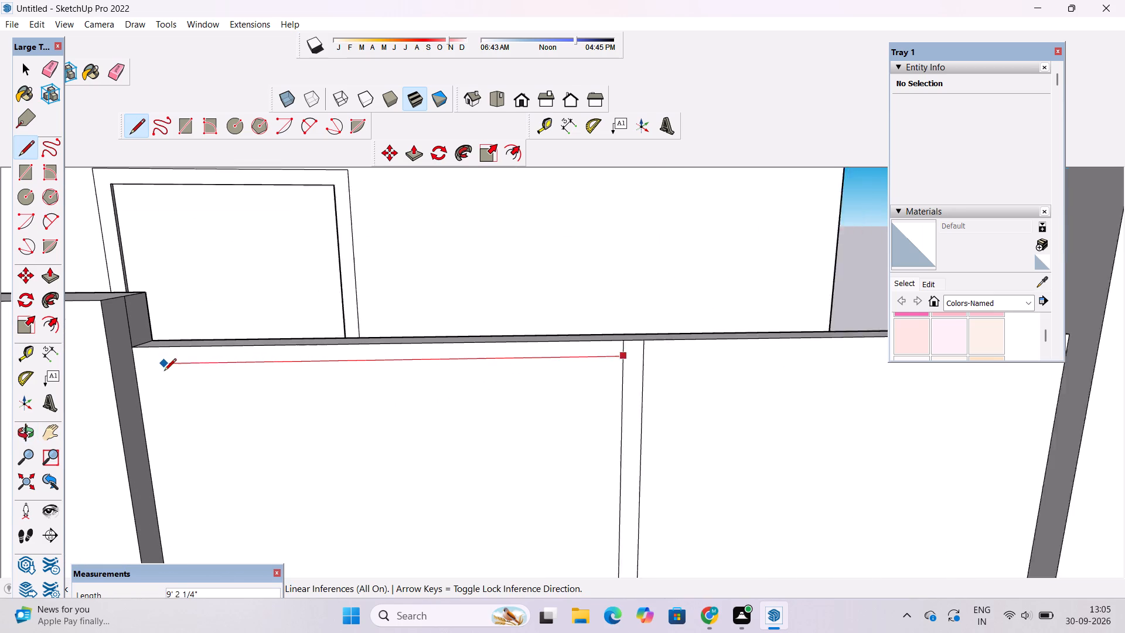
{"action": "scroll", "coordinate": [164, 372], "scroll_direction": "up", "scroll_amount": 2}
{"action": "left_click", "coordinate": [131, 362]}
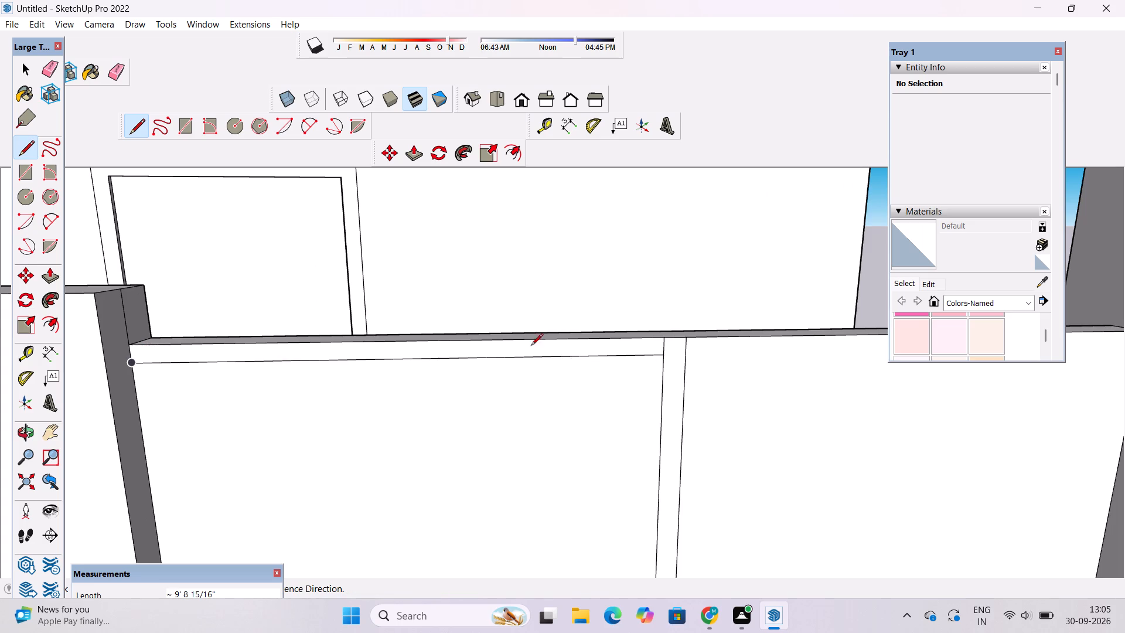
Draw a matching line about 9' 6" long below the top edge of the other gate panel, from the centre strip to the corner-pillar side.
{"action": "scroll", "coordinate": [438, 358], "scroll_direction": "down", "scroll_amount": 6}
{"action": "scroll", "coordinate": [527, 359], "scroll_direction": "up", "scroll_amount": 5}
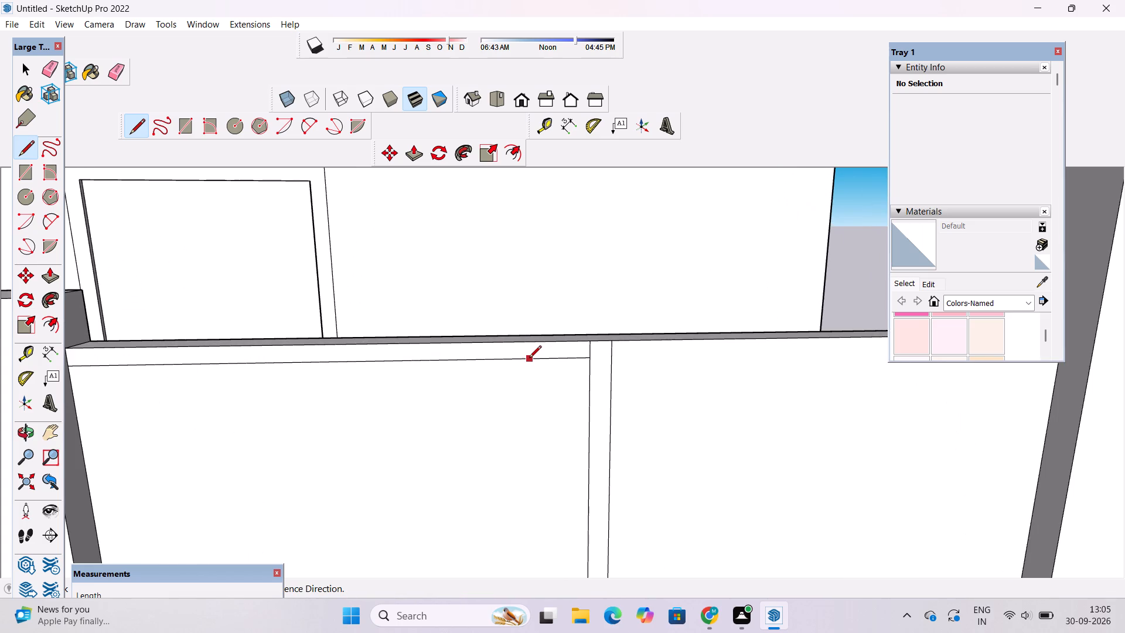
{"action": "scroll", "coordinate": [529, 359], "scroll_direction": "down", "scroll_amount": 4}
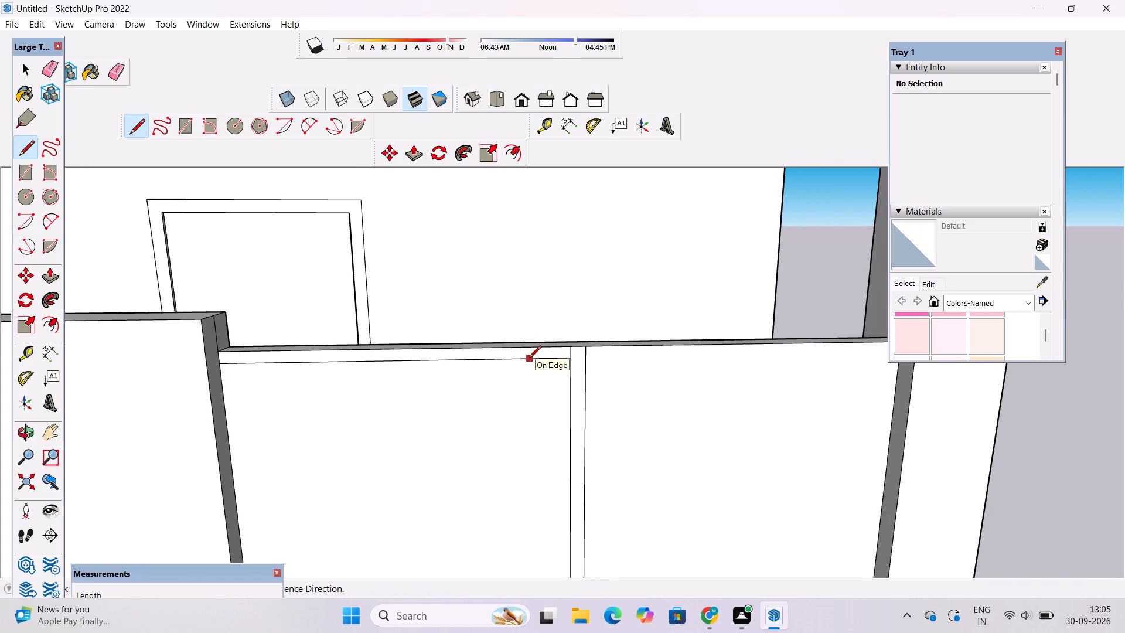
{"action": "scroll", "coordinate": [515, 361], "scroll_direction": "down", "scroll_amount": 5}
{"action": "scroll", "coordinate": [565, 367], "scroll_direction": "up", "scroll_amount": 9}
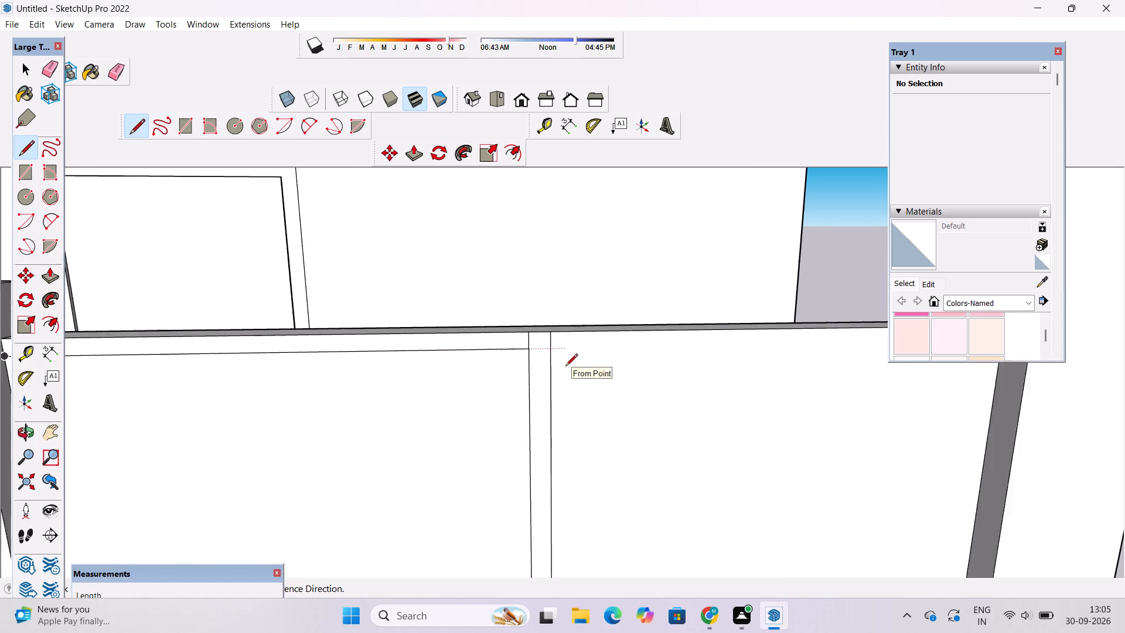
{"action": "left_click", "coordinate": [548, 349]}
{"action": "scroll", "coordinate": [548, 349], "scroll_direction": "down", "scroll_amount": 2}
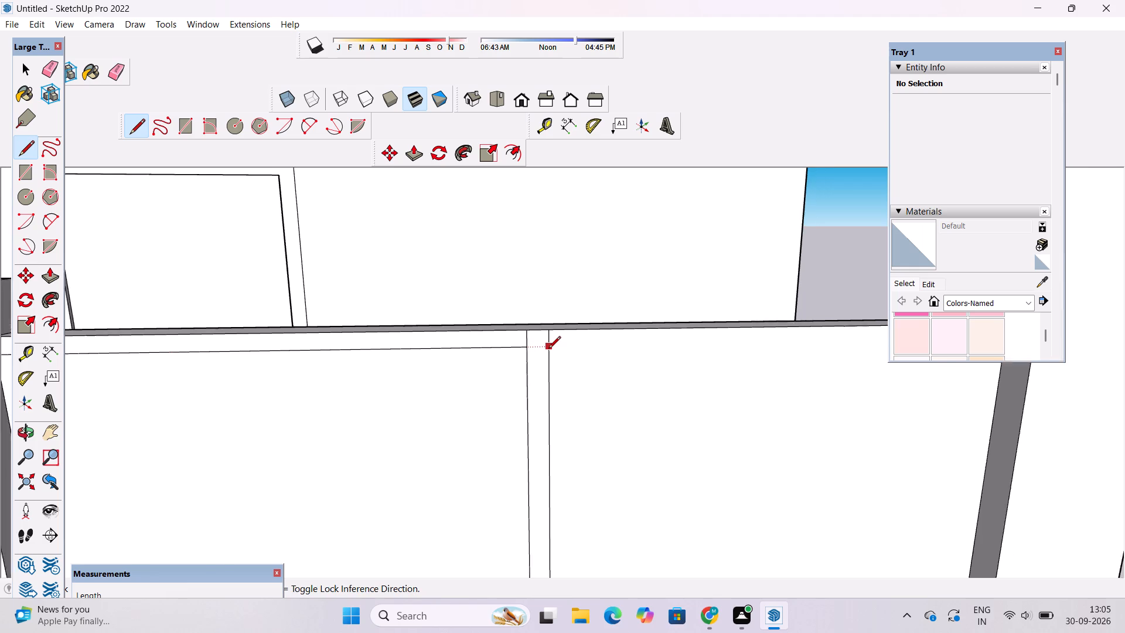
{"action": "scroll", "coordinate": [548, 349], "scroll_direction": "down", "scroll_amount": 3}
{"action": "scroll", "coordinate": [863, 346], "scroll_direction": "up", "scroll_amount": 4}
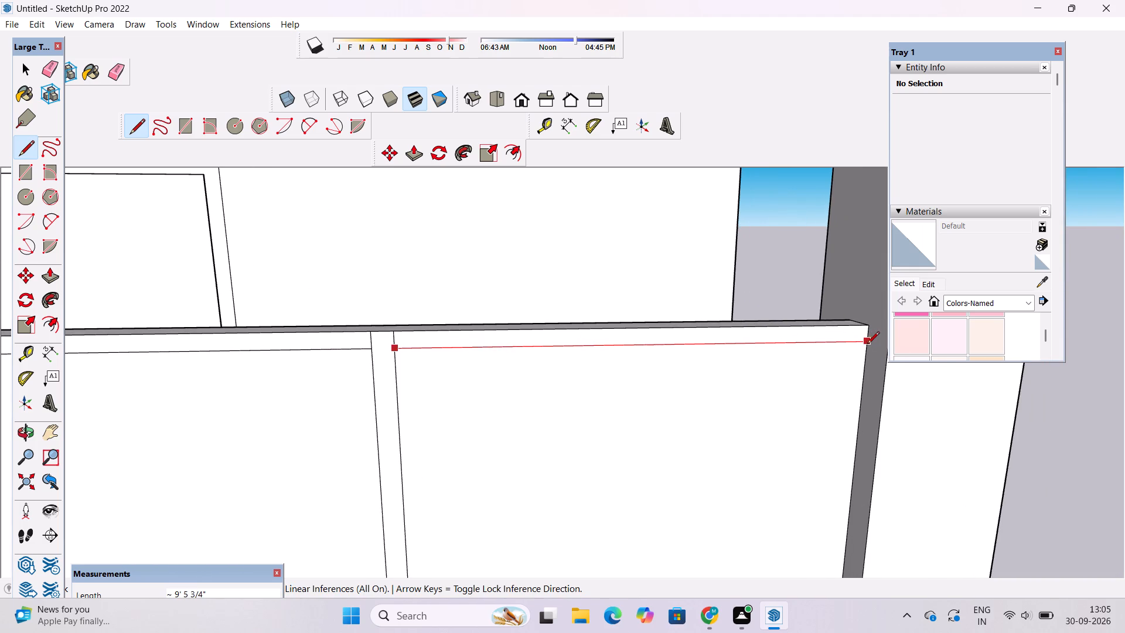
{"action": "left_click", "coordinate": [867, 345]}
Draw a horizontal line about 9' 9" long just above the bottom edge of the gate panel beside the low porch wall.
{"action": "scroll", "coordinate": [667, 320], "scroll_direction": "down", "scroll_amount": 15}
{"action": "scroll", "coordinate": [653, 395], "scroll_direction": "up", "scroll_amount": 4}
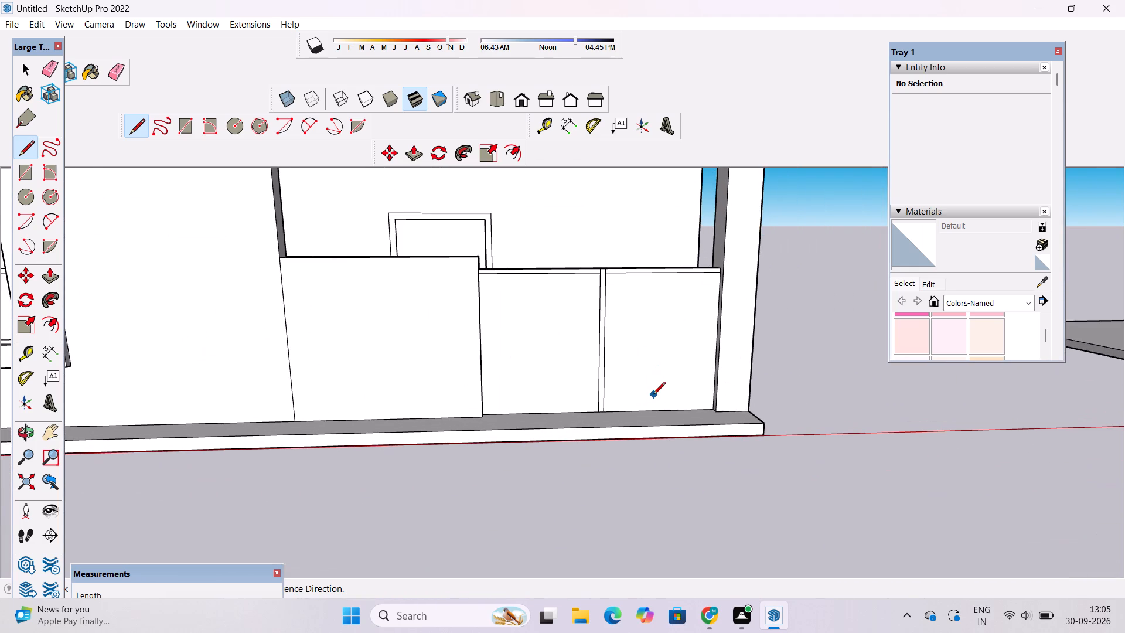
{"action": "scroll", "coordinate": [654, 387], "scroll_direction": "down", "scroll_amount": 4}
{"action": "scroll", "coordinate": [691, 329], "scroll_direction": "up", "scroll_amount": 4}
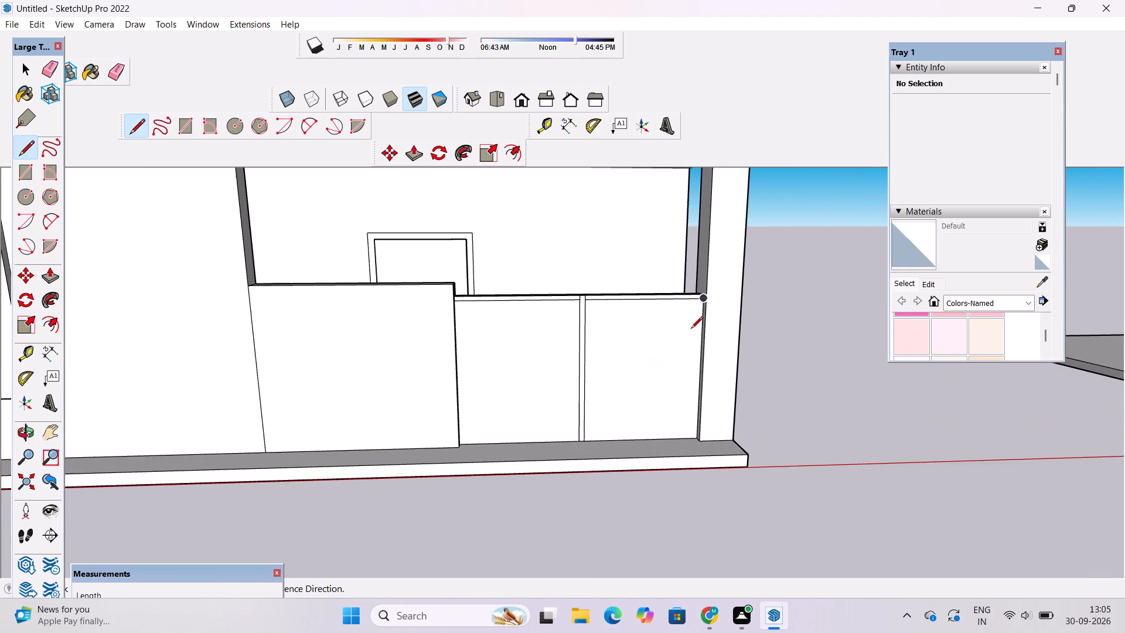
{"action": "scroll", "coordinate": [587, 303], "scroll_direction": "down", "scroll_amount": 5}
{"action": "scroll", "coordinate": [576, 401], "scroll_direction": "up", "scroll_amount": 8}
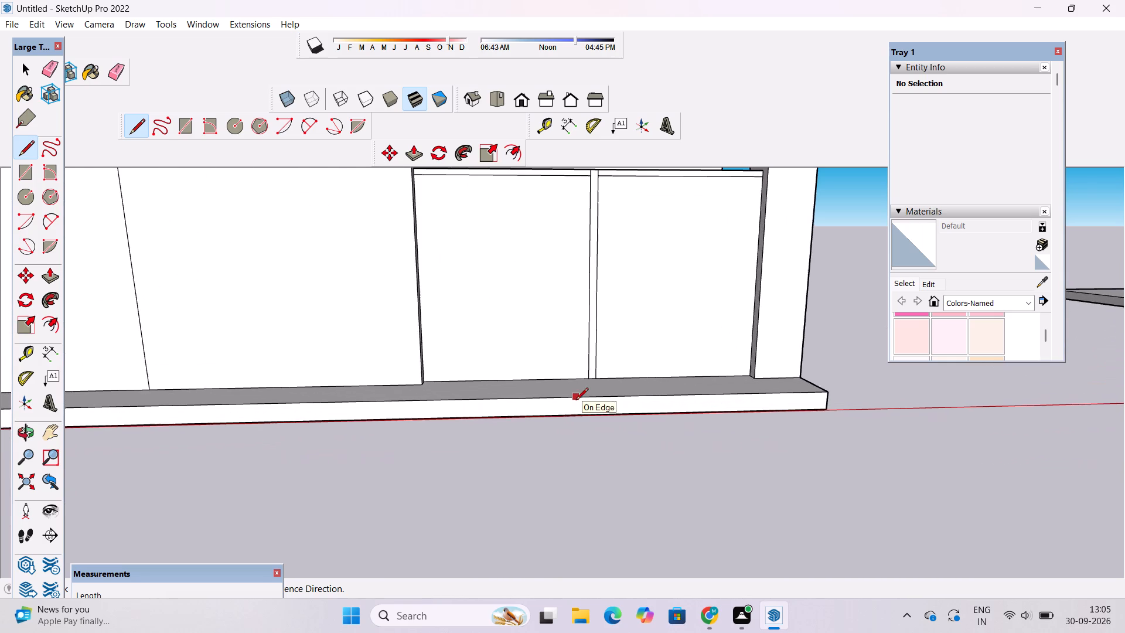
{"action": "scroll", "coordinate": [579, 399], "scroll_direction": "up", "scroll_amount": 8}
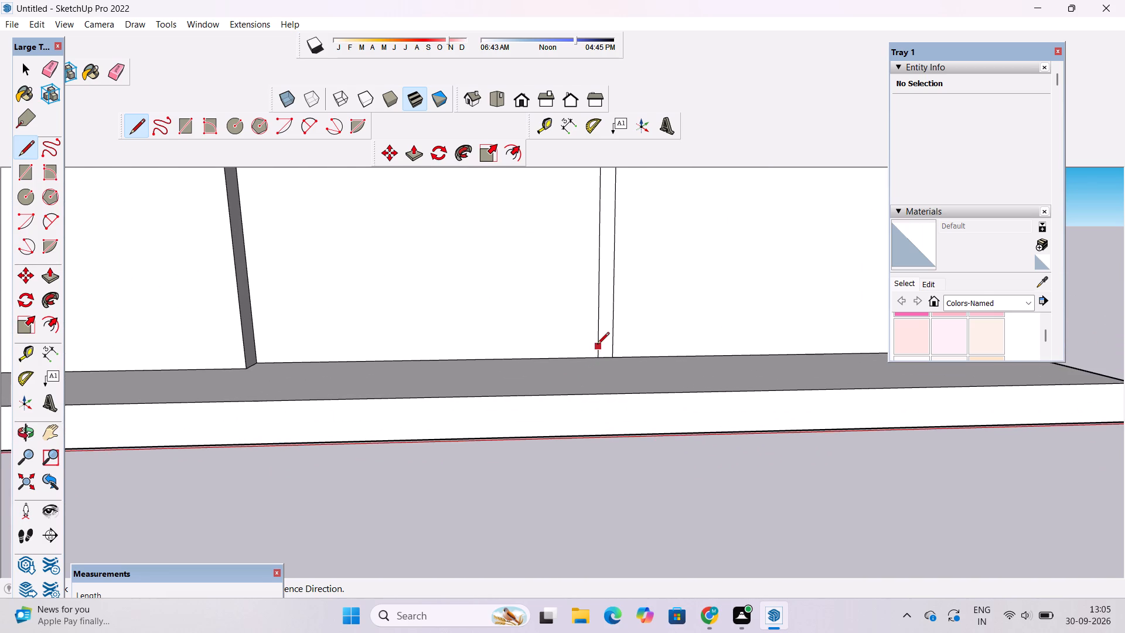
{"action": "left_click", "coordinate": [597, 345]}
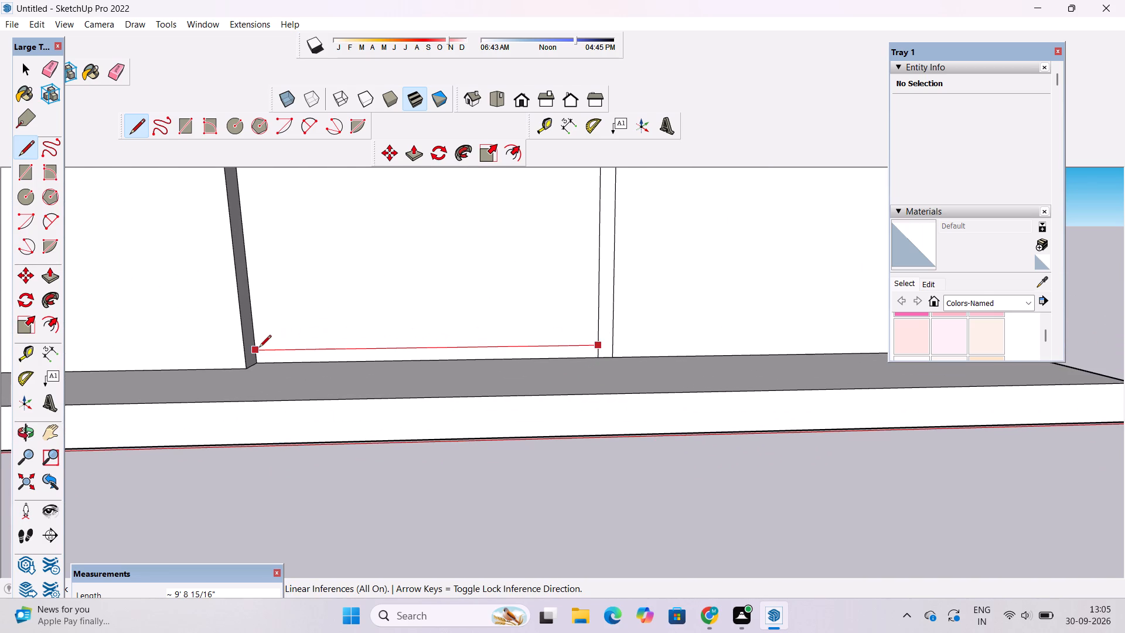
{"action": "left_click", "coordinate": [259, 348]}
Draw a horizontal line about 9' 6" long just above the bottom edge of the gate panel beside the corner pillar.
{"action": "scroll", "coordinate": [295, 347], "scroll_direction": "down", "scroll_amount": 9}
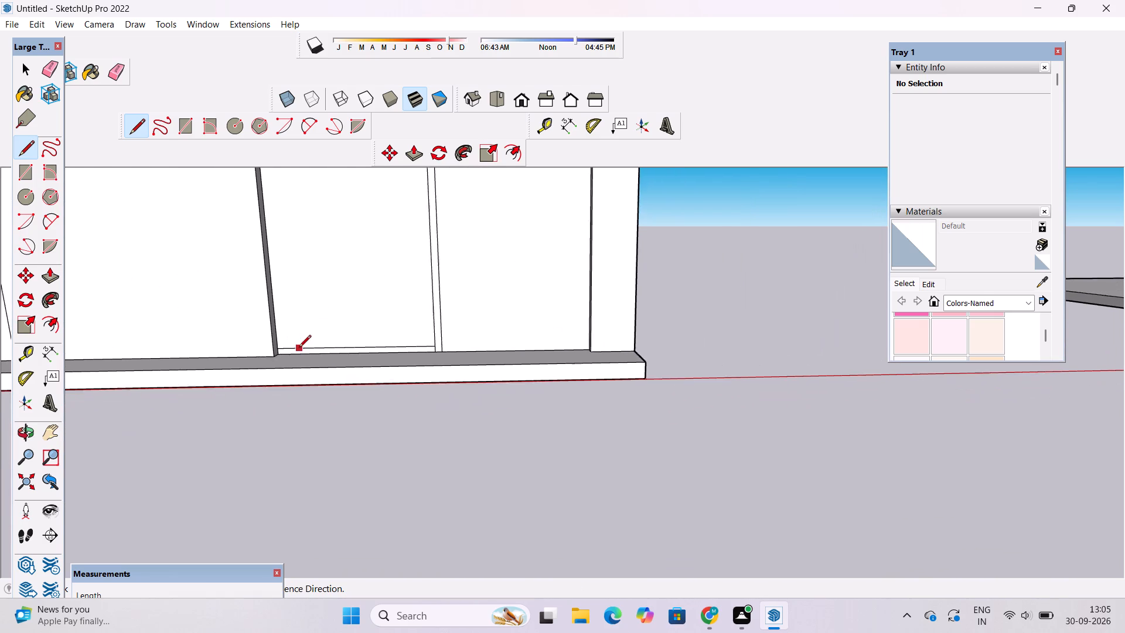
{"action": "scroll", "coordinate": [299, 348], "scroll_direction": "down", "scroll_amount": 5}
{"action": "scroll", "coordinate": [396, 340], "scroll_direction": "up", "scroll_amount": 14}
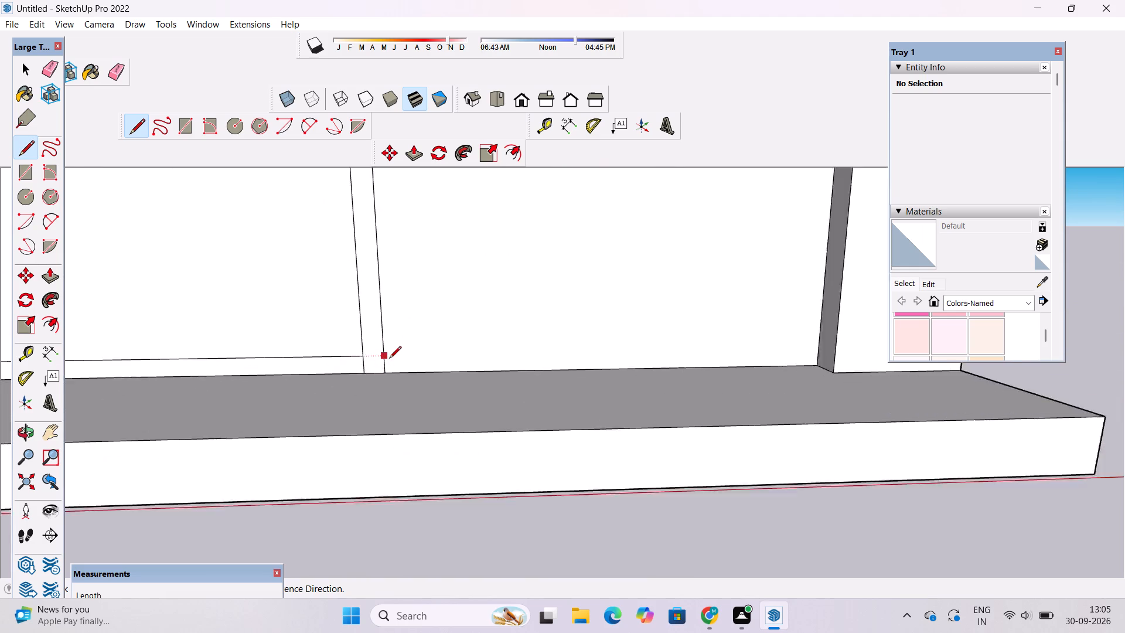
{"action": "scroll", "coordinate": [389, 359], "scroll_direction": "up", "scroll_amount": 7}
{"action": "left_click", "coordinate": [378, 354]}
{"action": "scroll", "coordinate": [399, 352], "scroll_direction": "down", "scroll_amount": 3}
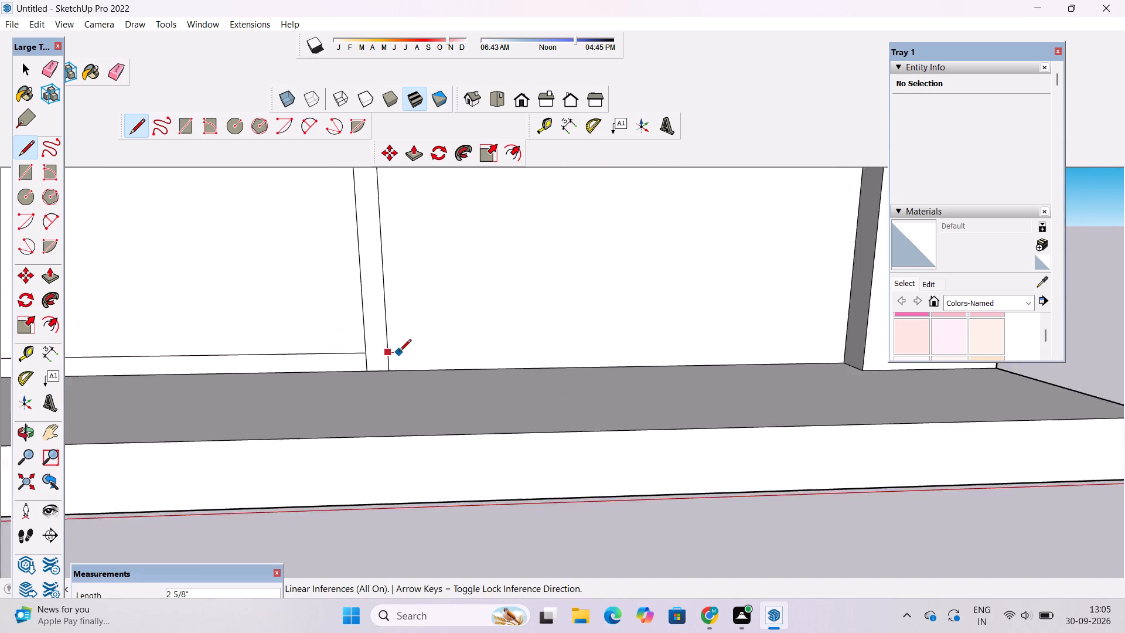
{"action": "scroll", "coordinate": [399, 352], "scroll_direction": "down", "scroll_amount": 9}
{"action": "scroll", "coordinate": [612, 348], "scroll_direction": "up", "scroll_amount": 5}
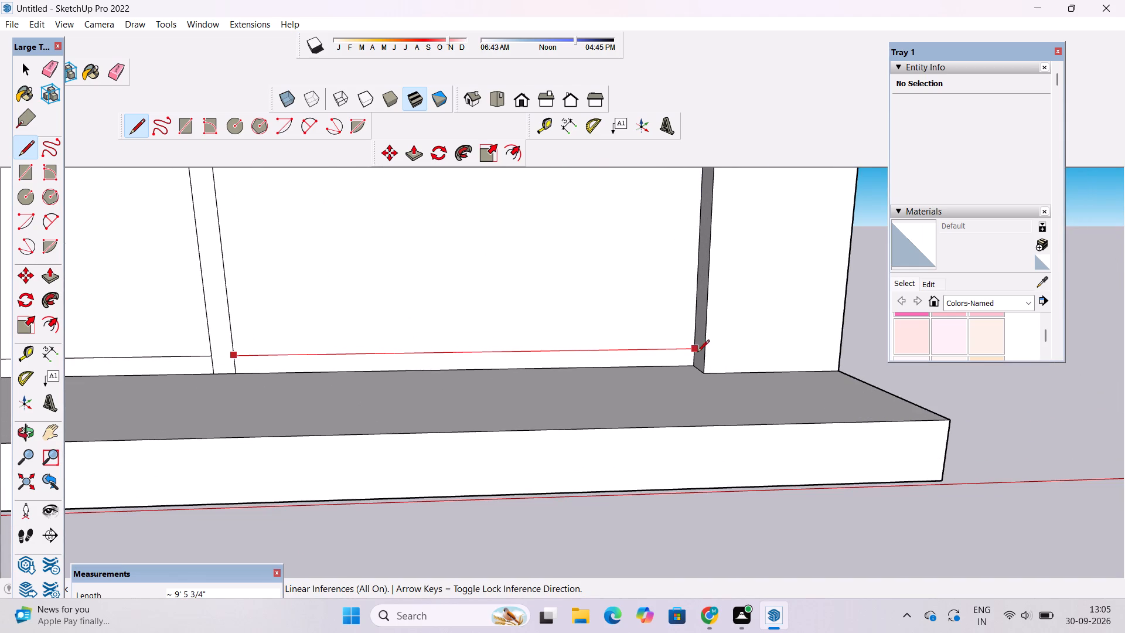
{"action": "left_click", "coordinate": [694, 351]}
Examine the gate's outlined borders and the surrounding ground-floor porch from the front.
{"action": "scroll", "coordinate": [625, 430], "scroll_direction": "down", "scroll_amount": 16}
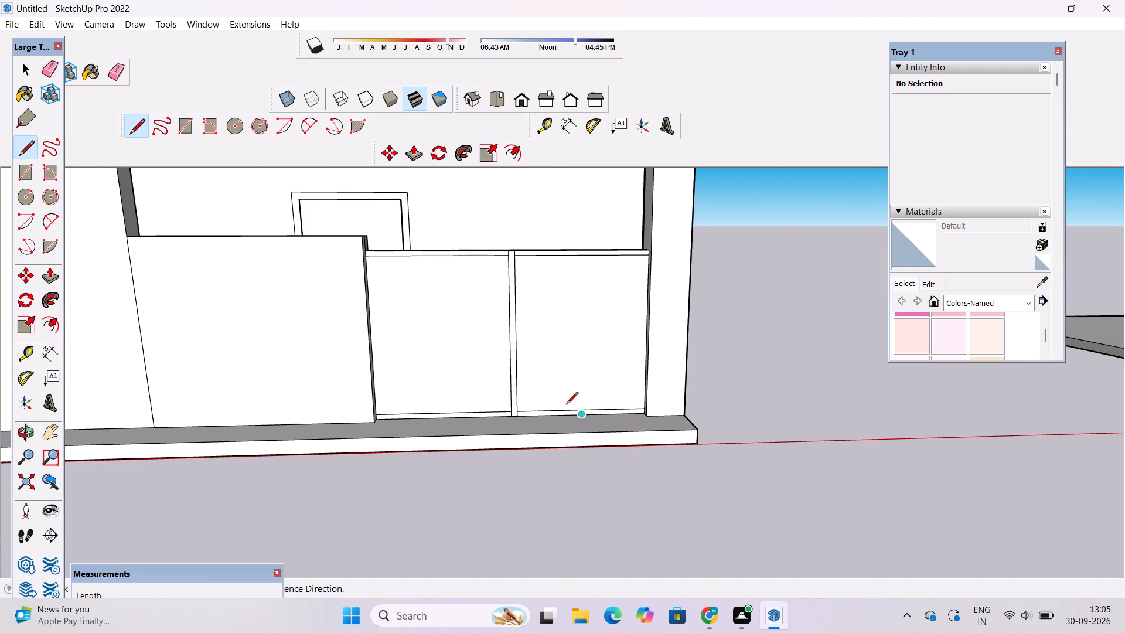
{"action": "scroll", "coordinate": [536, 311], "scroll_direction": "up", "scroll_amount": 5}
{"action": "key", "text": "space"}
{"action": "key", "text": "o"}
{"action": "scroll", "coordinate": [513, 324], "scroll_direction": "down", "scroll_amount": 4}
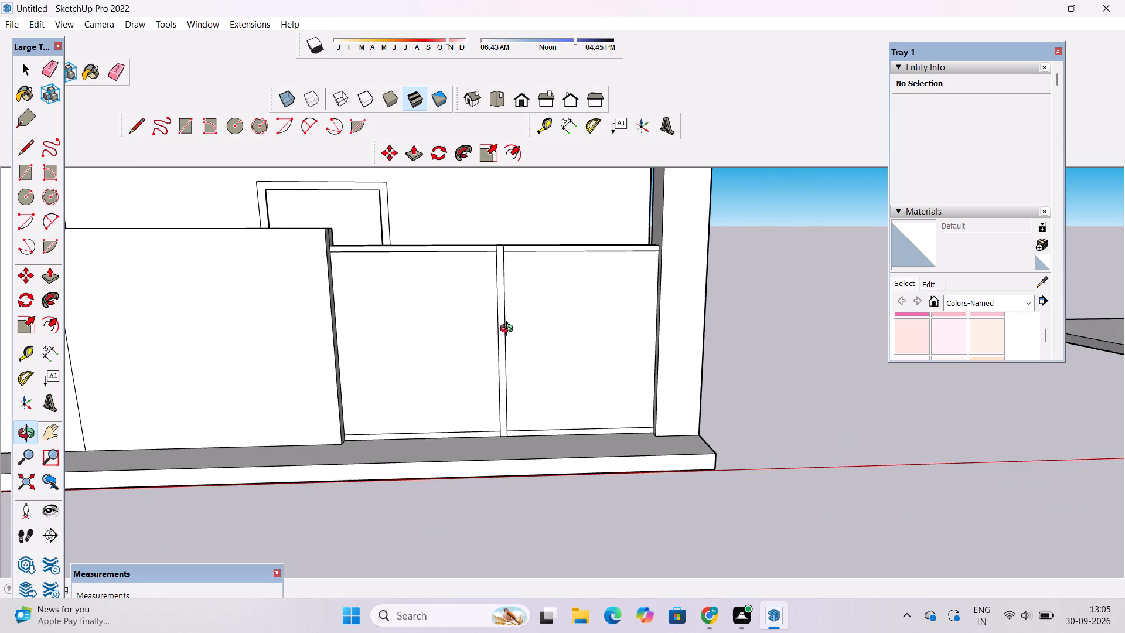
{"action": "scroll", "coordinate": [509, 330], "scroll_direction": "down", "scroll_amount": 1}
{"action": "left_click_drag", "start_coordinate": [526, 384], "coordinate": [520, 335]}
{"action": "scroll", "coordinate": [520, 335], "scroll_direction": "down", "scroll_amount": 2}
{"action": "left_click_drag", "start_coordinate": [513, 332], "coordinate": [597, 412], "text": "shift"}
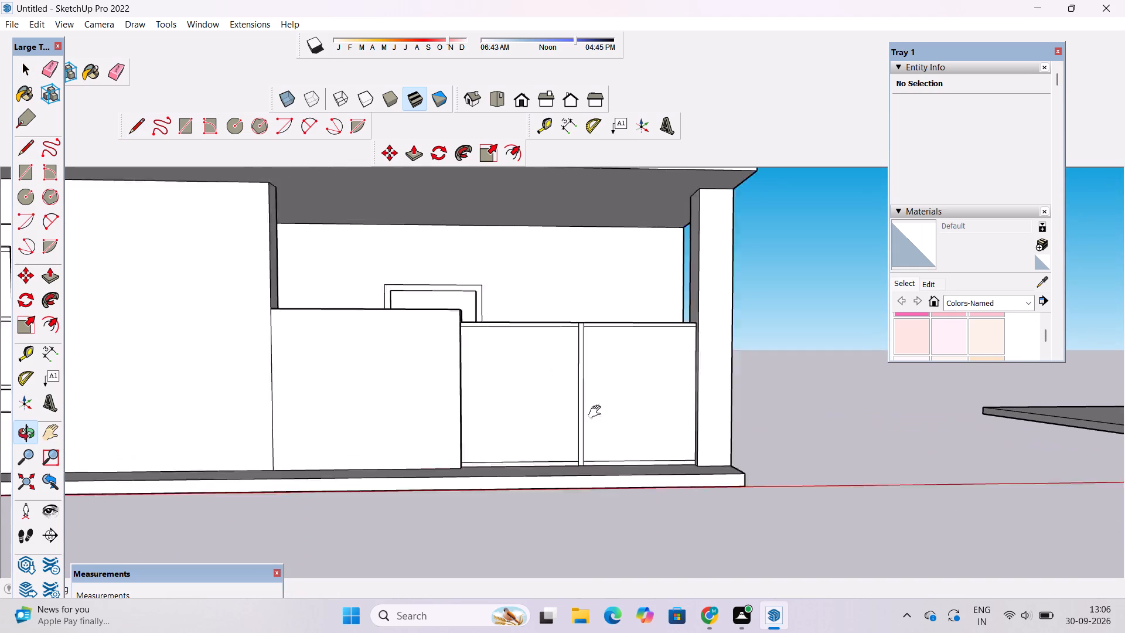
{"action": "left_click_drag", "start_coordinate": [597, 412], "coordinate": [601, 418], "text": "shift"}
{"action": "scroll", "coordinate": [544, 393], "scroll_direction": "down", "scroll_amount": 4}
{"action": "left_click_drag", "start_coordinate": [544, 410], "coordinate": [549, 454]}
Push/Pull the front face of the low porch wall beside the gate inward by 5", recessing it from the adjoining house wall.
{"action": "scroll", "coordinate": [410, 404], "scroll_direction": "up", "scroll_amount": 8}
{"action": "left_click_drag", "start_coordinate": [441, 403], "coordinate": [404, 422]}
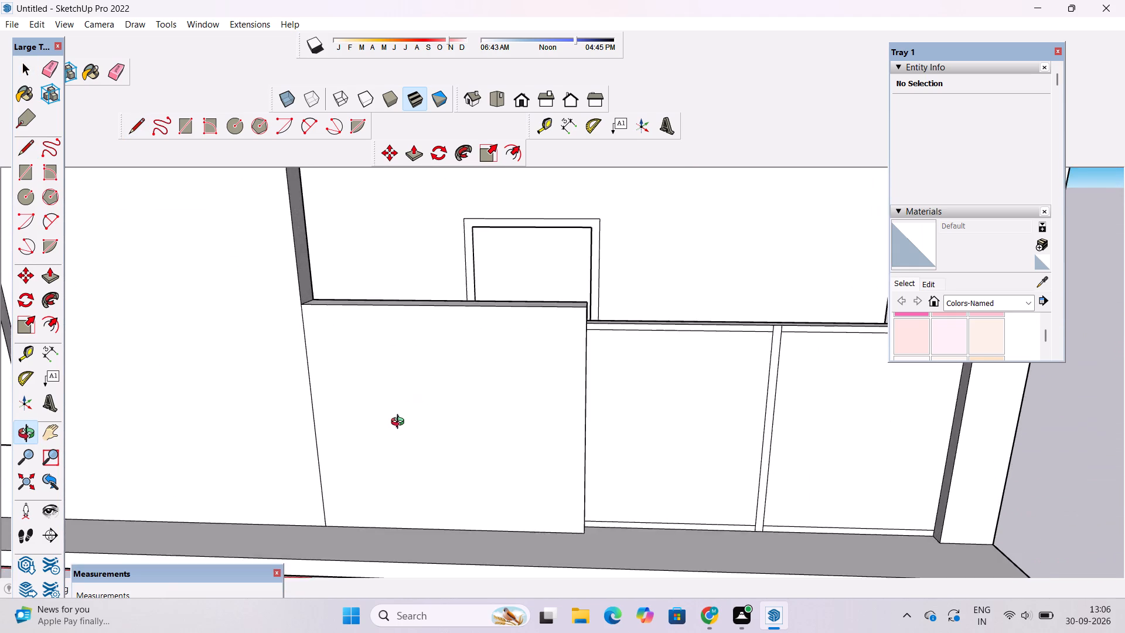
{"action": "left_click_drag", "start_coordinate": [403, 423], "coordinate": [456, 448]}
{"action": "left_click", "coordinate": [455, 452]}
{"action": "scroll", "coordinate": [419, 438], "scroll_direction": "up", "scroll_amount": 3}
{"action": "left_click_drag", "start_coordinate": [427, 432], "coordinate": [444, 432], "text": "shift"}
{"action": "left_click_drag", "start_coordinate": [445, 436], "coordinate": [427, 450]}
{"action": "key", "text": "space"}
{"action": "left_click", "coordinate": [418, 431]}
{"action": "key", "text": "p"}
{"action": "left_click", "coordinate": [418, 431]}
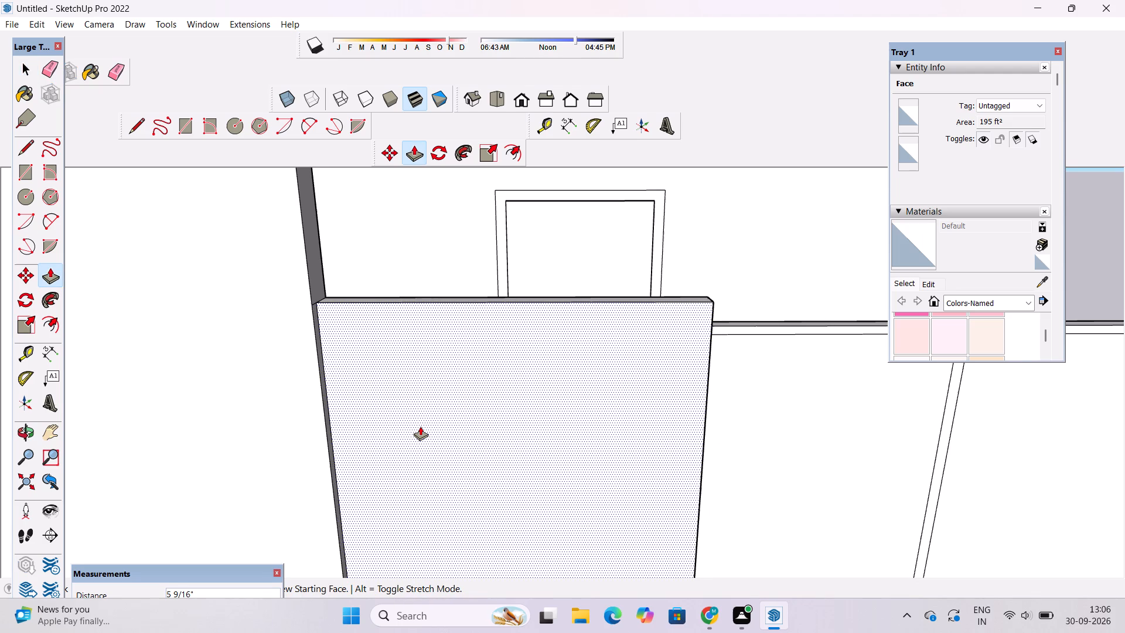
{"action": "scroll", "coordinate": [420, 426], "scroll_direction": "up", "scroll_amount": 1}
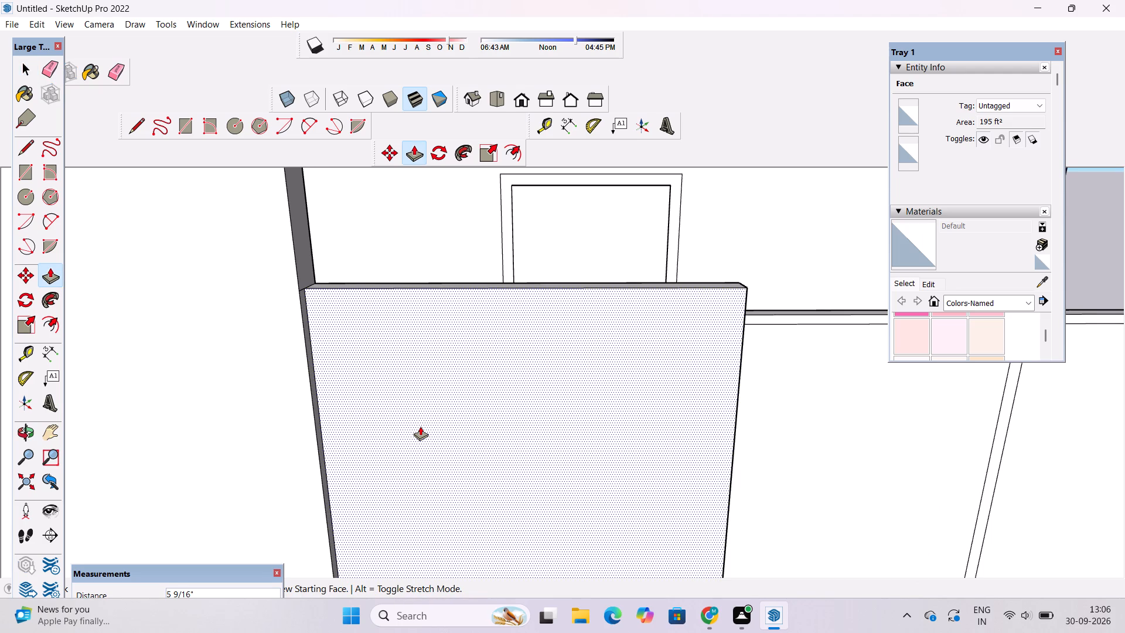
{"action": "type", "text": "5\""}
{"action": "key", "text": "Return"}
Erase the stray edge on the house wall's side face at the top corner of the recessed porch wall.
{"action": "key", "text": "e"}
{"action": "scroll", "coordinate": [299, 260], "scroll_direction": "up", "scroll_amount": 7}
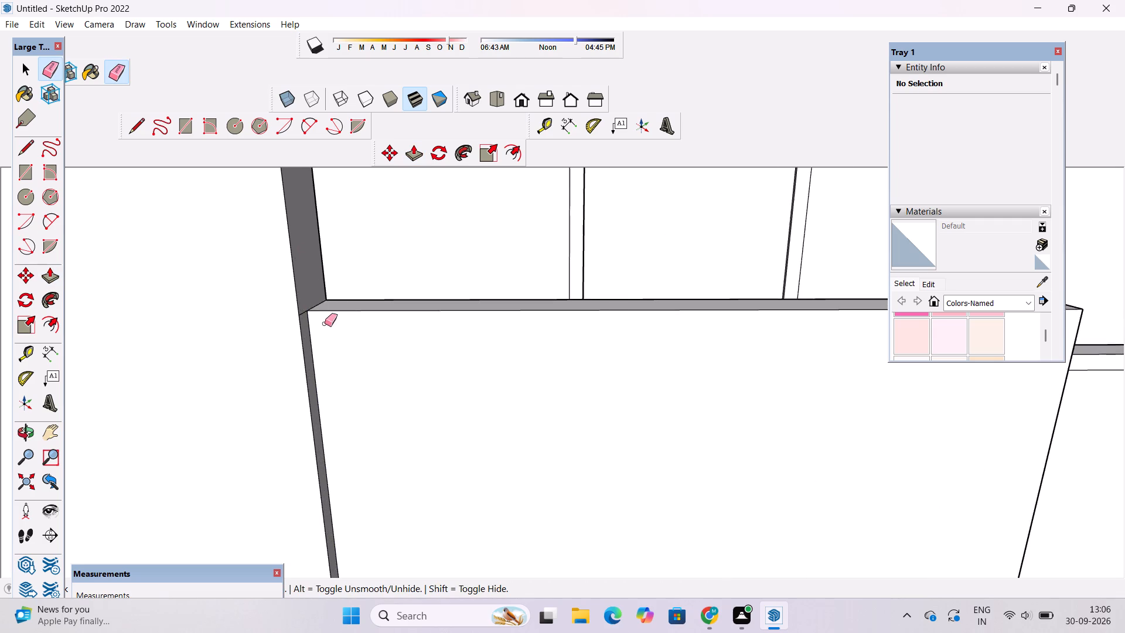
{"action": "scroll", "coordinate": [325, 324], "scroll_direction": "up", "scroll_amount": 9}
{"action": "left_click_drag", "start_coordinate": [274, 277], "coordinate": [260, 316]}
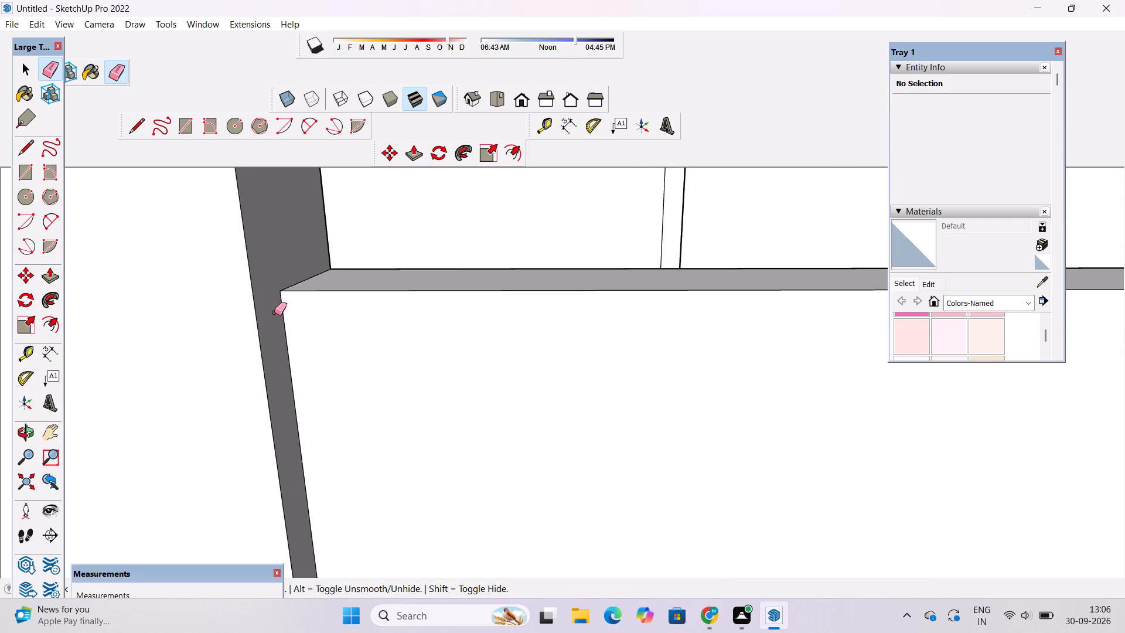
{"action": "scroll", "coordinate": [274, 312], "scroll_direction": "down", "scroll_amount": 4}
Examine the recessed porch wall, the gate and the windowed wall along the ground-floor front facade.
{"action": "key", "text": "o"}
{"action": "scroll", "coordinate": [274, 312], "scroll_direction": "down", "scroll_amount": 20}
{"action": "scroll", "coordinate": [274, 312], "scroll_direction": "down", "scroll_amount": 3}
{"action": "scroll", "coordinate": [320, 417], "scroll_direction": "up", "scroll_amount": 6}
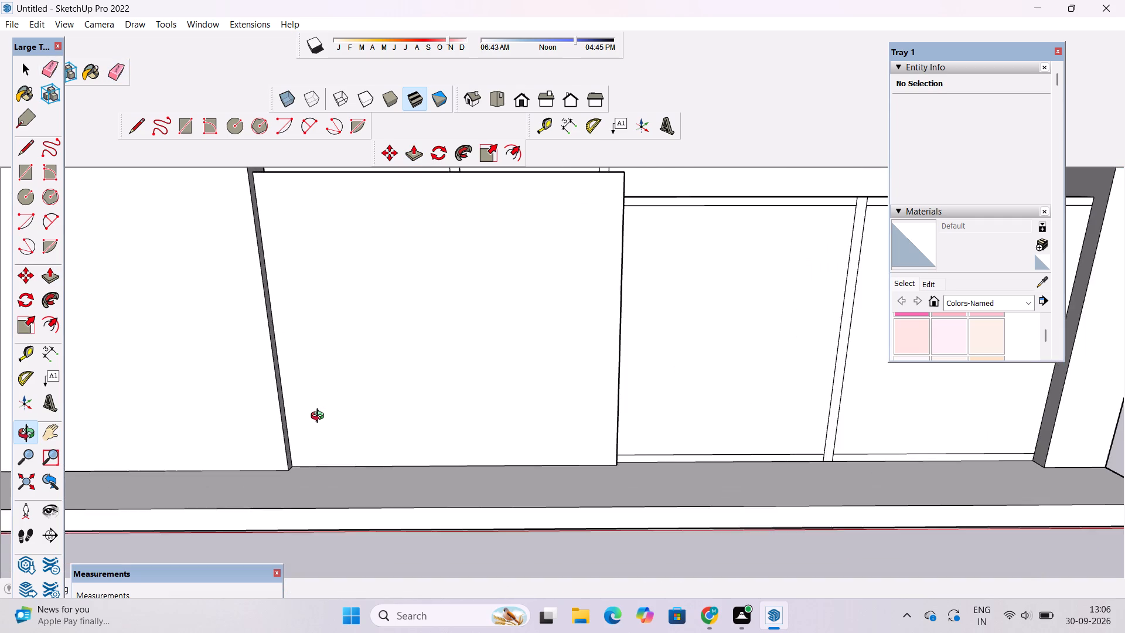
{"action": "scroll", "coordinate": [308, 444], "scroll_direction": "up", "scroll_amount": 5}
{"action": "scroll", "coordinate": [322, 438], "scroll_direction": "down", "scroll_amount": 11}
{"action": "left_click_drag", "start_coordinate": [331, 441], "coordinate": [353, 401]}
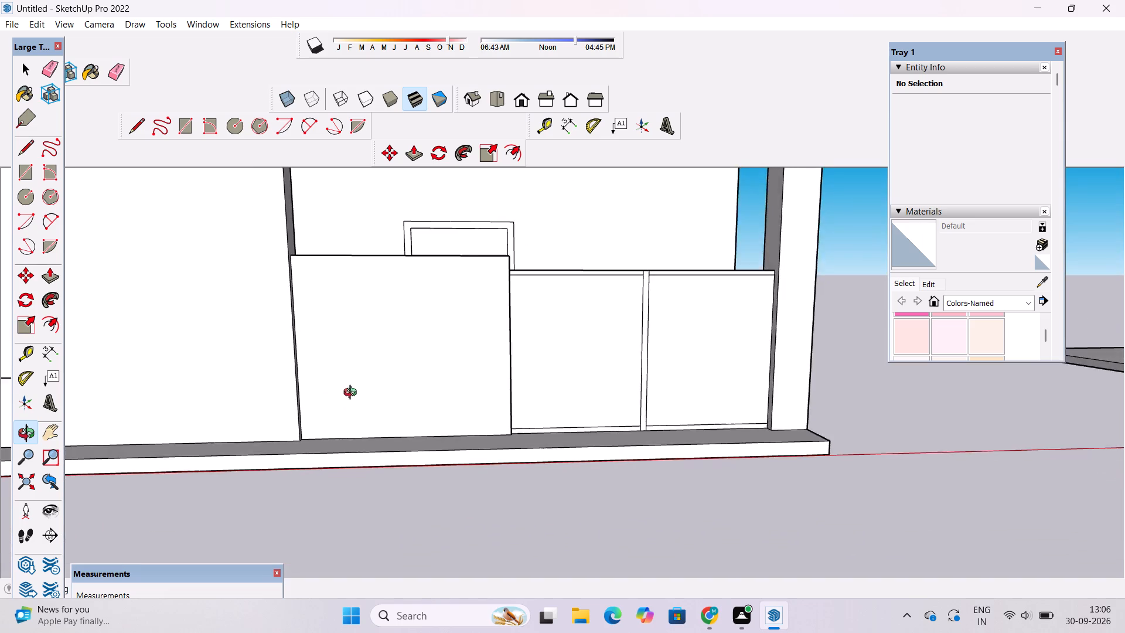
{"action": "scroll", "coordinate": [352, 390], "scroll_direction": "down", "scroll_amount": 7}
{"action": "left_click_drag", "start_coordinate": [352, 348], "coordinate": [500, 295], "text": "shift"}
{"action": "left_click_drag", "start_coordinate": [486, 325], "coordinate": [485, 299]}
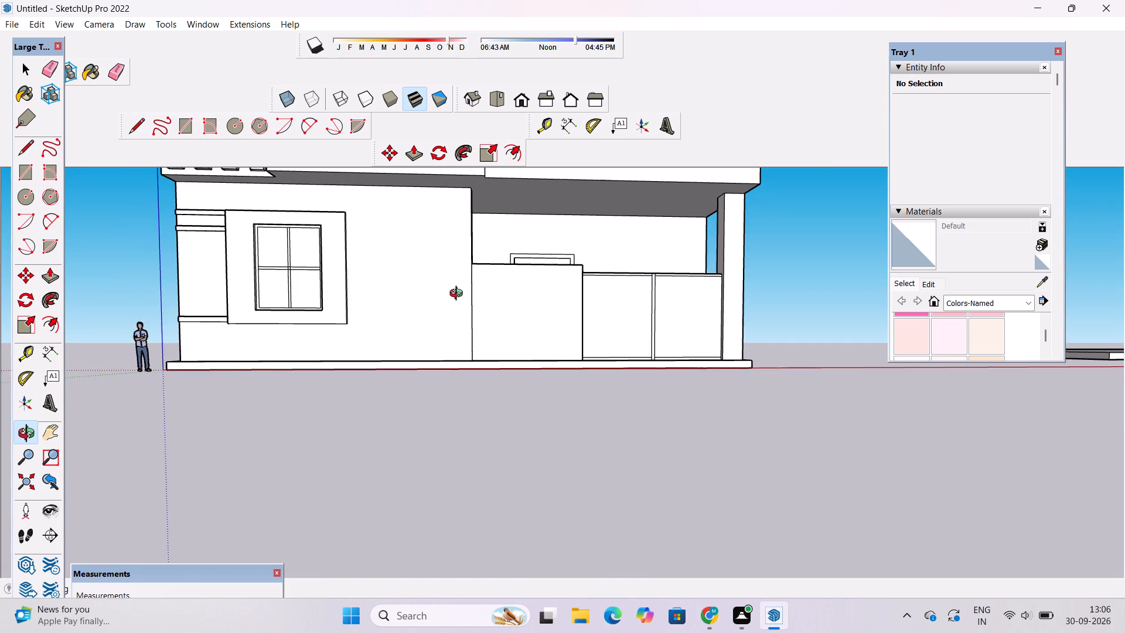
{"action": "scroll", "coordinate": [456, 296], "scroll_direction": "down", "scroll_amount": 3}
{"action": "left_click_drag", "start_coordinate": [449, 304], "coordinate": [449, 336], "text": "shift"}
{"action": "scroll", "coordinate": [409, 314], "scroll_direction": "up", "scroll_amount": 5}
{"action": "left_click_drag", "start_coordinate": [417, 314], "coordinate": [411, 336]}
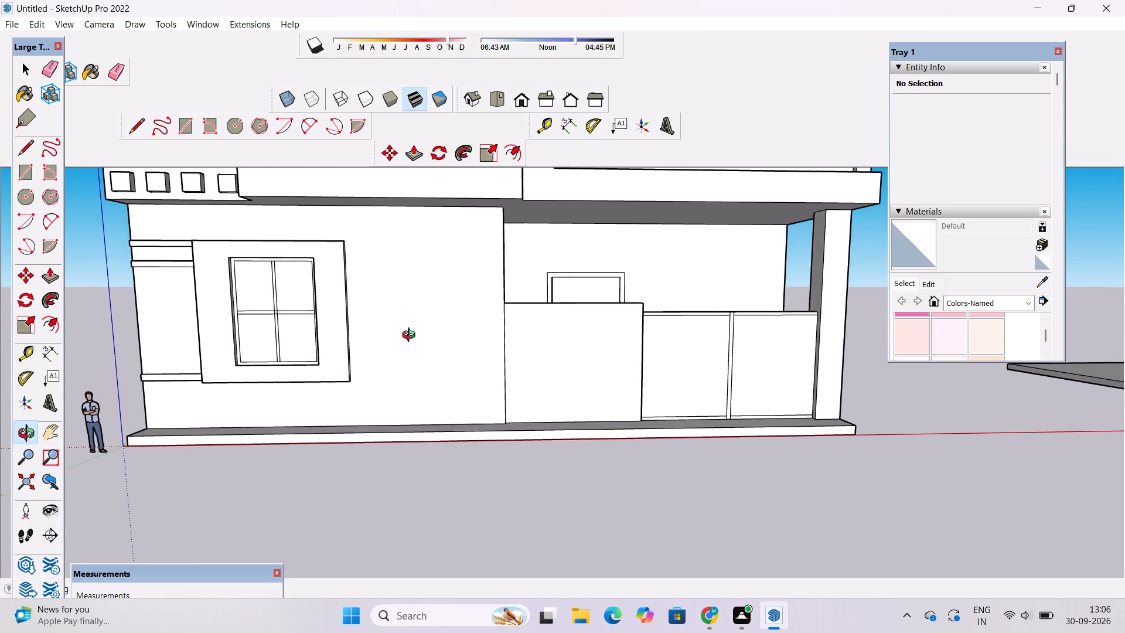
{"action": "scroll", "coordinate": [410, 333], "scroll_direction": "up", "scroll_amount": 5}
{"action": "left_click_drag", "start_coordinate": [408, 332], "coordinate": [409, 309]}
{"action": "scroll", "coordinate": [407, 299], "scroll_direction": "up", "scroll_amount": 3}
{"action": "left_click_drag", "start_coordinate": [409, 297], "coordinate": [367, 343], "text": "shift"}
{"action": "scroll", "coordinate": [359, 317], "scroll_direction": "down", "scroll_amount": 2}
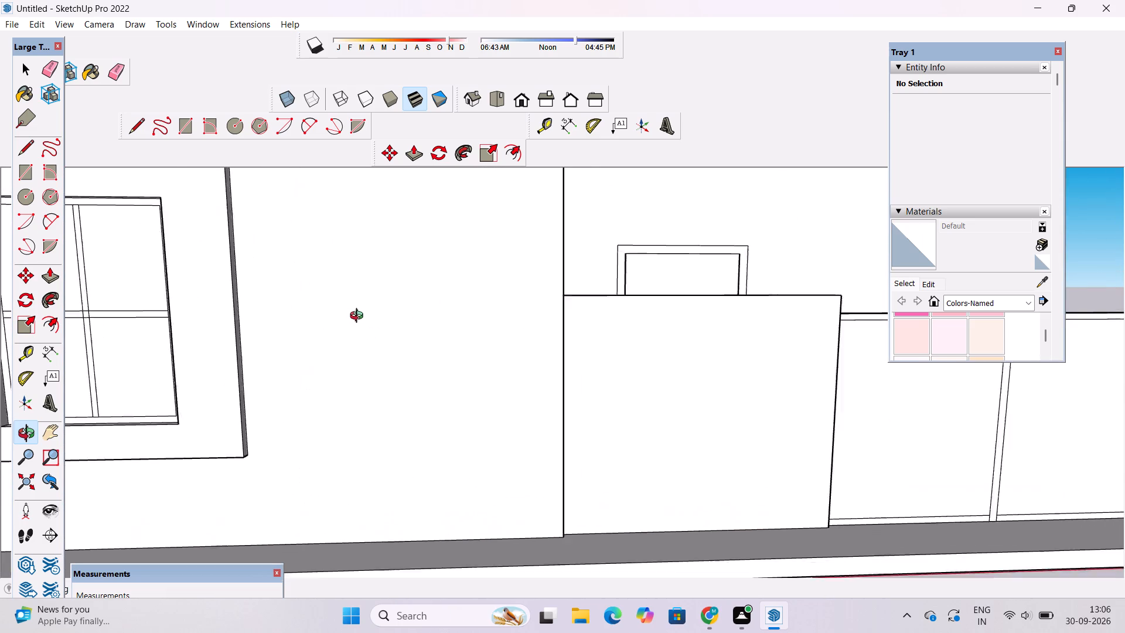
Draw a rectangle 15' tall and about 11' 5" wide on the ground-floor wall between the window and the low porch wall.
{"action": "scroll", "coordinate": [359, 317], "scroll_direction": "down", "scroll_amount": 3}
{"action": "left_click_drag", "start_coordinate": [374, 330], "coordinate": [375, 321]}
{"action": "left_click_drag", "start_coordinate": [377, 324], "coordinate": [389, 297], "text": "shift"}
{"action": "scroll", "coordinate": [387, 297], "scroll_direction": "down", "scroll_amount": 4}
{"action": "left_click_drag", "start_coordinate": [388, 321], "coordinate": [389, 365], "text": "shift"}
{"action": "key", "text": "r"}
{"action": "scroll", "coordinate": [373, 420], "scroll_direction": "down", "scroll_amount": 1}
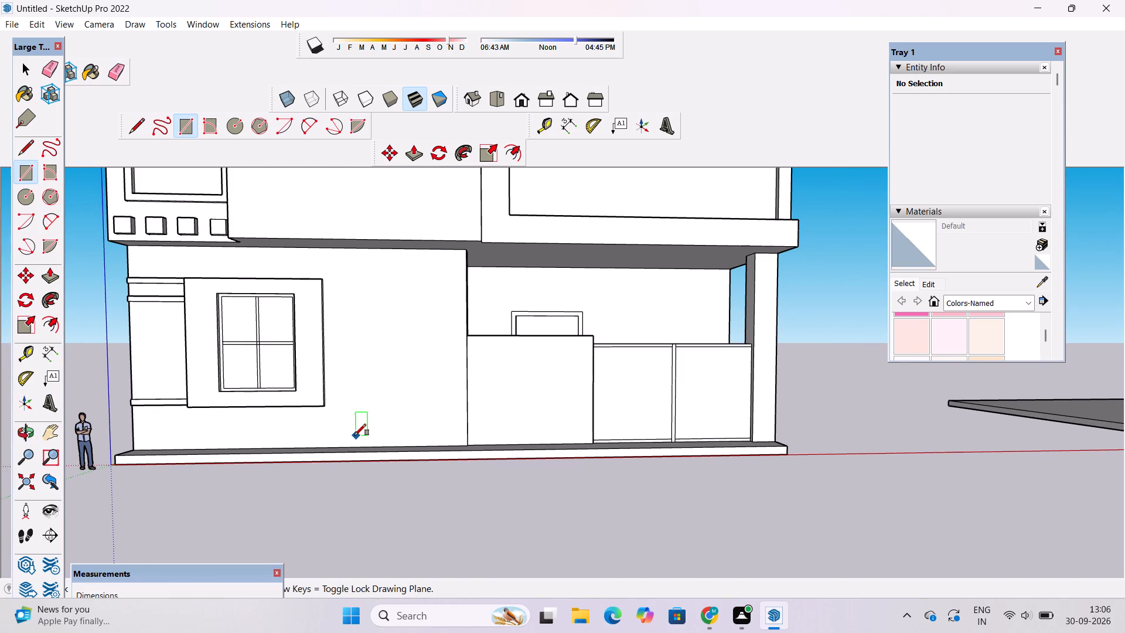
{"action": "left_click", "coordinate": [353, 436]}
{"action": "scroll", "coordinate": [429, 326], "scroll_direction": "up", "scroll_amount": 2}
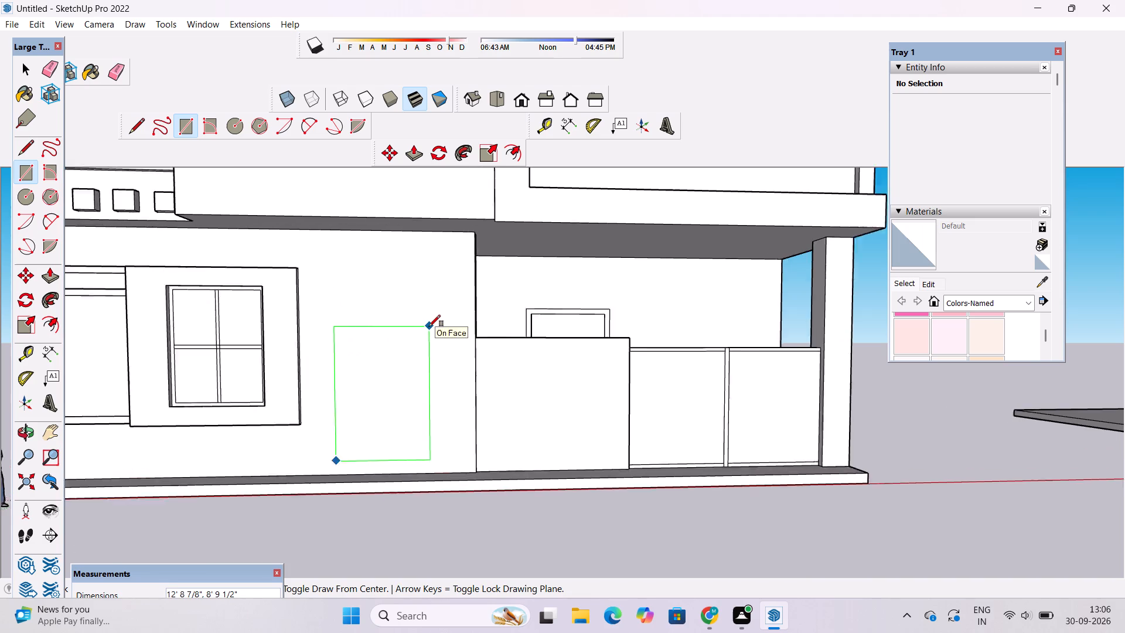
{"action": "scroll", "coordinate": [429, 326], "scroll_direction": "up", "scroll_amount": 1}
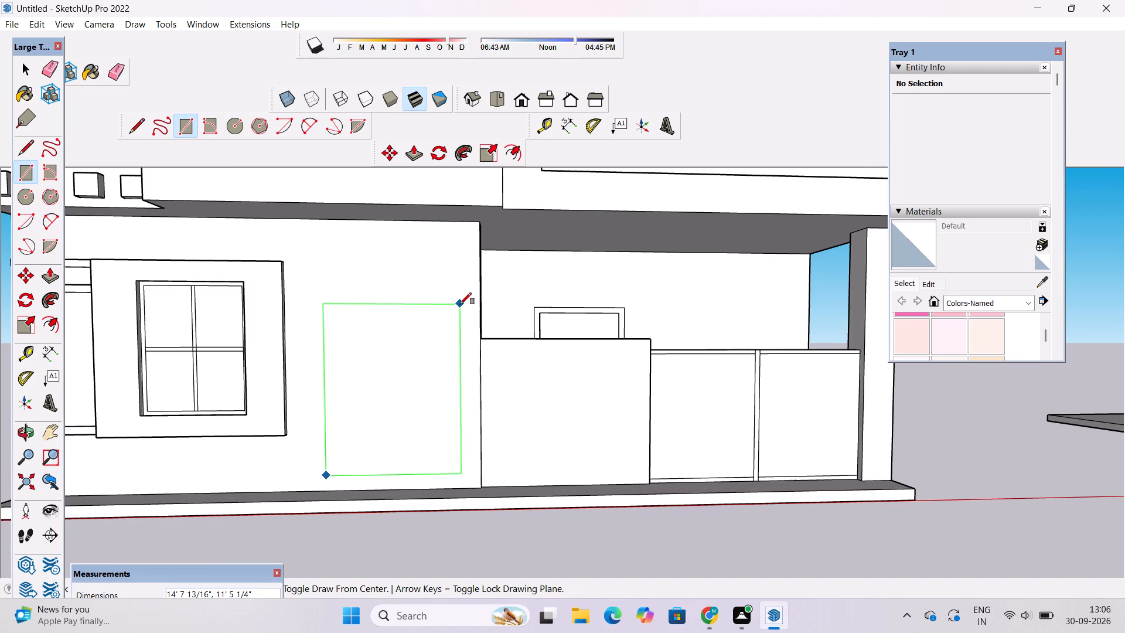
{"action": "type", "text": "15'"}
{"action": "key", "text": "Return"}
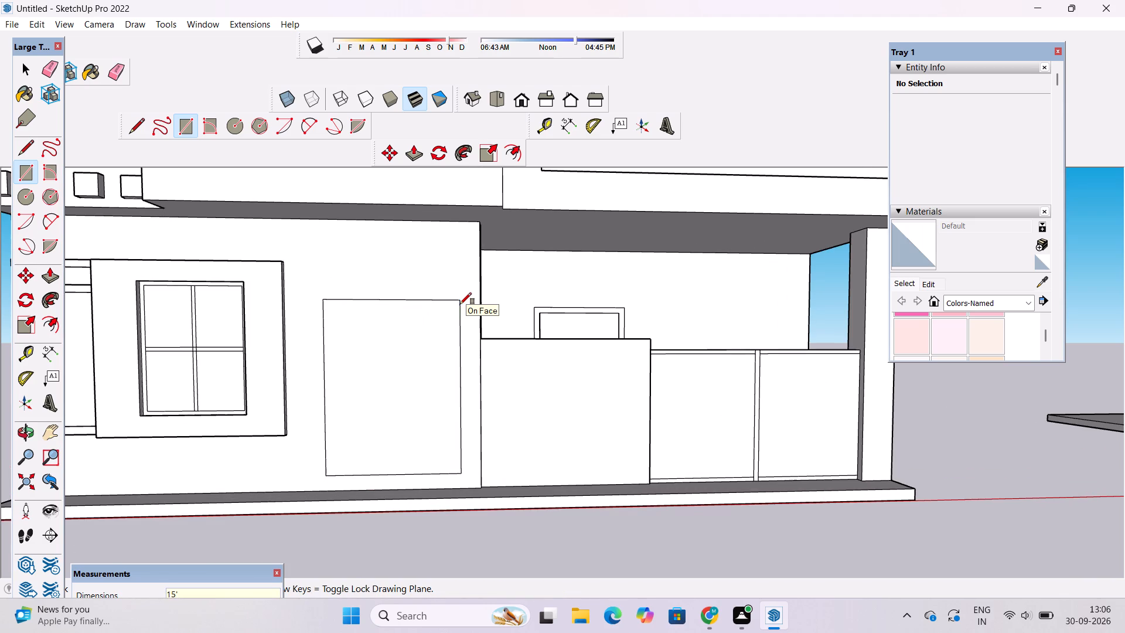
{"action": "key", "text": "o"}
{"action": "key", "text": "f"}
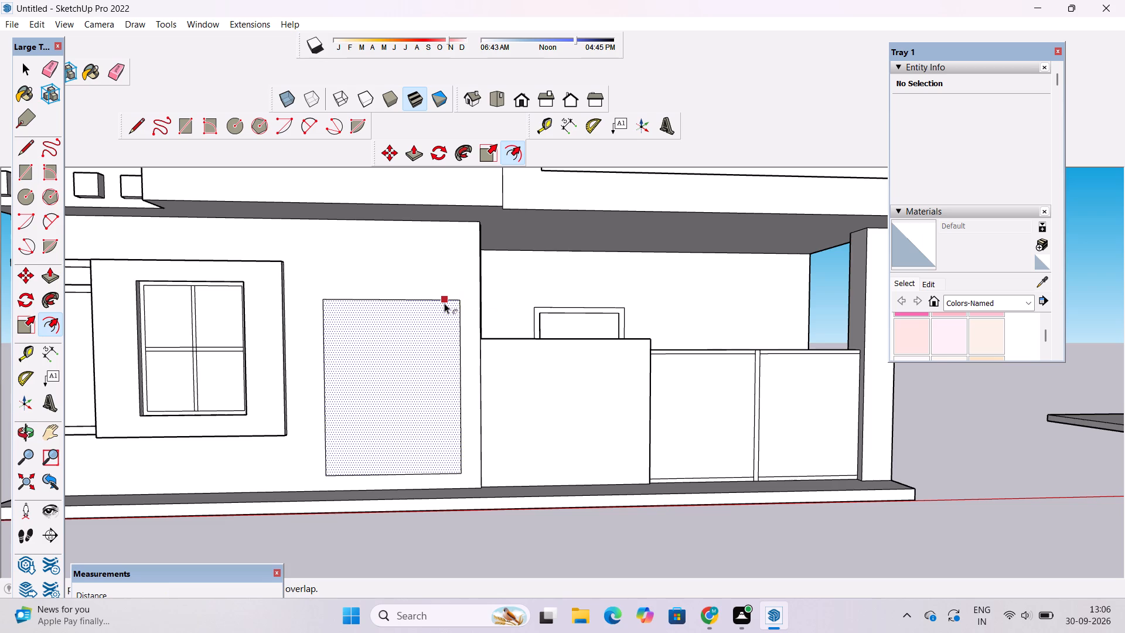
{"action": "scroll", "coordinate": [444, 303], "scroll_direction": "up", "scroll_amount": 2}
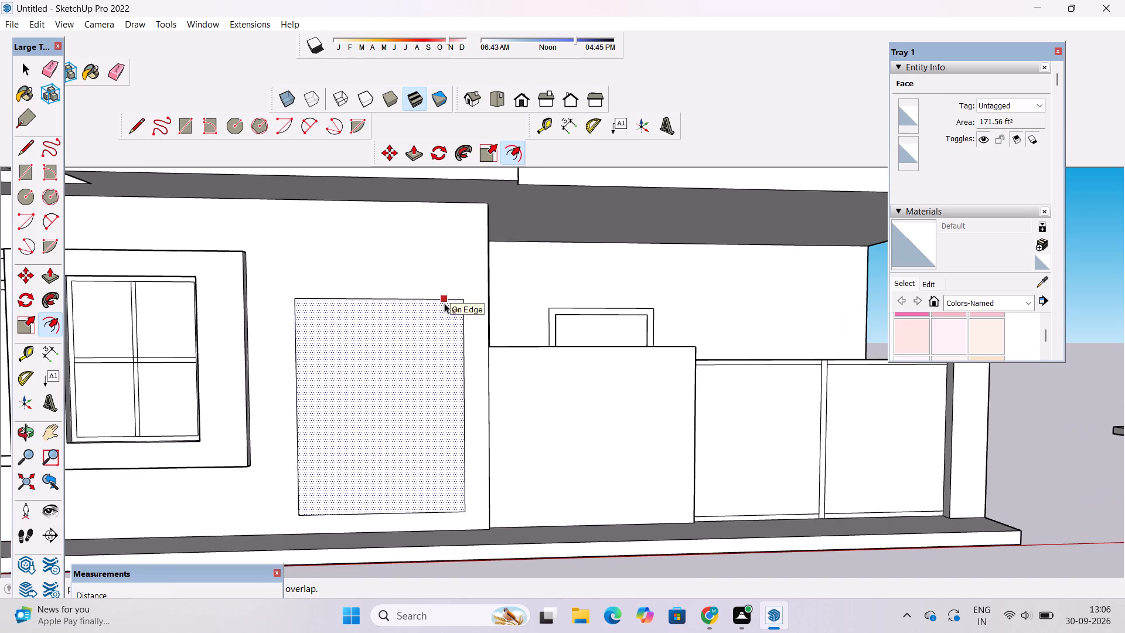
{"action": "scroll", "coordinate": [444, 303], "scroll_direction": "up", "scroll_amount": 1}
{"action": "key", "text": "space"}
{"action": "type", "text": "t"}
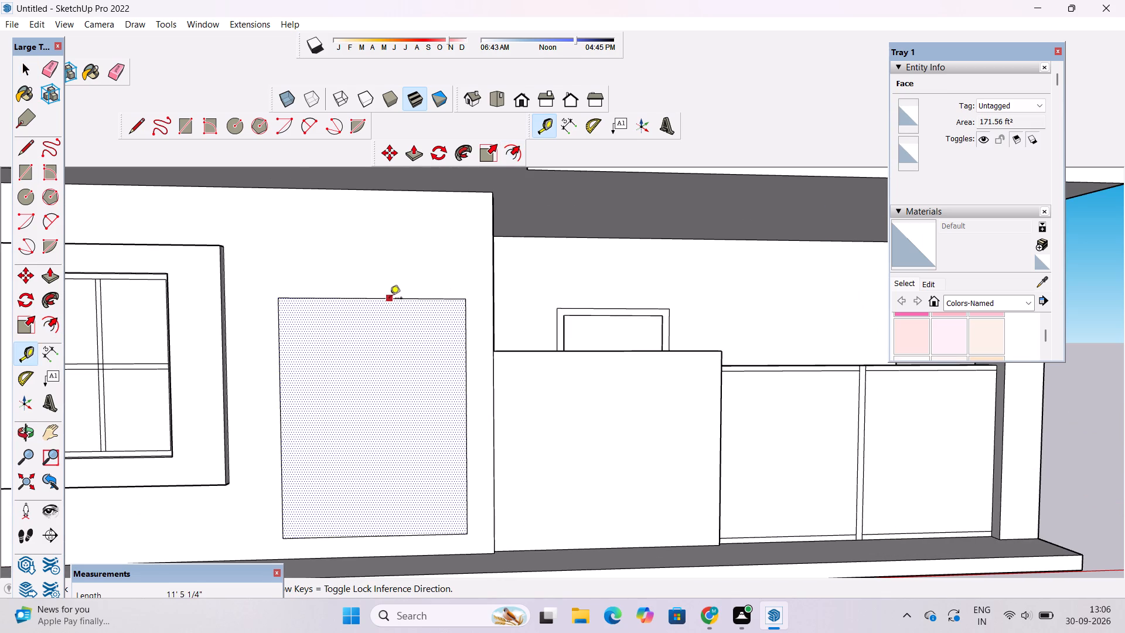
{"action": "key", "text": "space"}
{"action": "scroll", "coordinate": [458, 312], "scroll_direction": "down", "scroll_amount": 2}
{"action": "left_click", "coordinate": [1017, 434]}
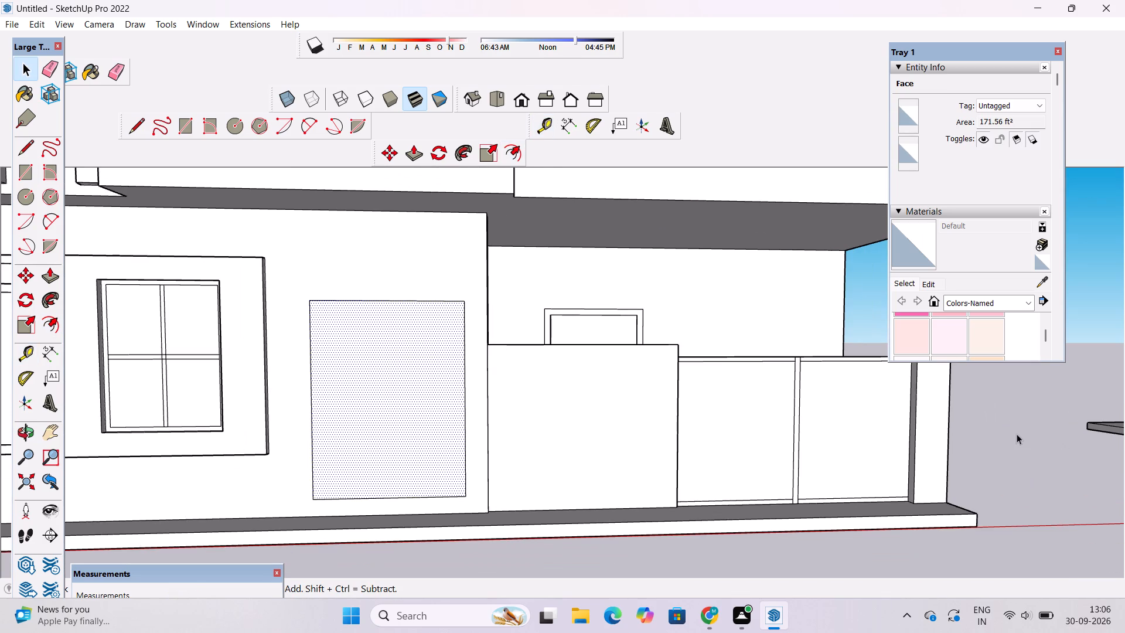
Place a horizontal Tape Measure guide 2.5' below the top edge of the new wall rectangle.
{"action": "key", "text": "t"}
{"action": "scroll", "coordinate": [1051, 443], "scroll_direction": "up", "scroll_amount": 1}
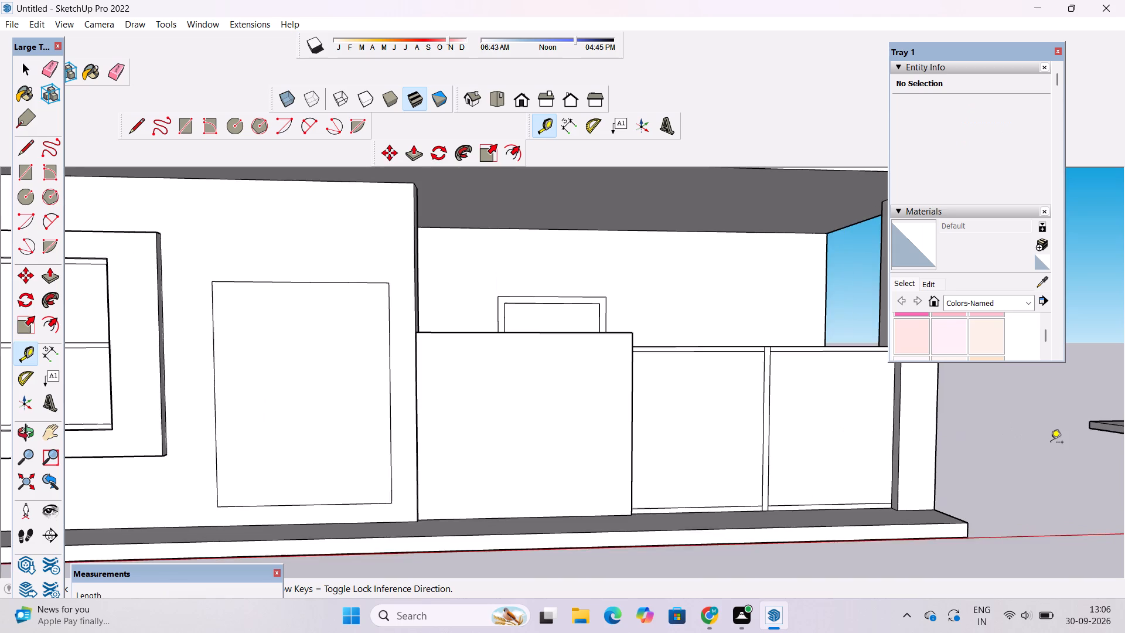
{"action": "scroll", "coordinate": [848, 416], "scroll_direction": "down", "scroll_amount": 4}
{"action": "scroll", "coordinate": [390, 331], "scroll_direction": "up", "scroll_amount": 4}
{"action": "scroll", "coordinate": [530, 285], "scroll_direction": "up", "scroll_amount": 4}
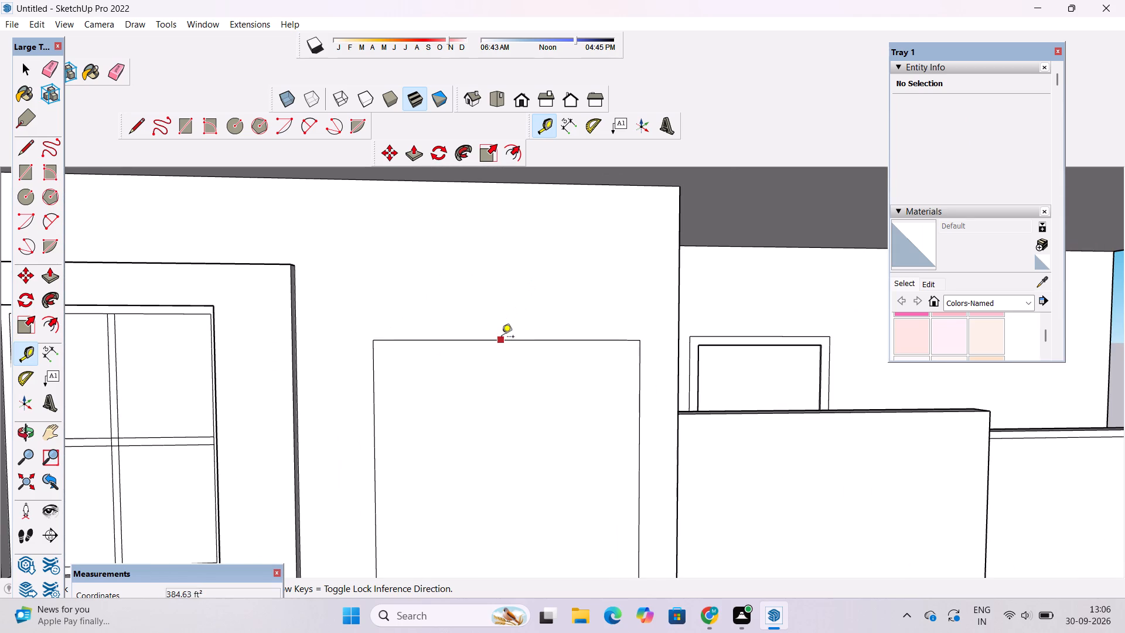
{"action": "left_click", "coordinate": [507, 340]}
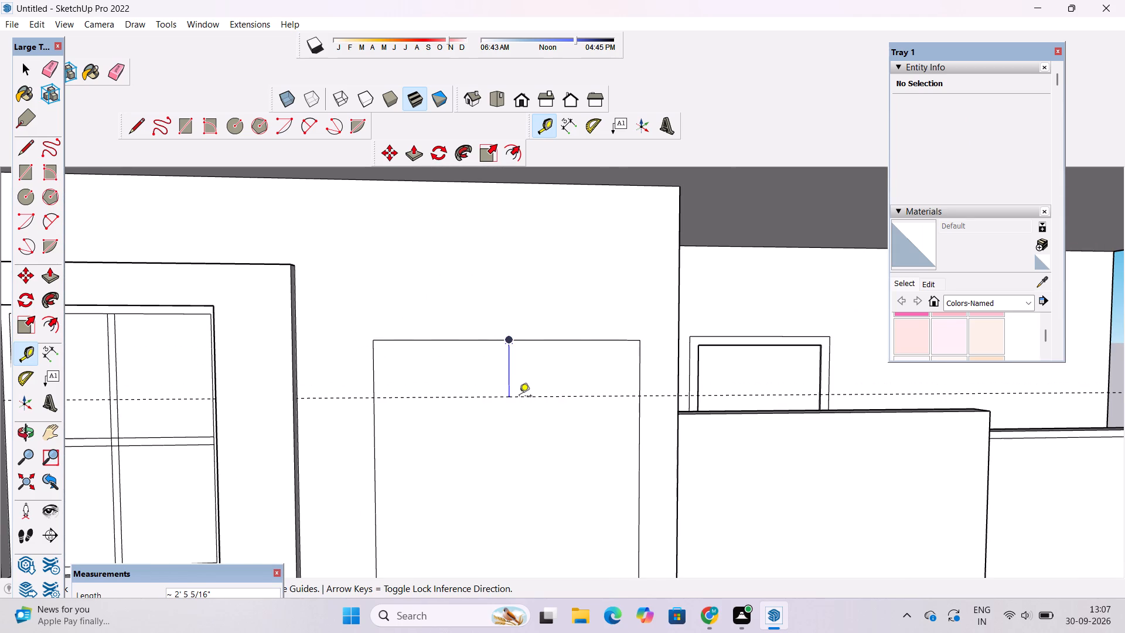
{"action": "type", "text": "2.5'"}
{"action": "key", "text": "Return"}
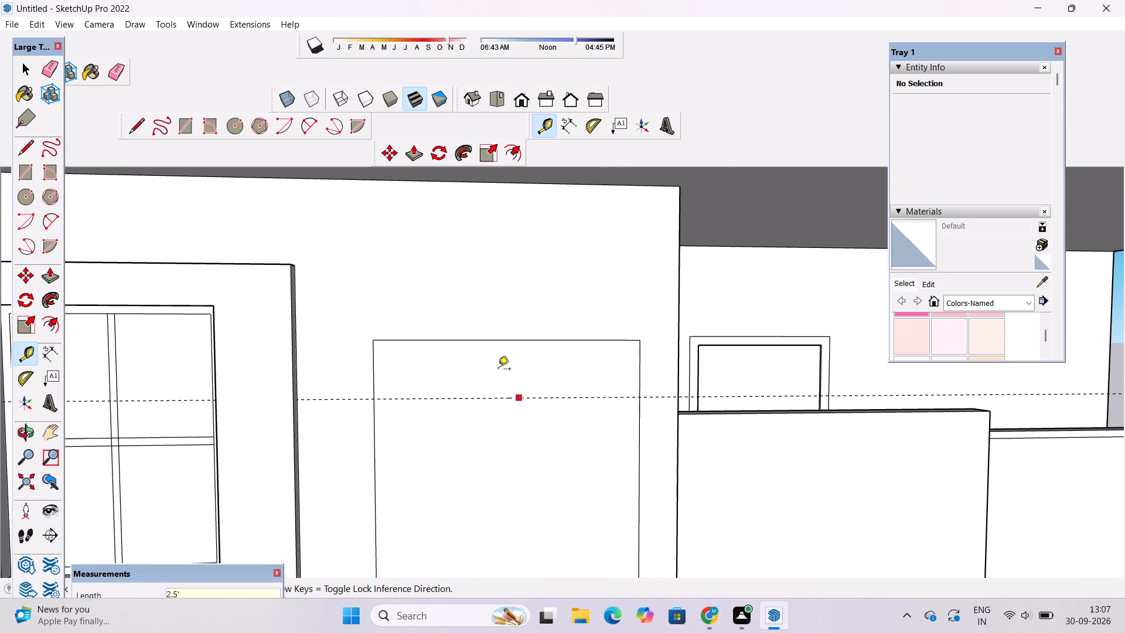
Place vertical guides 1' inside both side edges of the wall rectangle.
{"action": "scroll", "coordinate": [497, 367], "scroll_direction": "down", "scroll_amount": 6}
{"action": "scroll", "coordinate": [476, 474], "scroll_direction": "up", "scroll_amount": 5}
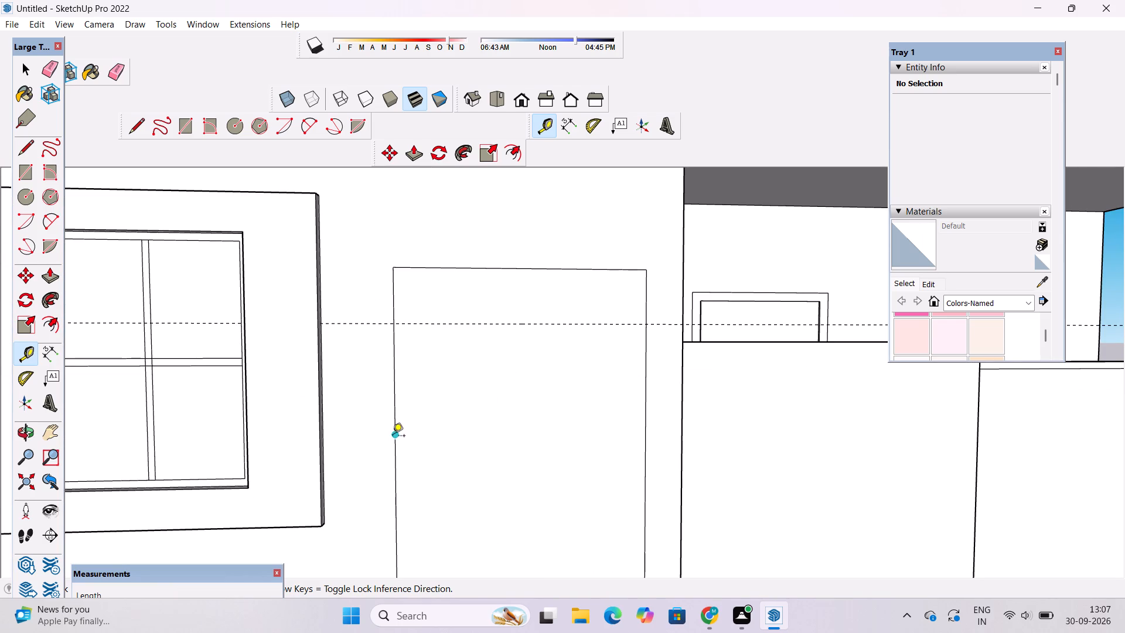
{"action": "left_click", "coordinate": [393, 437]}
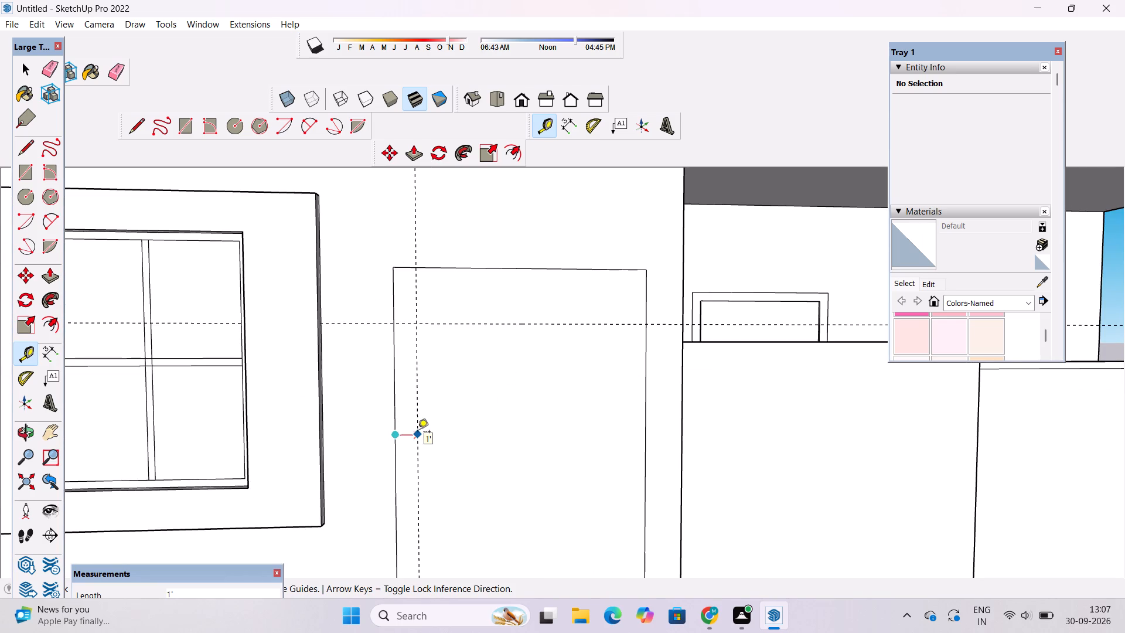
{"action": "type", "text": "1'"}
{"action": "key", "text": "Return"}
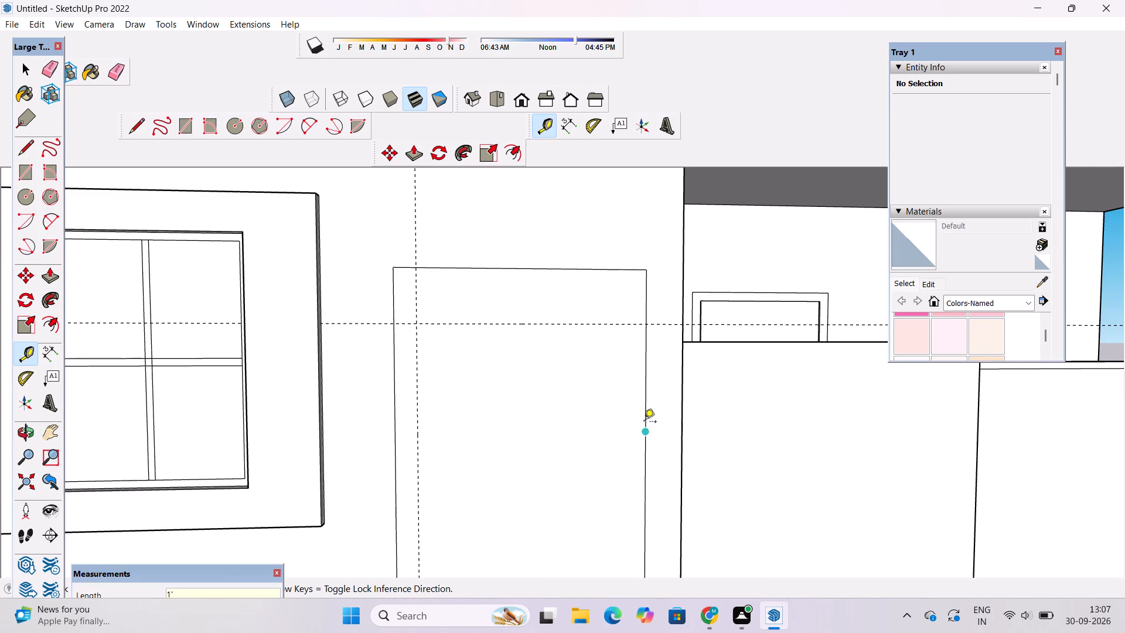
{"action": "left_click", "coordinate": [644, 434]}
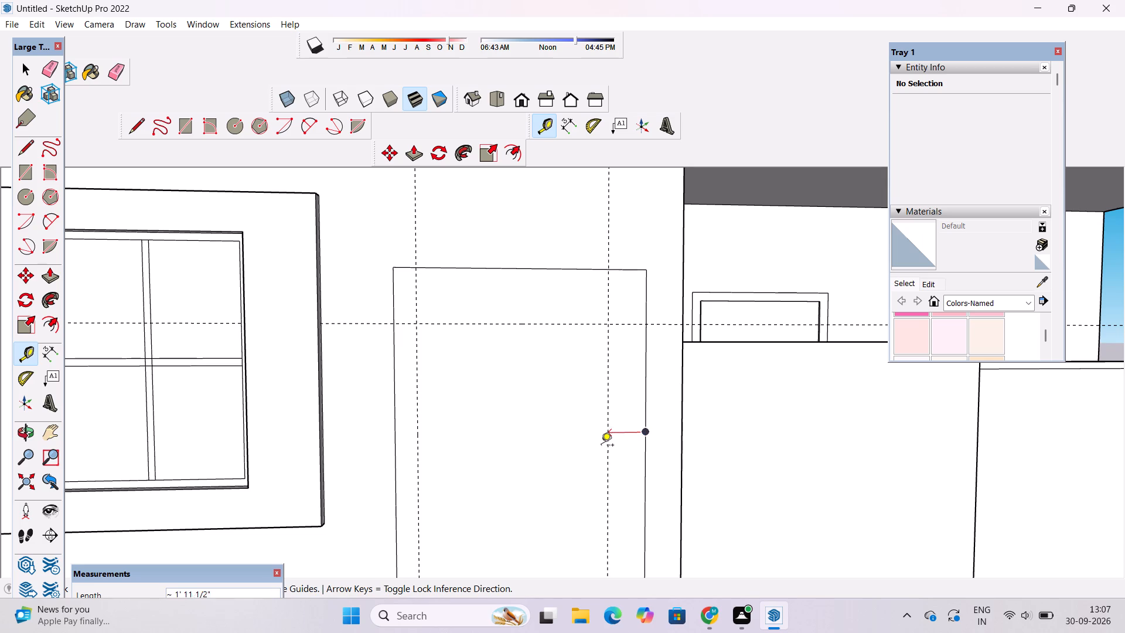
{"action": "type", "text": "1'"}
{"action": "key", "text": "Return"}
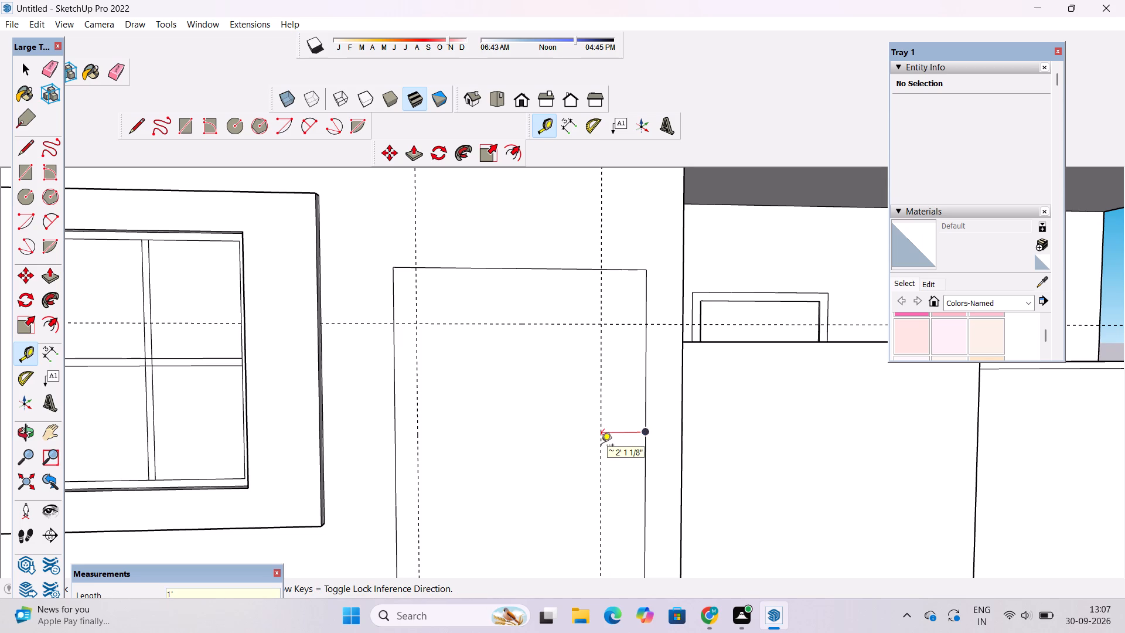
Place a horizontal guide 1' above the bottom edge of the wall rectangle.
{"action": "scroll", "coordinate": [534, 382], "scroll_direction": "down", "scroll_amount": 10}
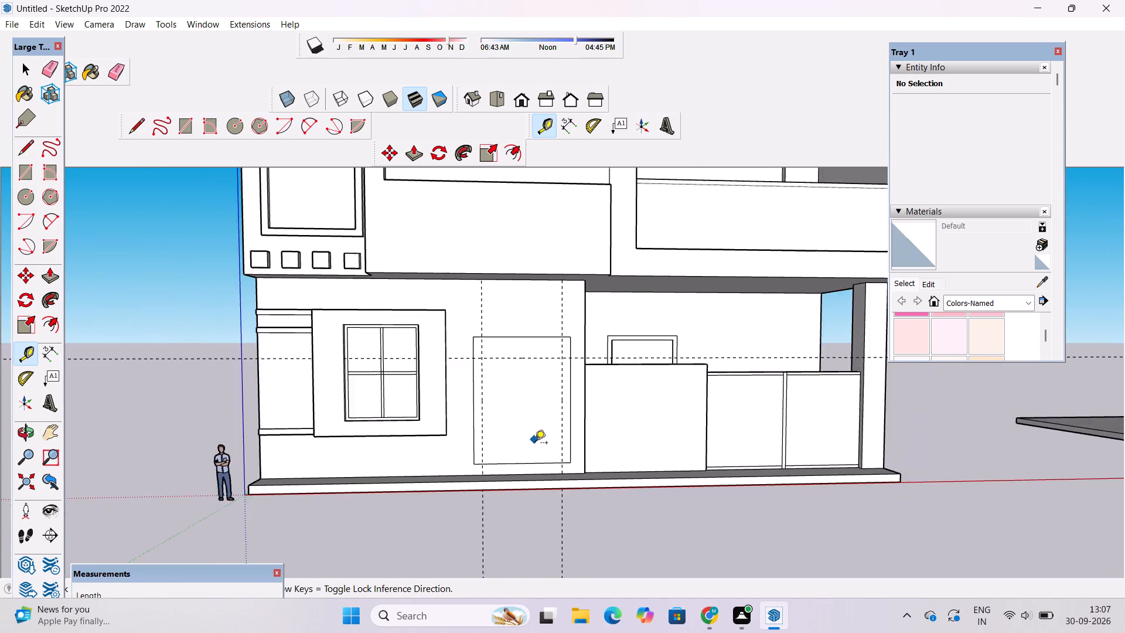
{"action": "scroll", "coordinate": [535, 444], "scroll_direction": "up", "scroll_amount": 10}
{"action": "left_click", "coordinate": [519, 472]}
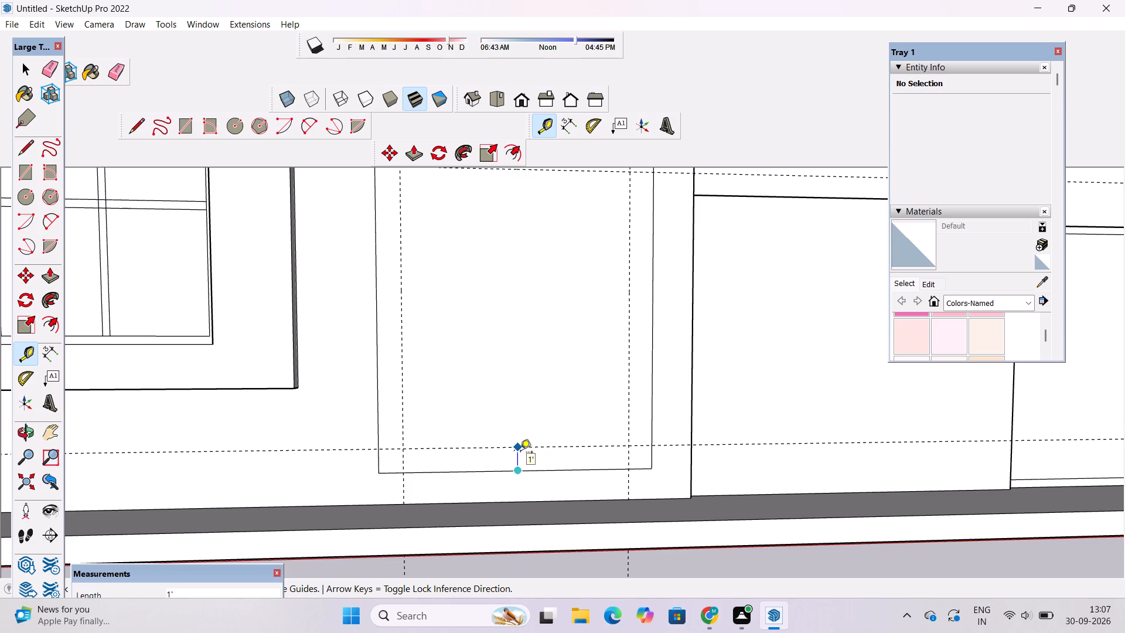
{"action": "left_click", "coordinate": [520, 453]}
Draw an inner rectangle, 11' 6" by about 9' 5", between the four guide intersections inside the wall rectangle.
{"action": "scroll", "coordinate": [469, 542], "scroll_direction": "down", "scroll_amount": 5}
{"action": "key", "text": "r"}
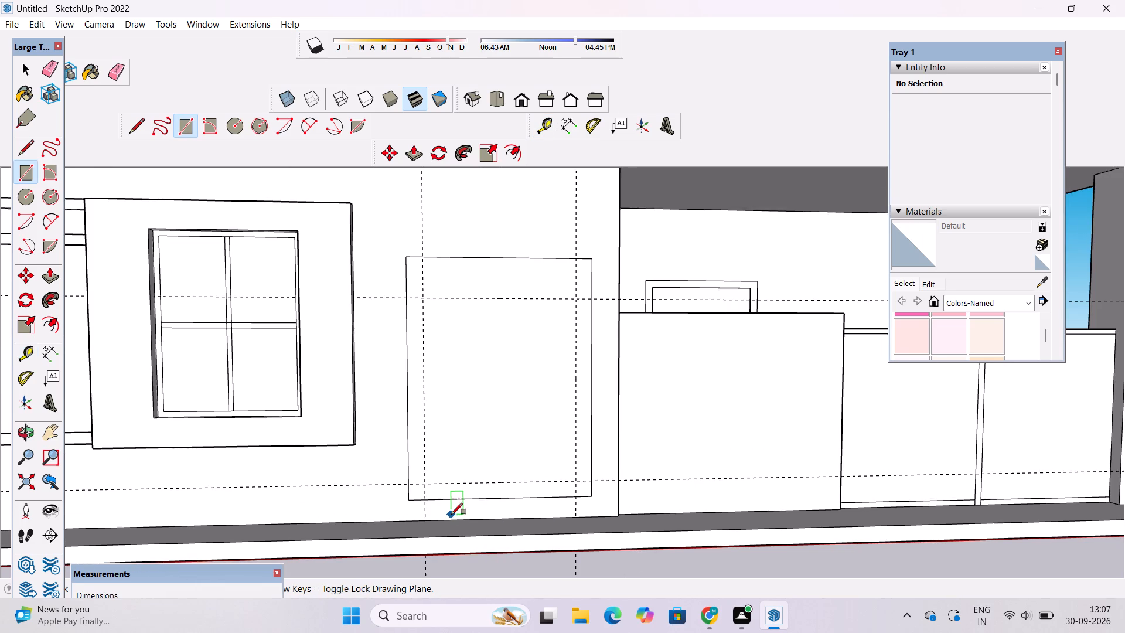
{"action": "scroll", "coordinate": [519, 403], "scroll_direction": "down", "scroll_amount": 4}
{"action": "scroll", "coordinate": [479, 353], "scroll_direction": "up", "scroll_amount": 9}
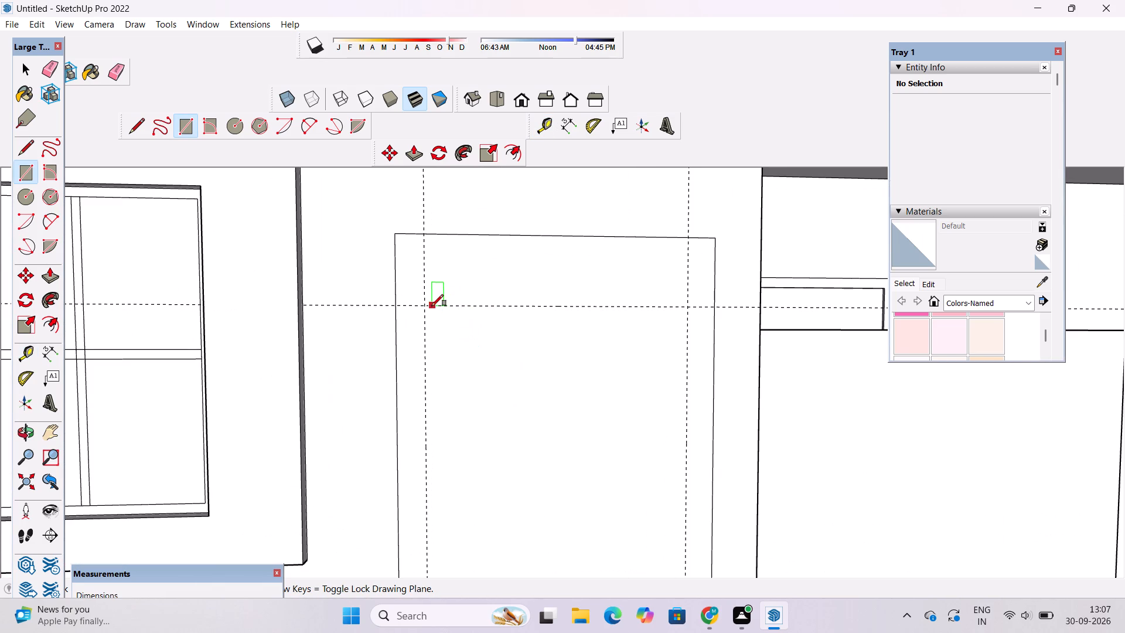
{"action": "left_click", "coordinate": [424, 308]}
{"action": "scroll", "coordinate": [466, 391], "scroll_direction": "down", "scroll_amount": 6}
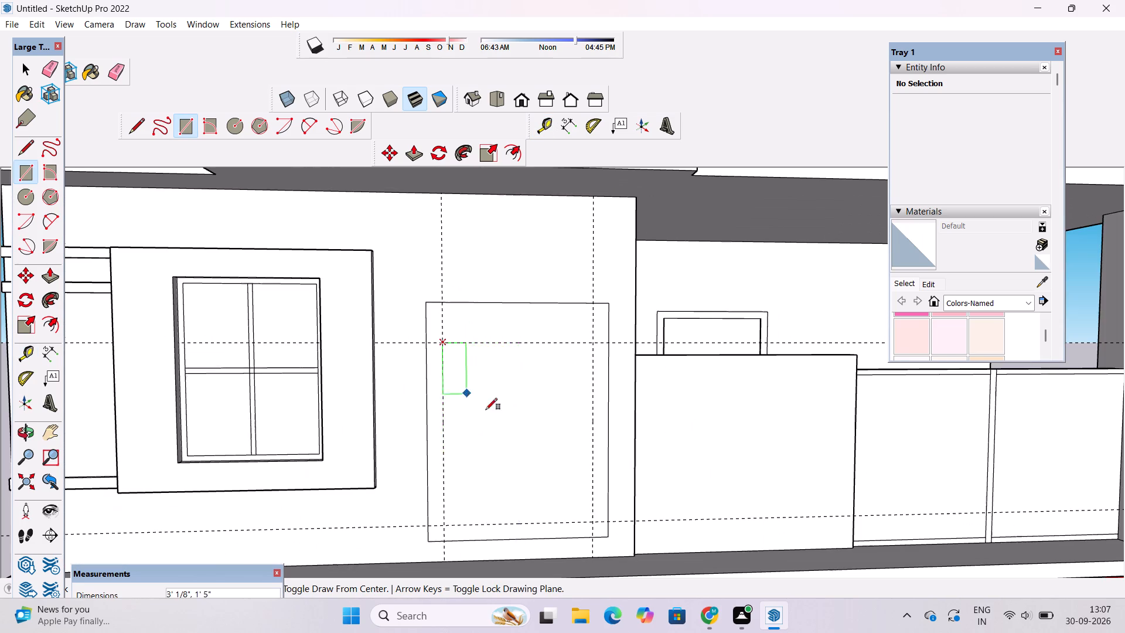
{"action": "left_click", "coordinate": [592, 523]}
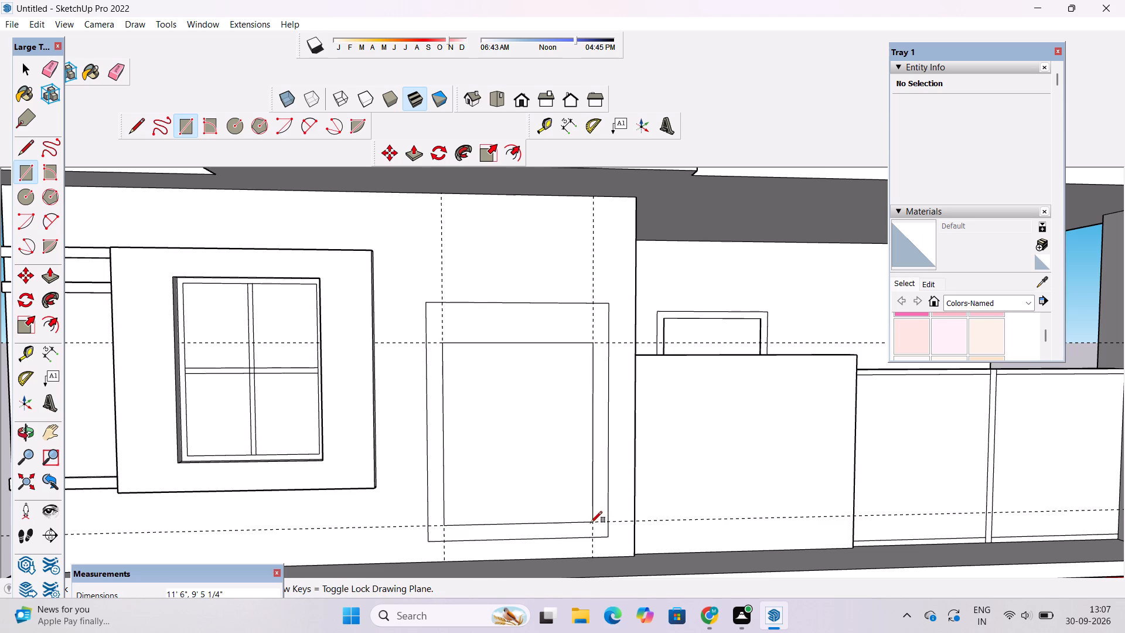
Erase the four construction guides around the nested rectangles on the ground-floor wall.
{"action": "key", "text": "space"}
{"action": "key", "text": "e"}
{"action": "scroll", "coordinate": [580, 526], "scroll_direction": "down", "scroll_amount": 2}
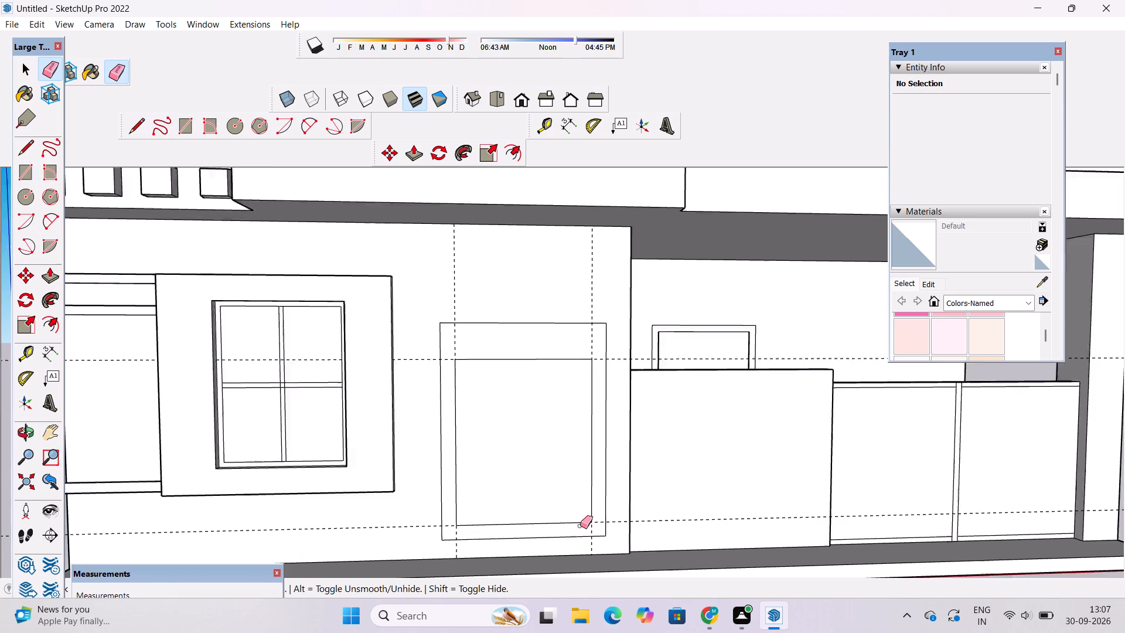
{"action": "scroll", "coordinate": [580, 526], "scroll_direction": "down", "scroll_amount": 4}
{"action": "scroll", "coordinate": [533, 388], "scroll_direction": "up", "scroll_amount": 4}
{"action": "left_click_drag", "start_coordinate": [516, 348], "coordinate": [485, 360]}
{"action": "left_click_drag", "start_coordinate": [465, 405], "coordinate": [465, 410]}
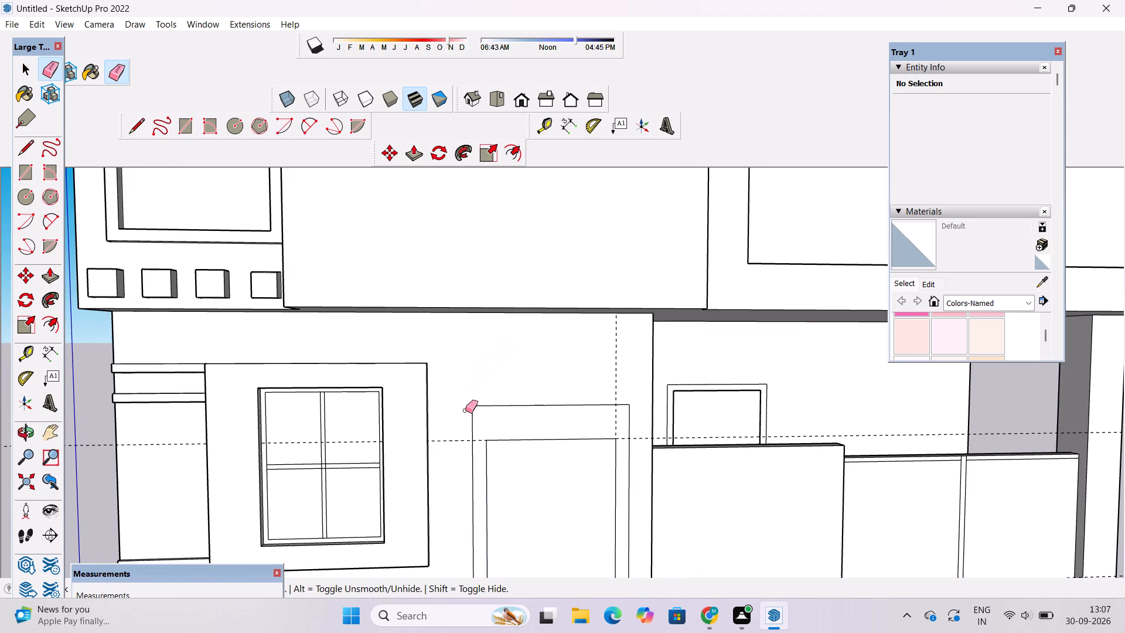
{"action": "left_click_drag", "start_coordinate": [465, 410], "coordinate": [456, 451]}
{"action": "left_click_drag", "start_coordinate": [622, 356], "coordinate": [613, 365]}
{"action": "scroll", "coordinate": [496, 368], "scroll_direction": "down", "scroll_amount": 6}
{"action": "left_click_drag", "start_coordinate": [471, 498], "coordinate": [466, 508]}
{"action": "scroll", "coordinate": [587, 476], "scroll_direction": "up", "scroll_amount": 2}
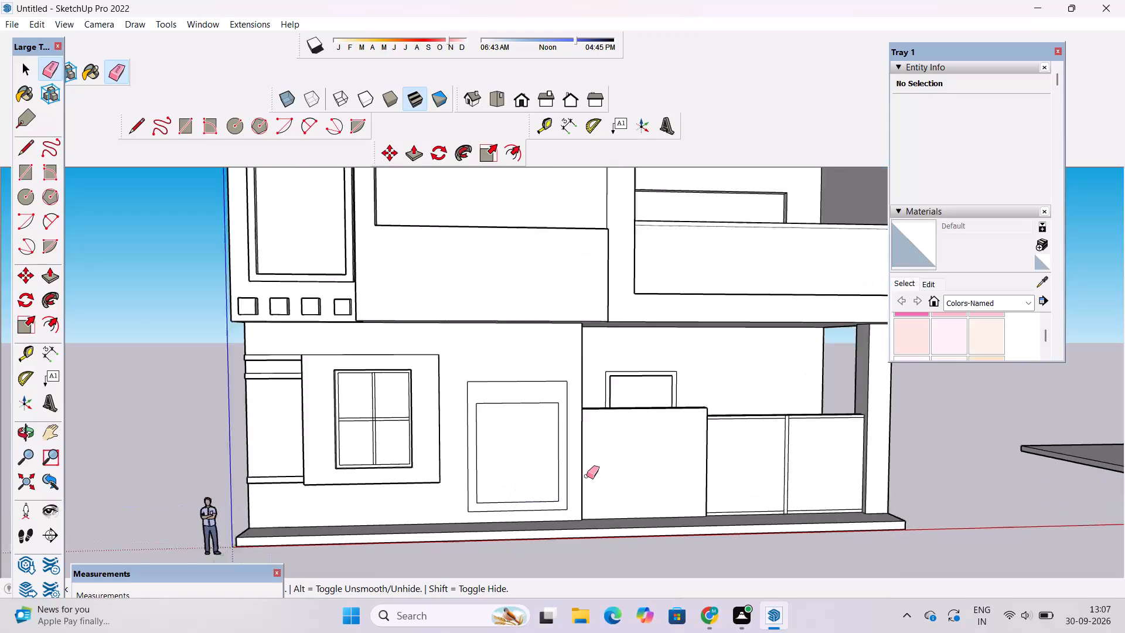
{"action": "scroll", "coordinate": [587, 476], "scroll_direction": "up", "scroll_amount": 1}
{"action": "key", "text": "space"}
Draw a thin horizontal strip about 3" tall across the full width of the inner rectangle, near its upper part.
{"action": "key", "text": "o"}
{"action": "left_click_drag", "start_coordinate": [514, 452], "coordinate": [565, 466]}
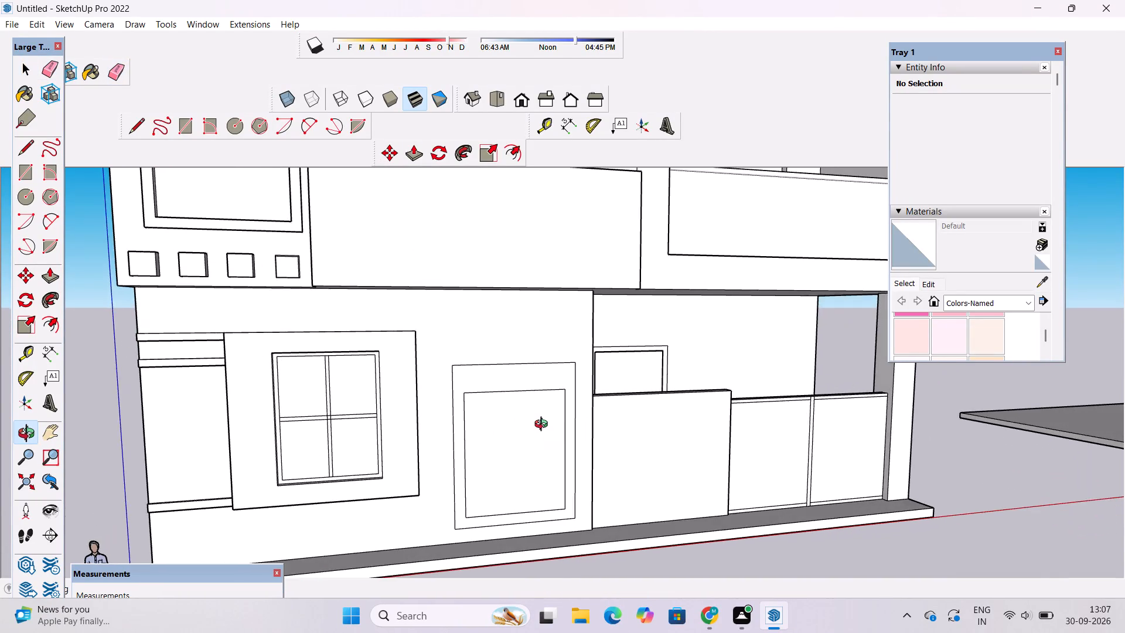
{"action": "scroll", "coordinate": [544, 426], "scroll_direction": "up", "scroll_amount": 4}
{"action": "left_click_drag", "start_coordinate": [544, 426], "coordinate": [523, 417]}
{"action": "left_click_drag", "start_coordinate": [523, 417], "coordinate": [511, 419]}
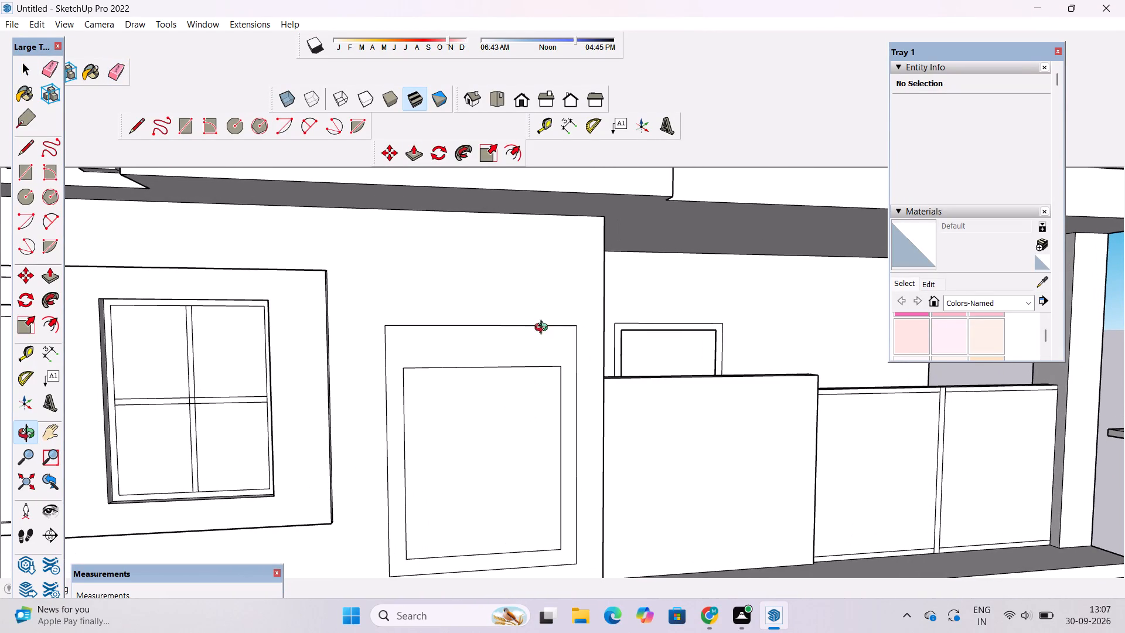
{"action": "scroll", "coordinate": [482, 417], "scroll_direction": "down", "scroll_amount": 2}
{"action": "scroll", "coordinate": [483, 457], "scroll_direction": "up", "scroll_amount": 3}
{"action": "left_click_drag", "start_coordinate": [483, 458], "coordinate": [475, 445], "text": "shift"}
{"action": "key", "text": "r"}
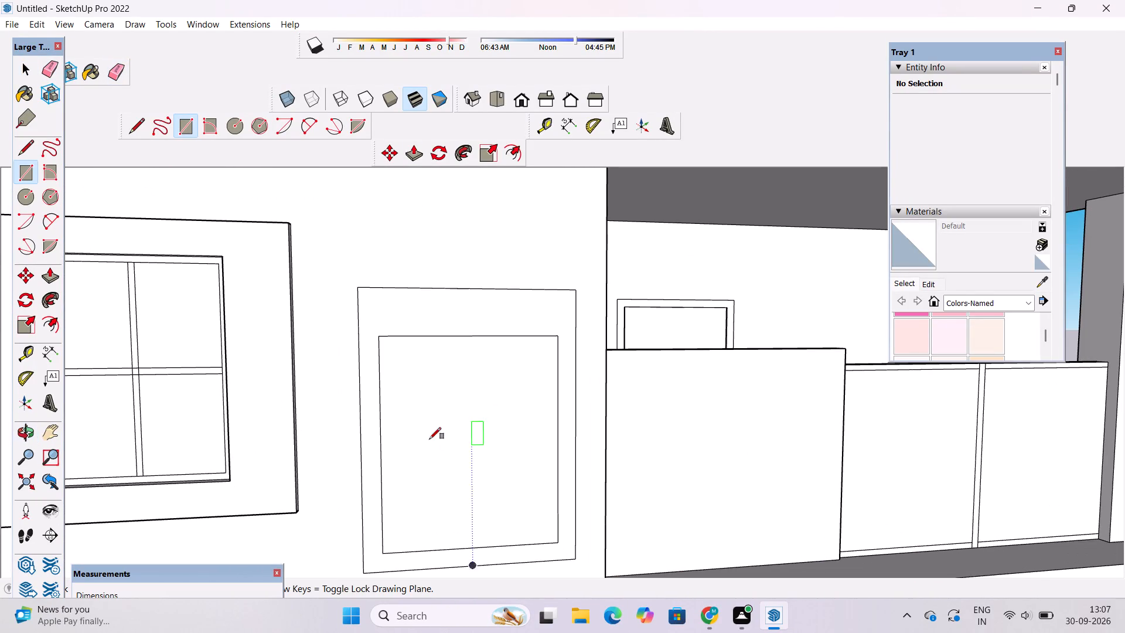
{"action": "scroll", "coordinate": [379, 405], "scroll_direction": "up", "scroll_amount": 2}
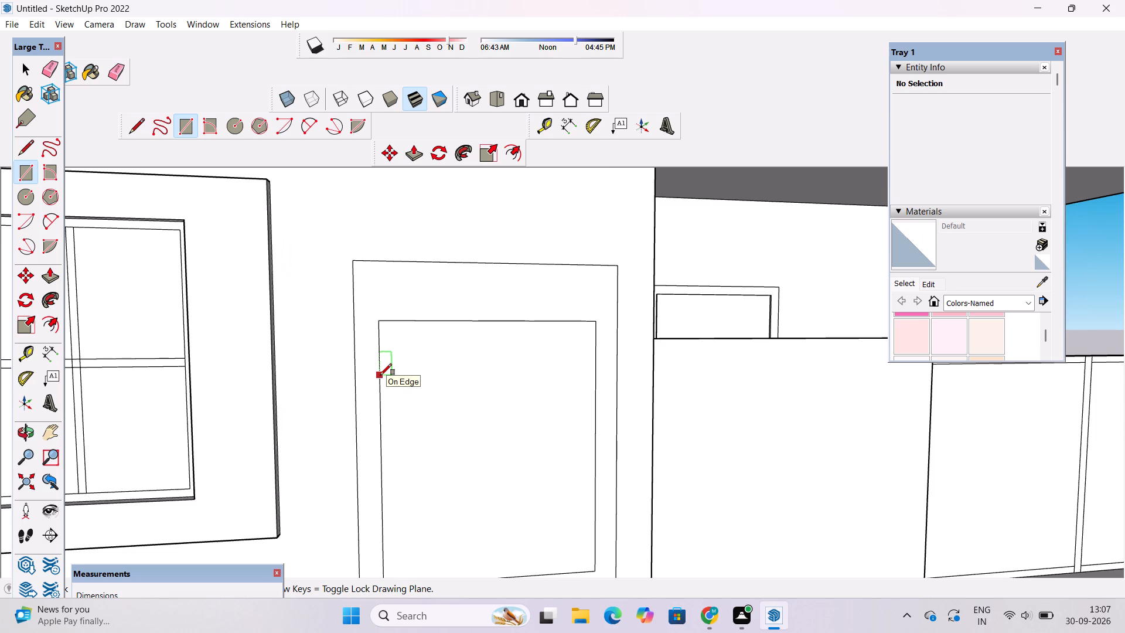
{"action": "left_click", "coordinate": [380, 375]}
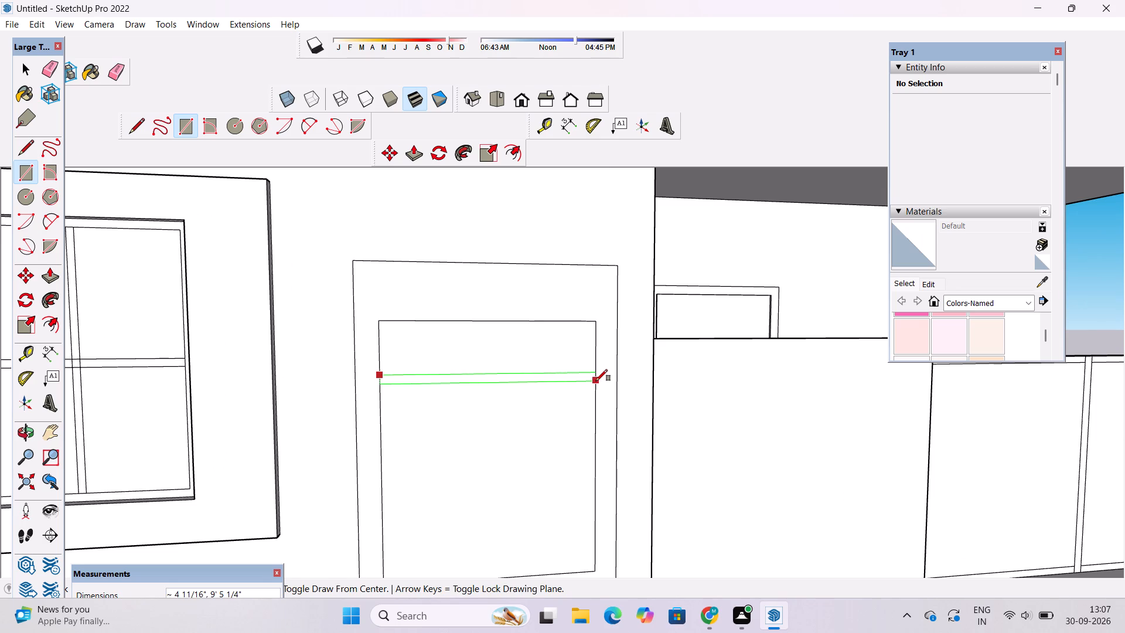
{"action": "scroll", "coordinate": [596, 382], "scroll_direction": "up", "scroll_amount": 9}
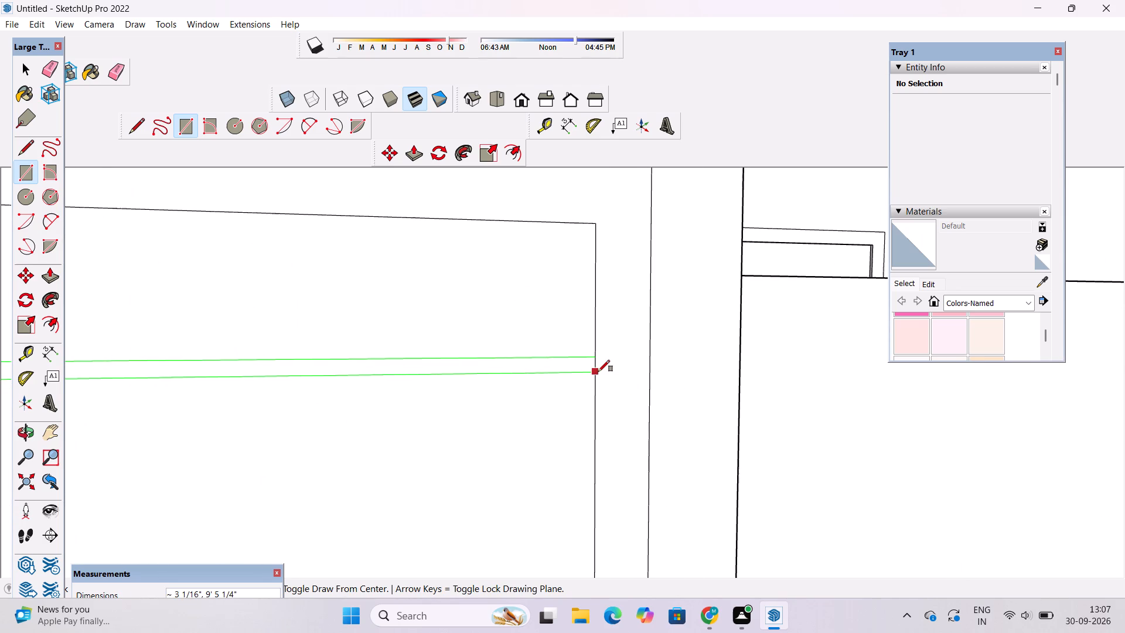
{"action": "left_click", "coordinate": [598, 366]}
{"action": "scroll", "coordinate": [571, 324], "scroll_direction": "down", "scroll_amount": 10}
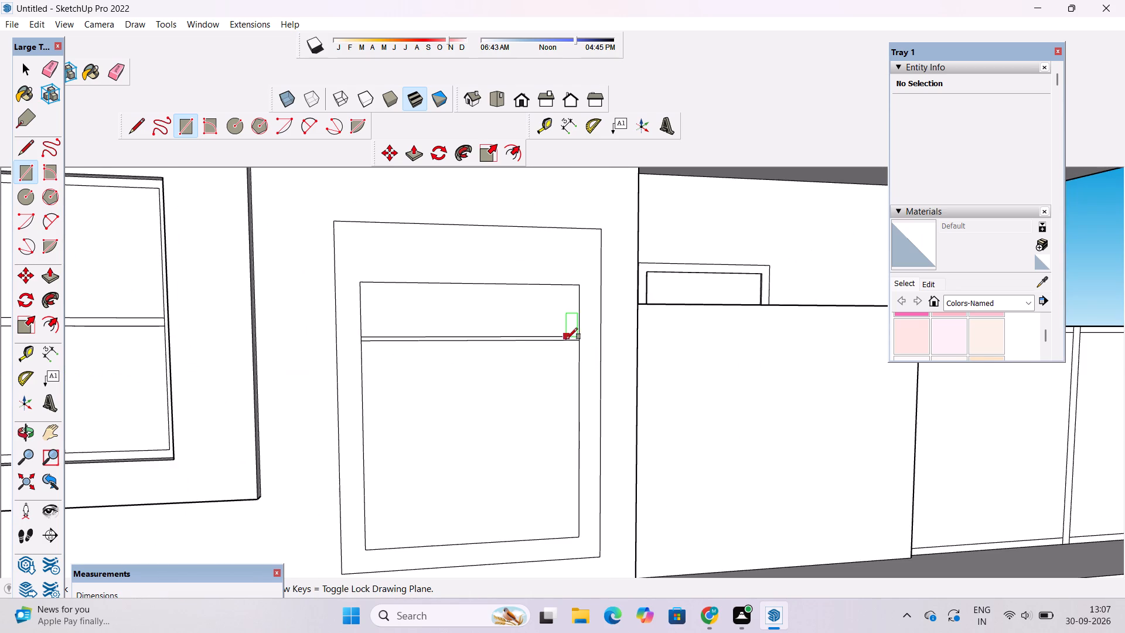
Copy the horizontal strip straight down about 2' 3" along the inner rectangle's side edge.
{"action": "key", "text": "space"}
{"action": "scroll", "coordinate": [562, 339], "scroll_direction": "up", "scroll_amount": 10}
{"action": "double_click", "coordinate": [562, 335]}
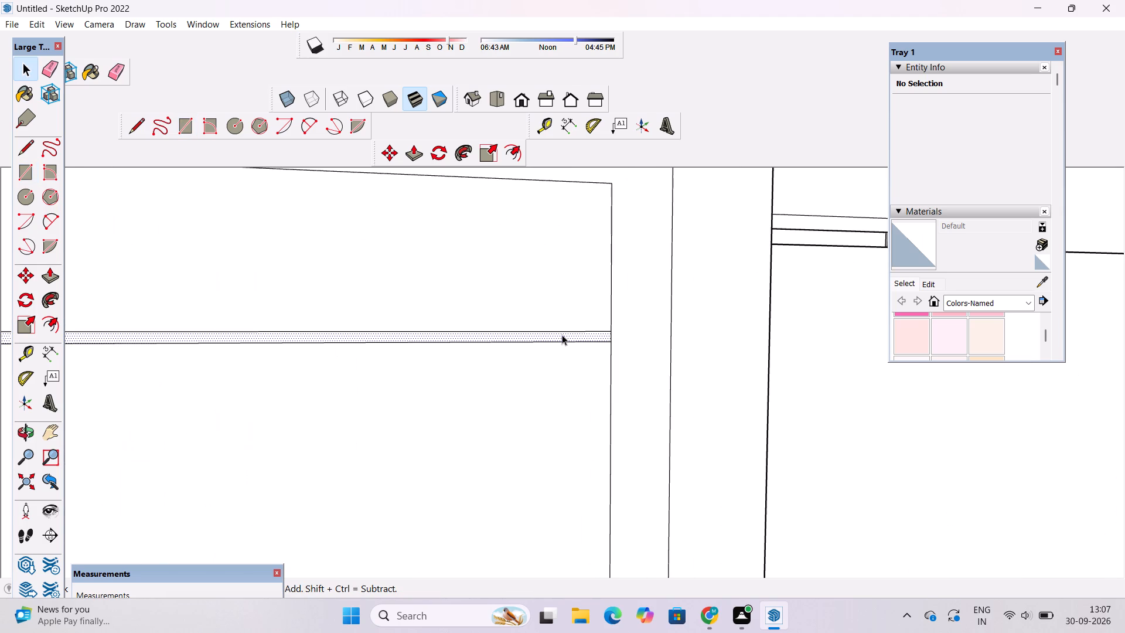
{"action": "key", "text": "m"}
{"action": "scroll", "coordinate": [641, 333], "scroll_direction": "down", "scroll_amount": 5}
{"action": "scroll", "coordinate": [199, 349], "scroll_direction": "up", "scroll_amount": 2}
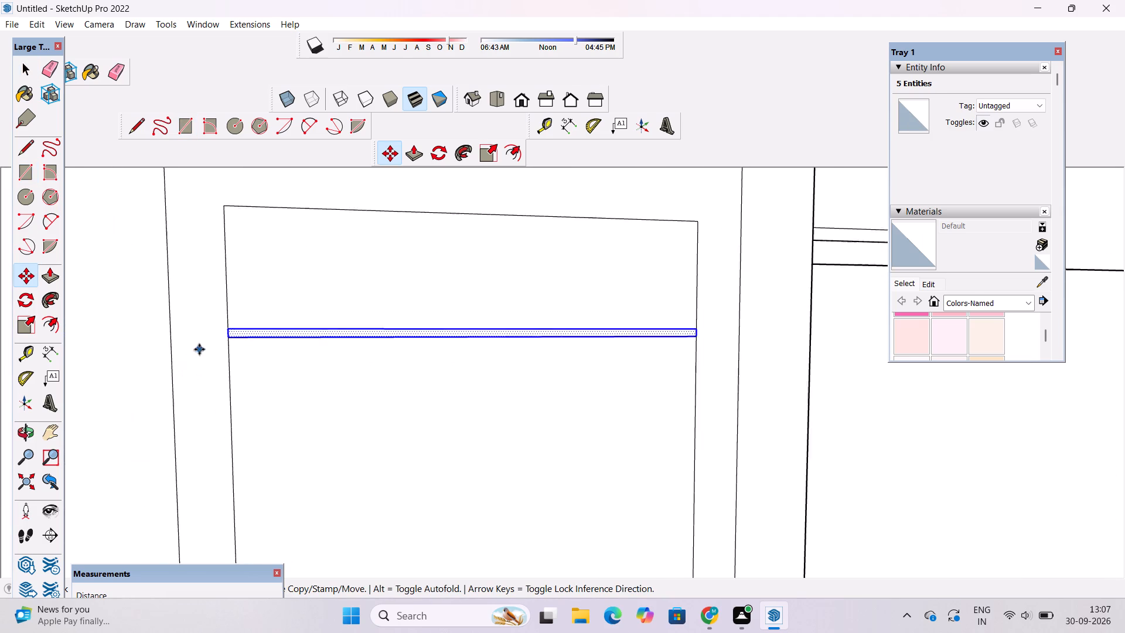
{"action": "scroll", "coordinate": [199, 349], "scroll_direction": "up", "scroll_amount": 10}
{"action": "left_click", "coordinate": [262, 302]}
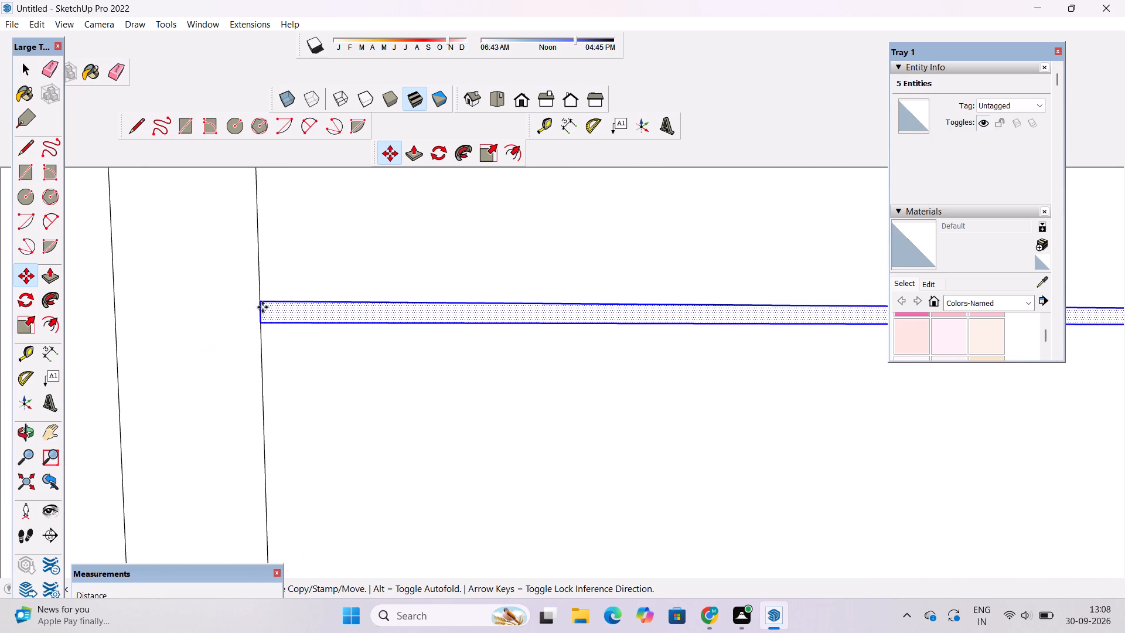
{"action": "scroll", "coordinate": [269, 356], "scroll_direction": "down", "scroll_amount": 15}
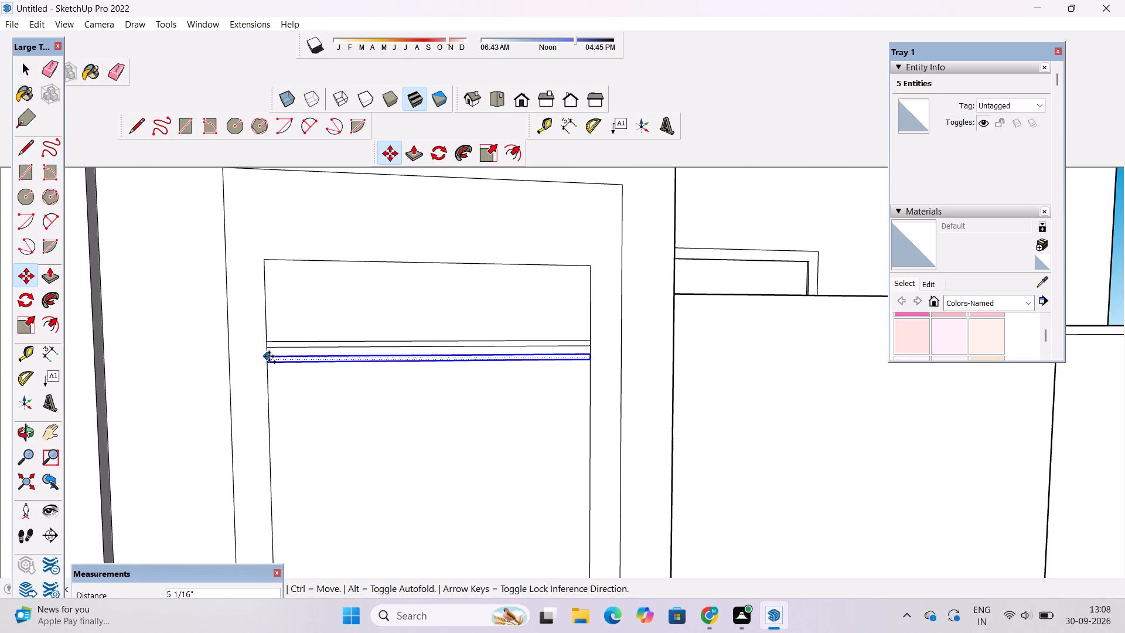
{"action": "scroll", "coordinate": [271, 371], "scroll_direction": "down", "scroll_amount": 8}
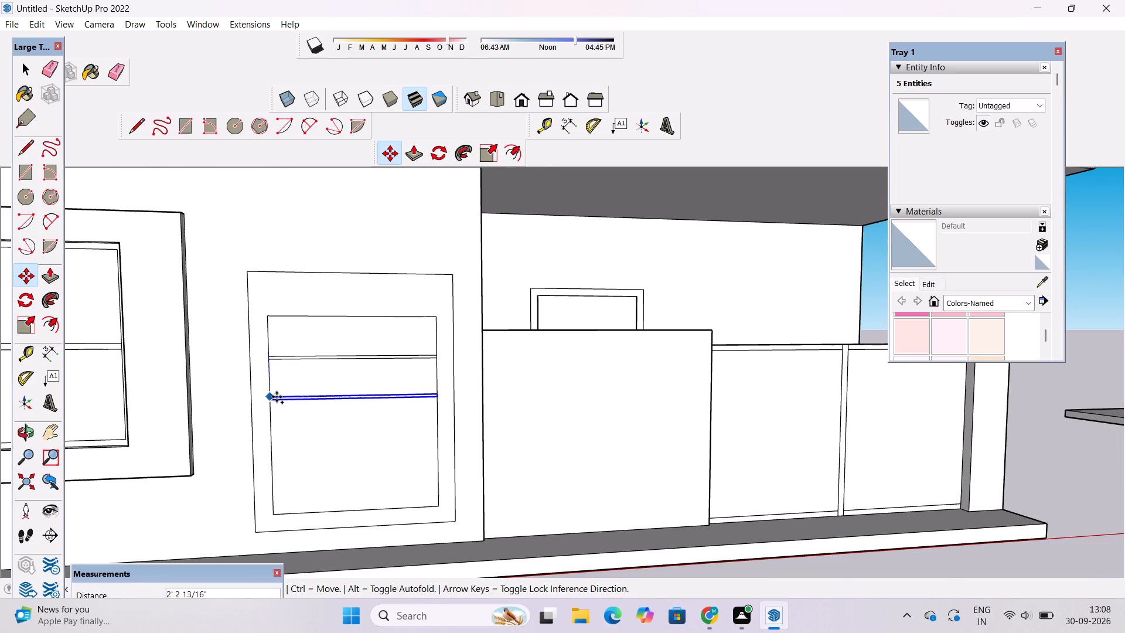
{"action": "scroll", "coordinate": [277, 397], "scroll_direction": "up", "scroll_amount": 2}
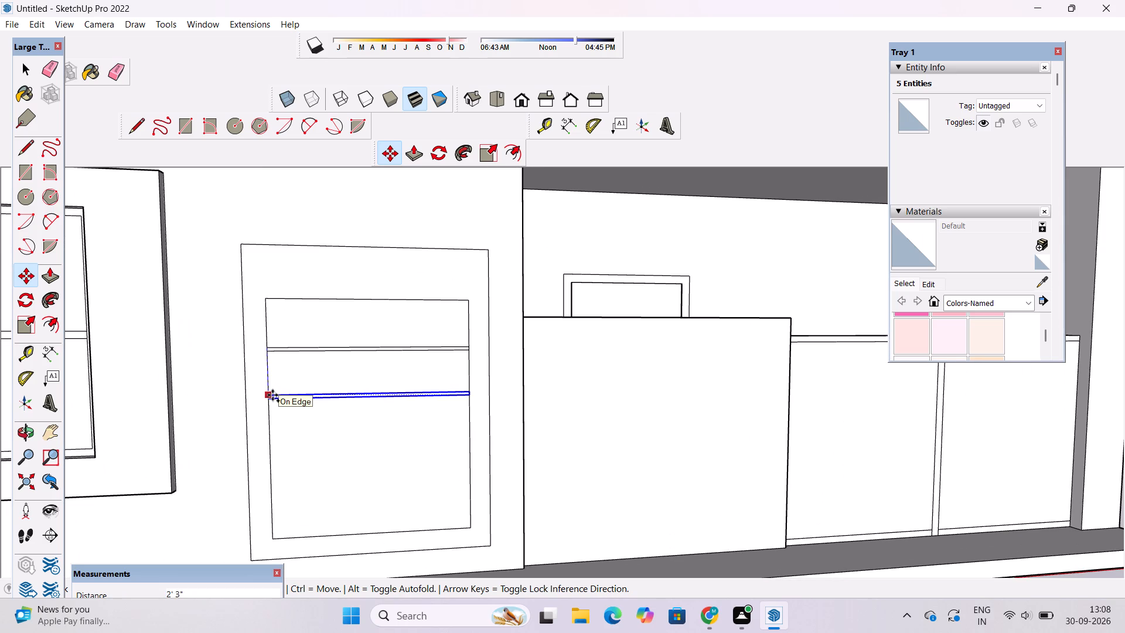
{"action": "left_click", "coordinate": [272, 395]}
Copy the second strip down about 2' along the inner rectangle's side edge to make a third strip.
{"action": "scroll", "coordinate": [272, 395], "scroll_direction": "up", "scroll_amount": 4}
{"action": "left_click", "coordinate": [270, 396]}
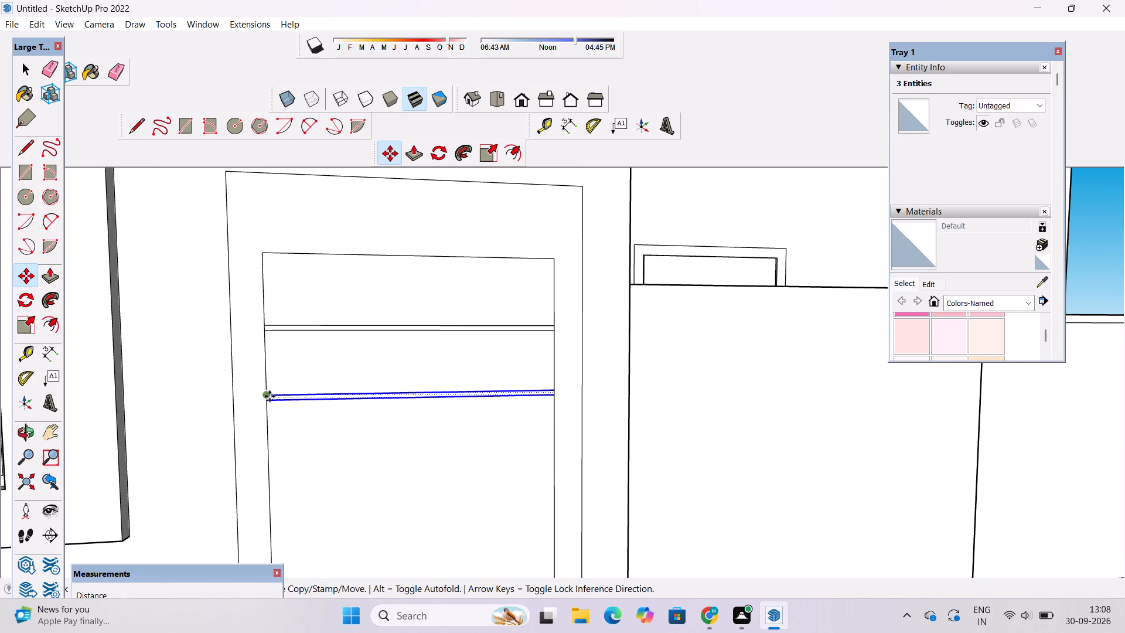
{"action": "scroll", "coordinate": [266, 422], "scroll_direction": "down", "scroll_amount": 8}
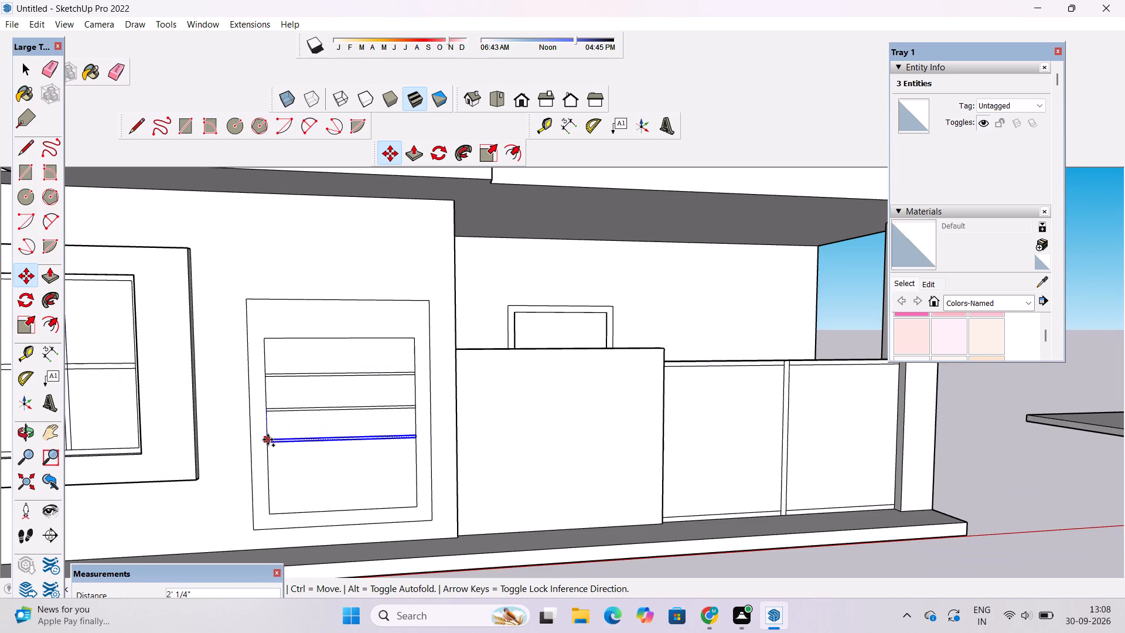
{"action": "scroll", "coordinate": [268, 440], "scroll_direction": "up", "scroll_amount": 11}
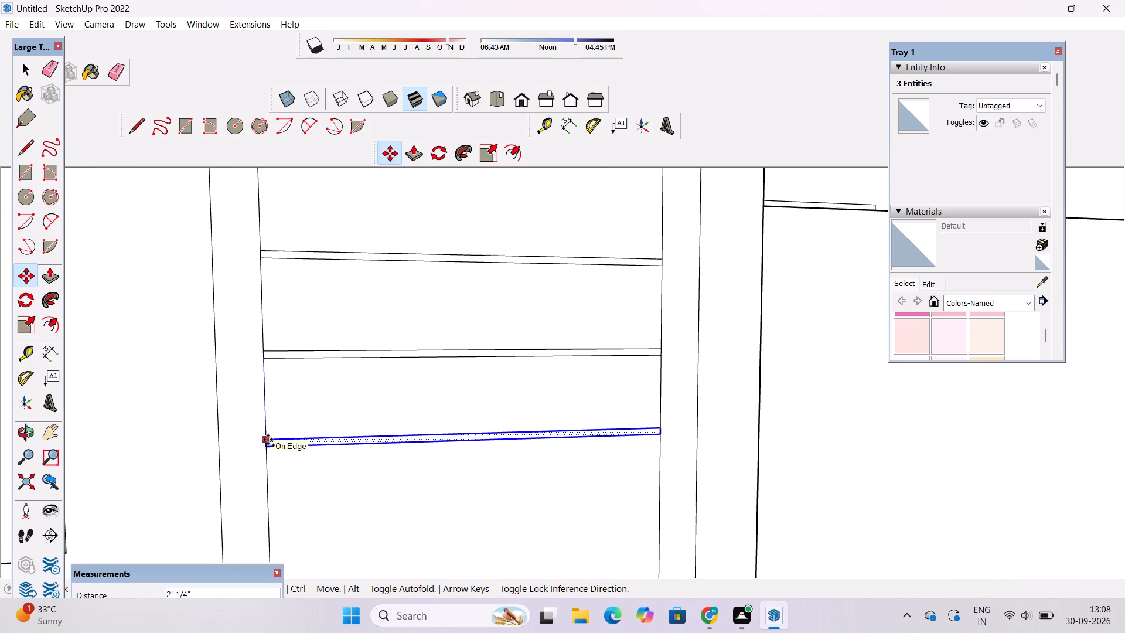
{"action": "left_click", "coordinate": [268, 440]}
Copy the third strip down about 2' 6" to make a fourth strip near the inner rectangle's bottom, and clear the selection.
{"action": "left_click", "coordinate": [268, 442]}
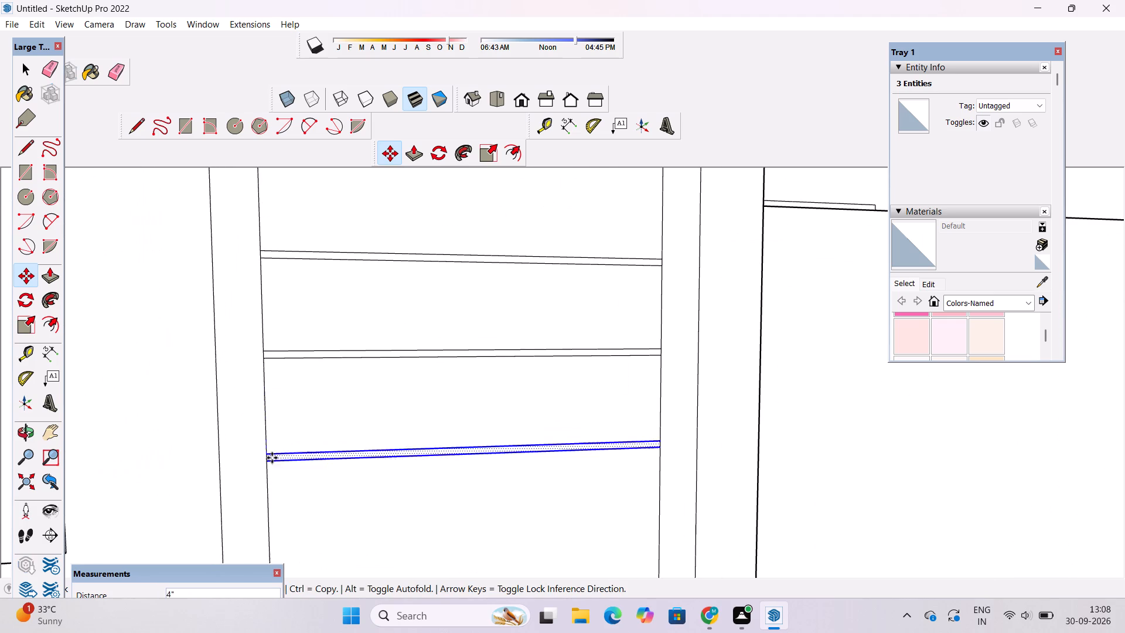
{"action": "scroll", "coordinate": [272, 456], "scroll_direction": "down", "scroll_amount": 9}
{"action": "scroll", "coordinate": [269, 480], "scroll_direction": "up", "scroll_amount": 3}
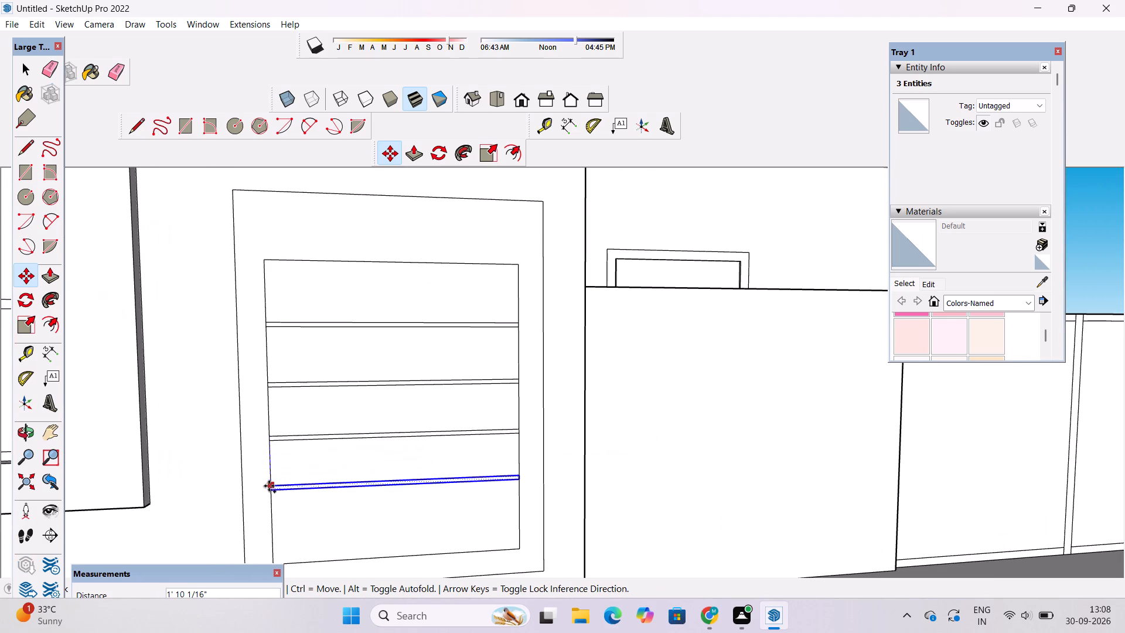
{"action": "scroll", "coordinate": [269, 486], "scroll_direction": "down", "scroll_amount": 5}
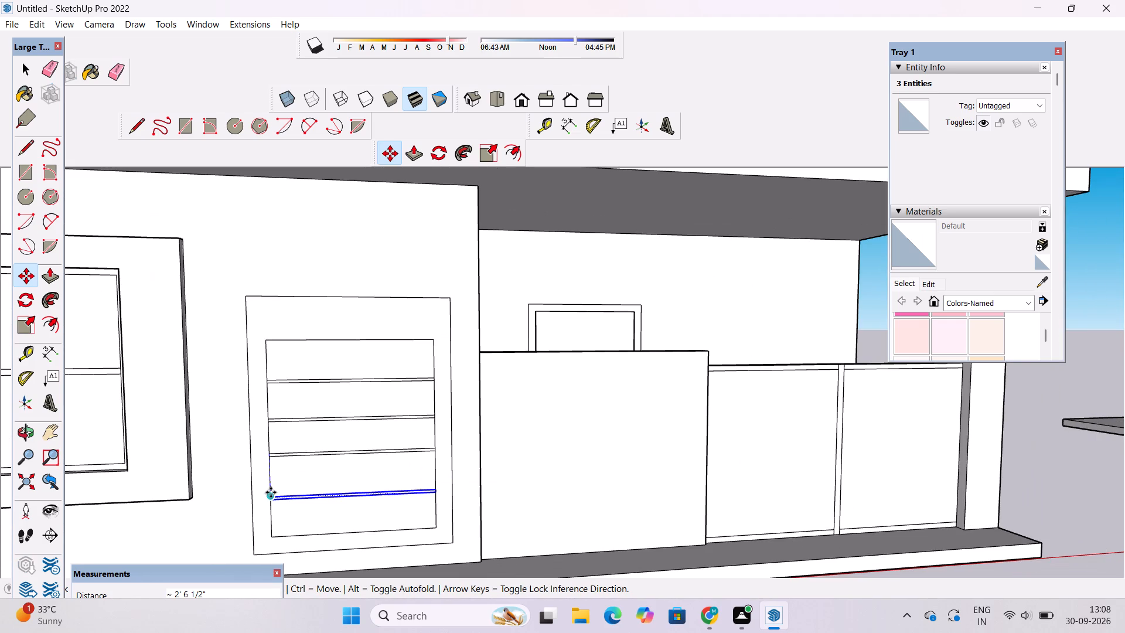
{"action": "left_click", "coordinate": [271, 492]}
{"action": "key", "text": "space"}
{"action": "scroll", "coordinate": [354, 458], "scroll_direction": "down", "scroll_amount": 10}
{"action": "left_click", "coordinate": [697, 364]}
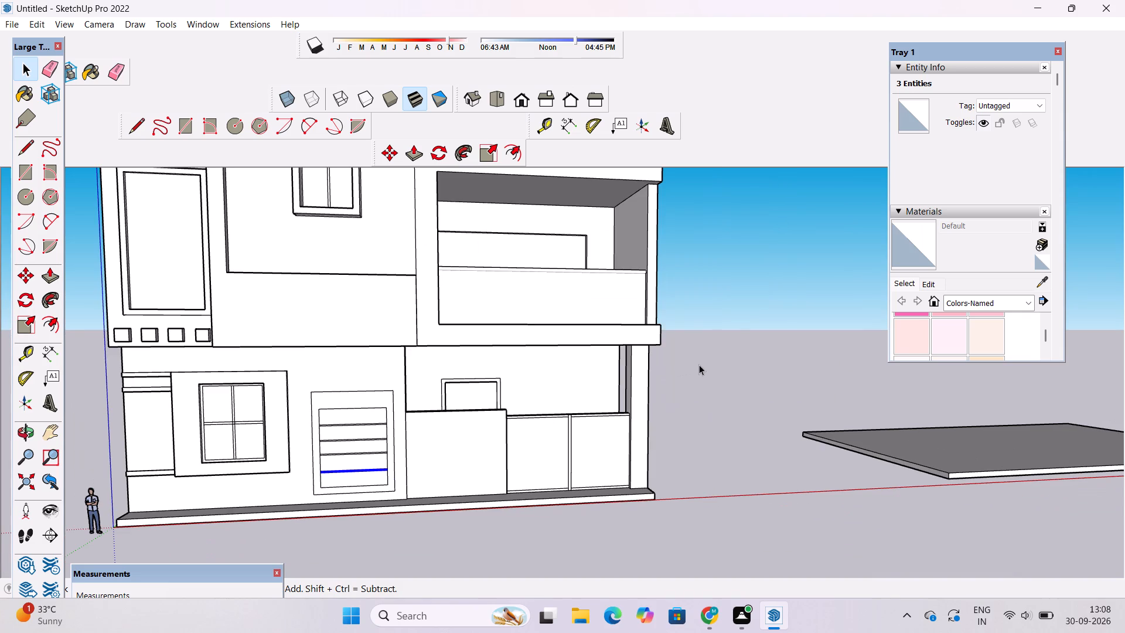
Push/Pull the frame face around the inner rectangle 10" outward from the ground-floor wall.
{"action": "scroll", "coordinate": [330, 462], "scroll_direction": "up", "scroll_amount": 10}
{"action": "key", "text": "o"}
{"action": "left_click_drag", "start_coordinate": [322, 458], "coordinate": [464, 478]}
{"action": "scroll", "coordinate": [464, 478], "scroll_direction": "down", "scroll_amount": 4}
{"action": "left_click_drag", "start_coordinate": [501, 455], "coordinate": [356, 446]}
{"action": "left_click_drag", "start_coordinate": [353, 444], "coordinate": [311, 437], "text": "shift"}
{"action": "scroll", "coordinate": [367, 406], "scroll_direction": "up", "scroll_amount": 4}
{"action": "left_click_drag", "start_coordinate": [367, 406], "coordinate": [297, 421], "text": "shift"}
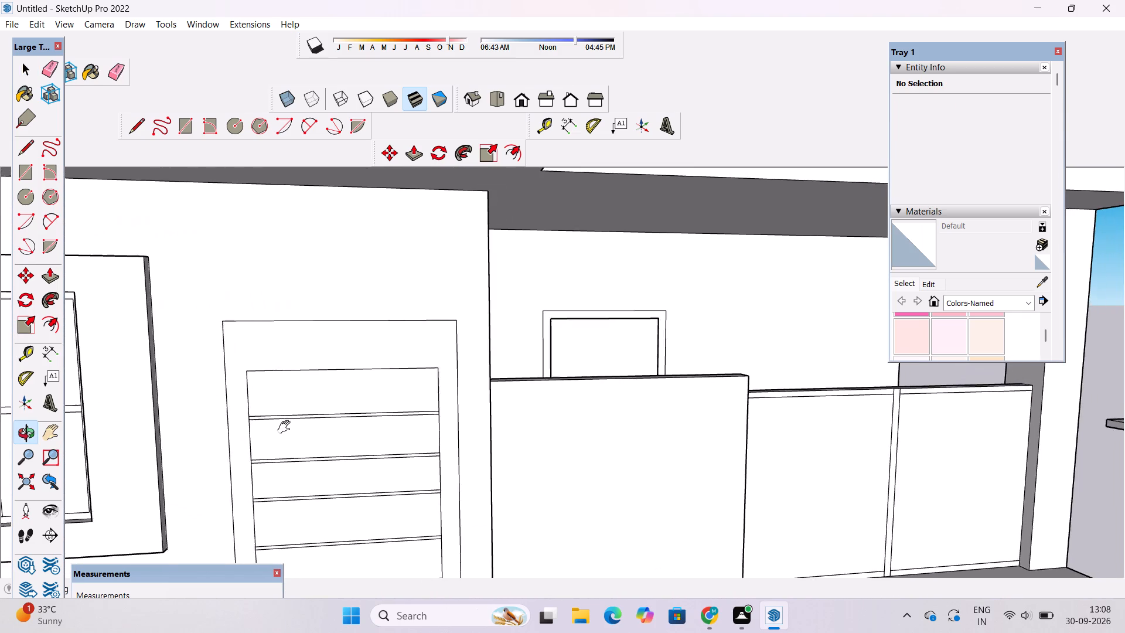
{"action": "left_click_drag", "start_coordinate": [289, 430], "coordinate": [315, 438]}
{"action": "key", "text": "c"}
{"action": "key", "text": "space"}
{"action": "left_click", "coordinate": [357, 356]}
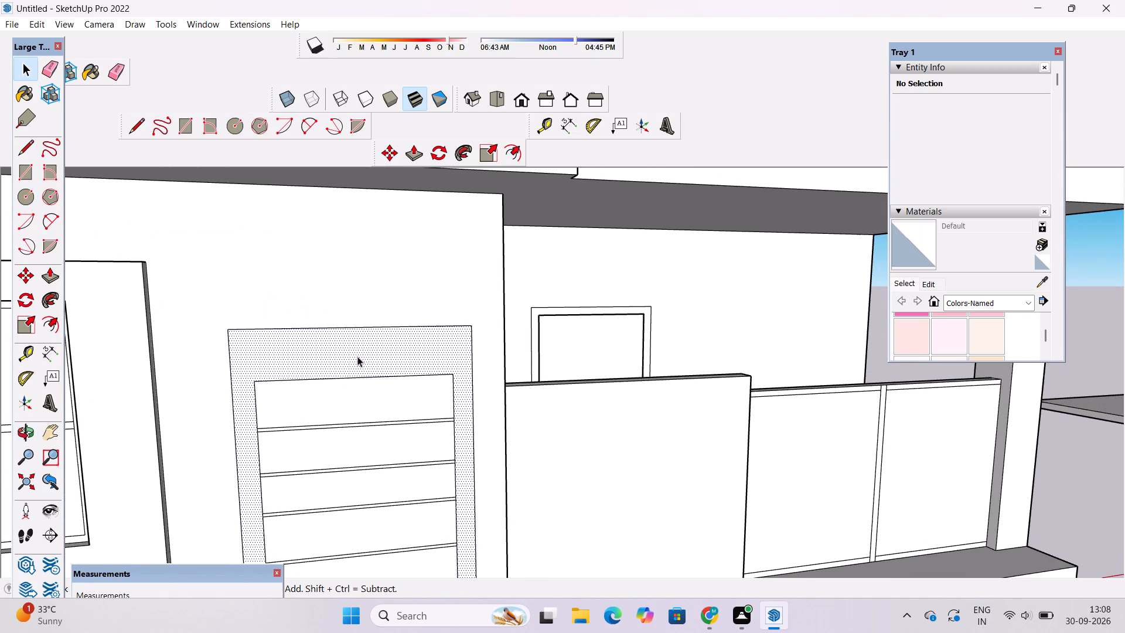
{"action": "key", "text": "p"}
{"action": "left_click", "coordinate": [357, 356]}
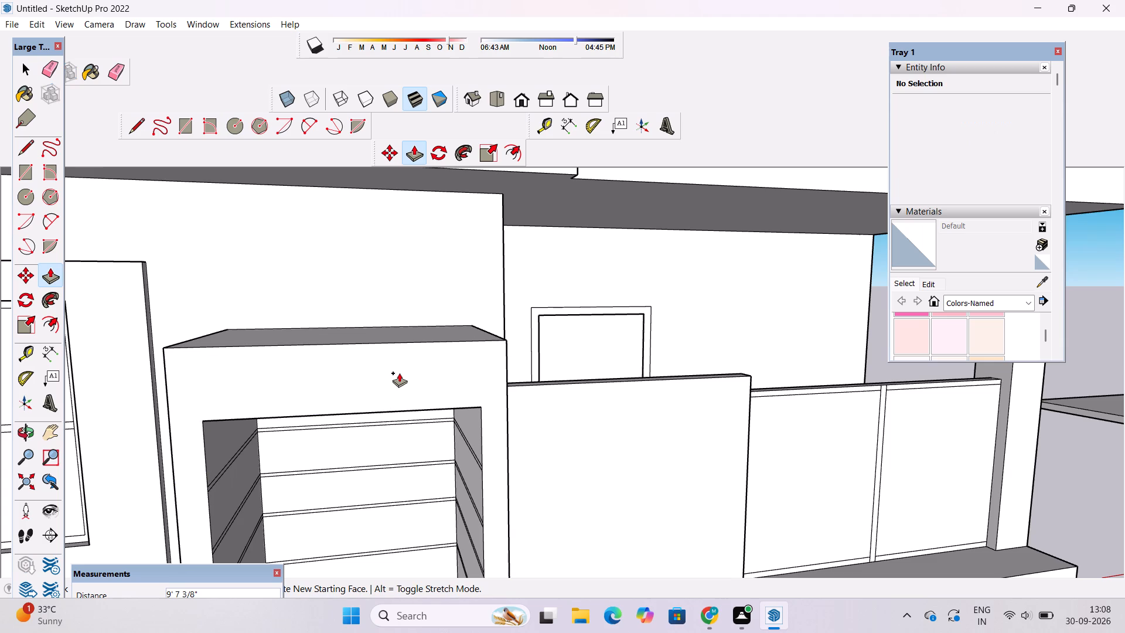
{"action": "type", "text": "10\""}
{"action": "key", "text": "Return"}
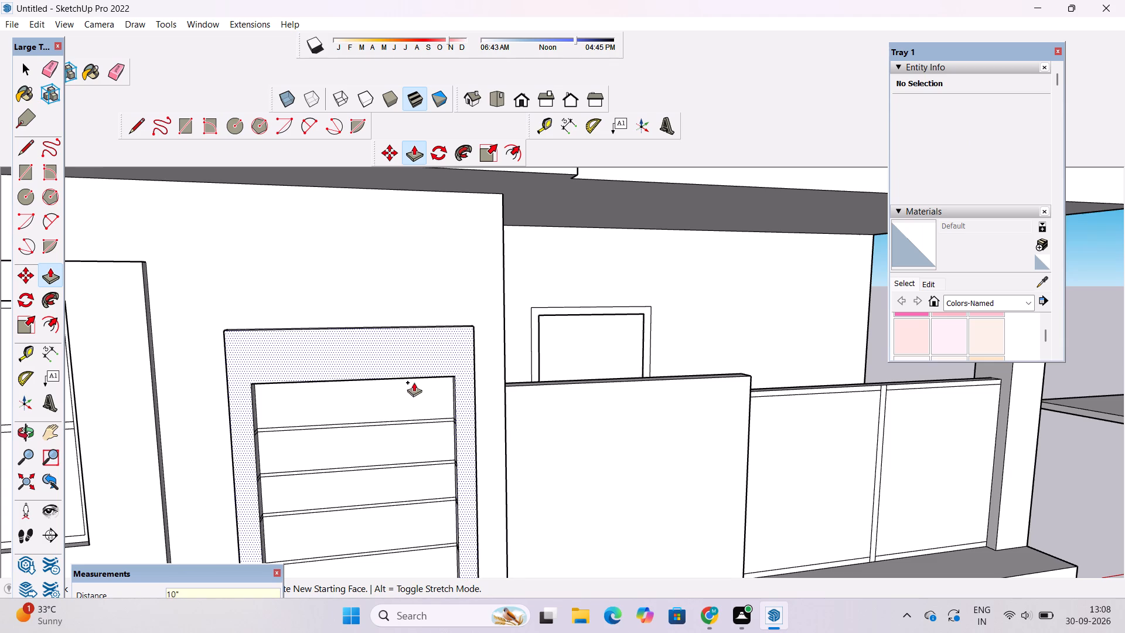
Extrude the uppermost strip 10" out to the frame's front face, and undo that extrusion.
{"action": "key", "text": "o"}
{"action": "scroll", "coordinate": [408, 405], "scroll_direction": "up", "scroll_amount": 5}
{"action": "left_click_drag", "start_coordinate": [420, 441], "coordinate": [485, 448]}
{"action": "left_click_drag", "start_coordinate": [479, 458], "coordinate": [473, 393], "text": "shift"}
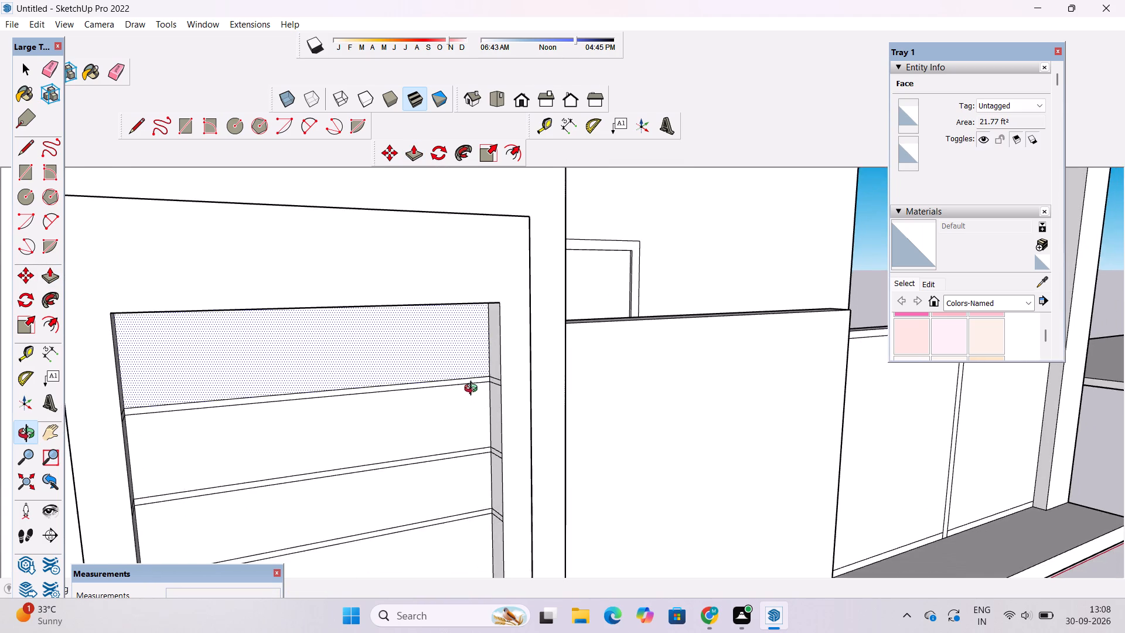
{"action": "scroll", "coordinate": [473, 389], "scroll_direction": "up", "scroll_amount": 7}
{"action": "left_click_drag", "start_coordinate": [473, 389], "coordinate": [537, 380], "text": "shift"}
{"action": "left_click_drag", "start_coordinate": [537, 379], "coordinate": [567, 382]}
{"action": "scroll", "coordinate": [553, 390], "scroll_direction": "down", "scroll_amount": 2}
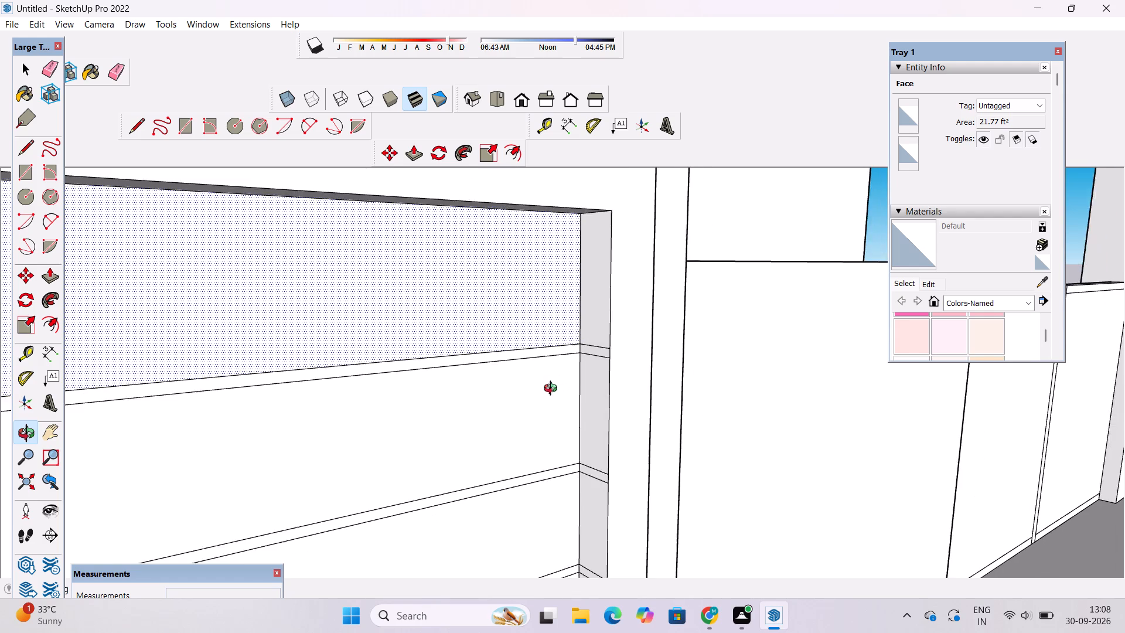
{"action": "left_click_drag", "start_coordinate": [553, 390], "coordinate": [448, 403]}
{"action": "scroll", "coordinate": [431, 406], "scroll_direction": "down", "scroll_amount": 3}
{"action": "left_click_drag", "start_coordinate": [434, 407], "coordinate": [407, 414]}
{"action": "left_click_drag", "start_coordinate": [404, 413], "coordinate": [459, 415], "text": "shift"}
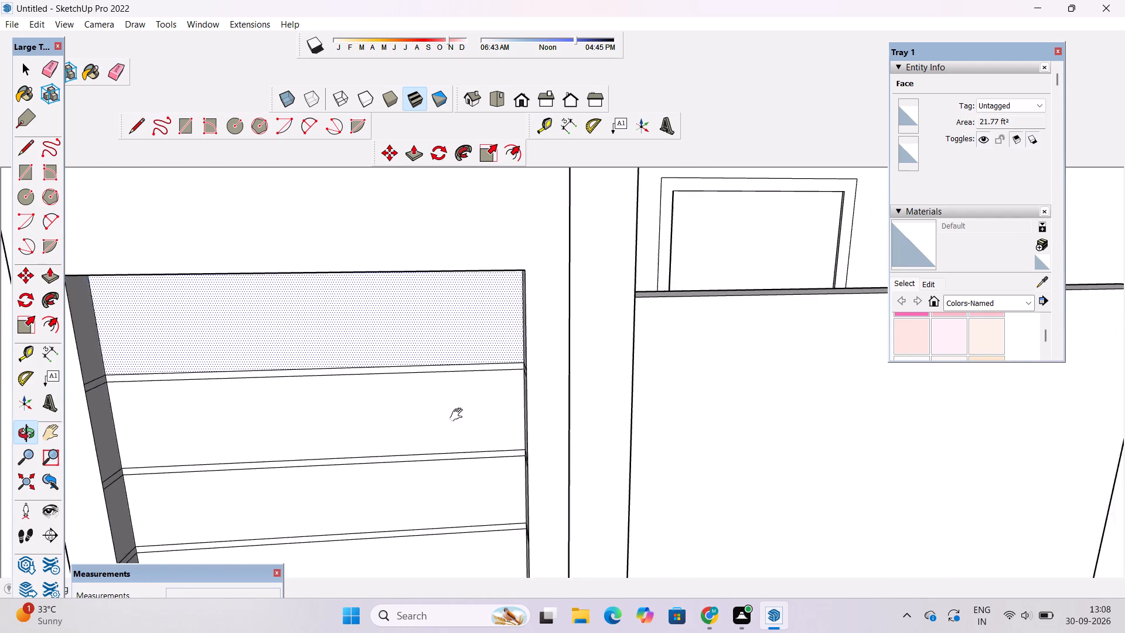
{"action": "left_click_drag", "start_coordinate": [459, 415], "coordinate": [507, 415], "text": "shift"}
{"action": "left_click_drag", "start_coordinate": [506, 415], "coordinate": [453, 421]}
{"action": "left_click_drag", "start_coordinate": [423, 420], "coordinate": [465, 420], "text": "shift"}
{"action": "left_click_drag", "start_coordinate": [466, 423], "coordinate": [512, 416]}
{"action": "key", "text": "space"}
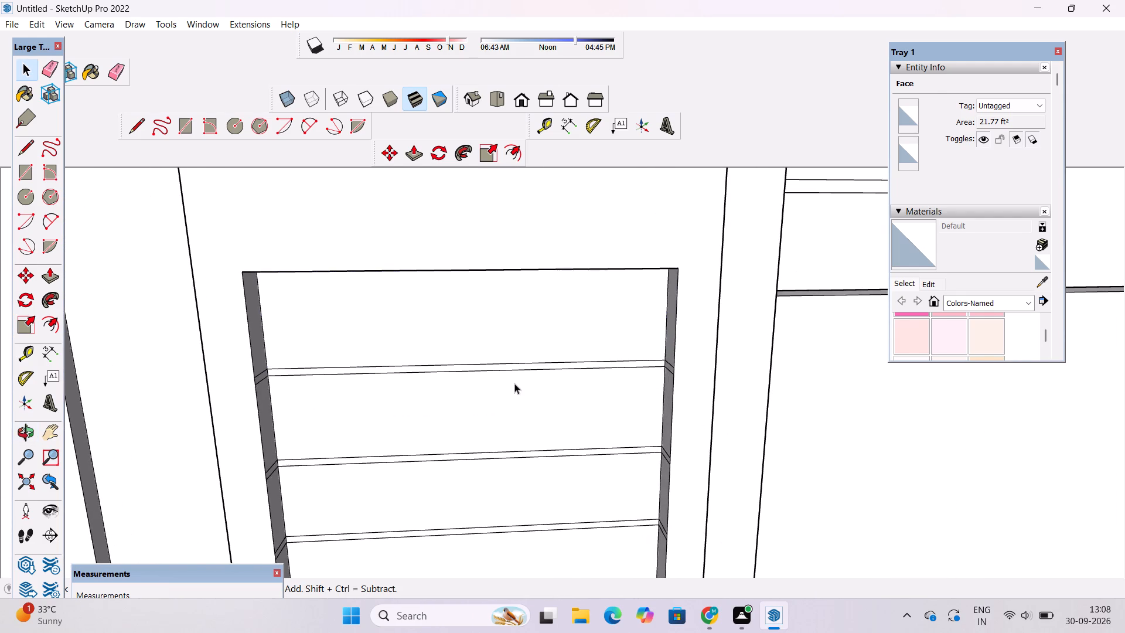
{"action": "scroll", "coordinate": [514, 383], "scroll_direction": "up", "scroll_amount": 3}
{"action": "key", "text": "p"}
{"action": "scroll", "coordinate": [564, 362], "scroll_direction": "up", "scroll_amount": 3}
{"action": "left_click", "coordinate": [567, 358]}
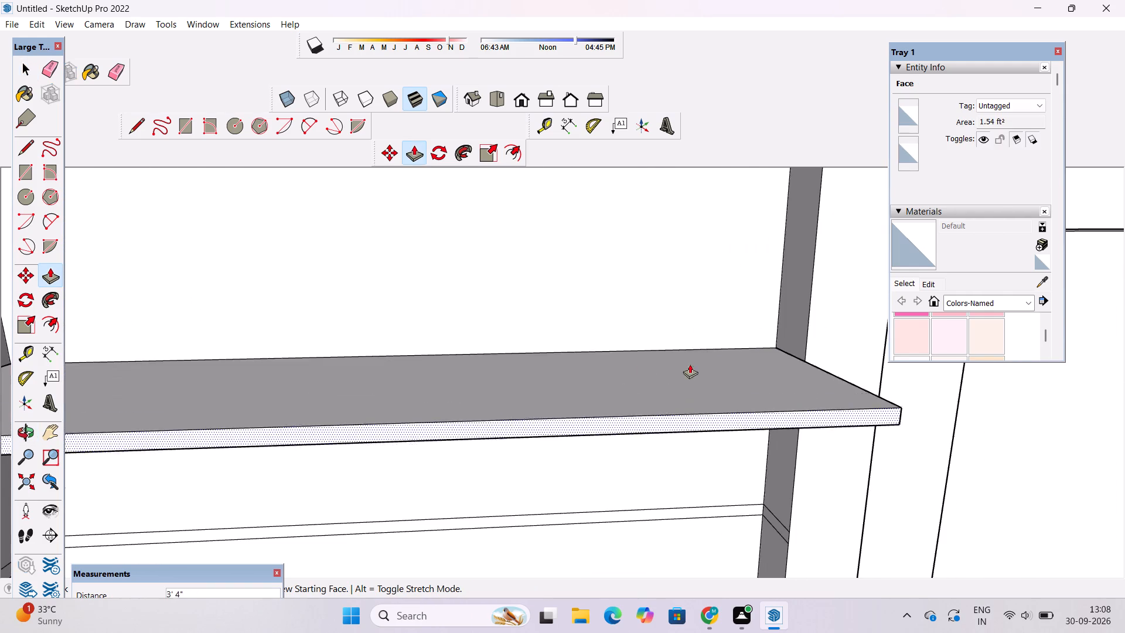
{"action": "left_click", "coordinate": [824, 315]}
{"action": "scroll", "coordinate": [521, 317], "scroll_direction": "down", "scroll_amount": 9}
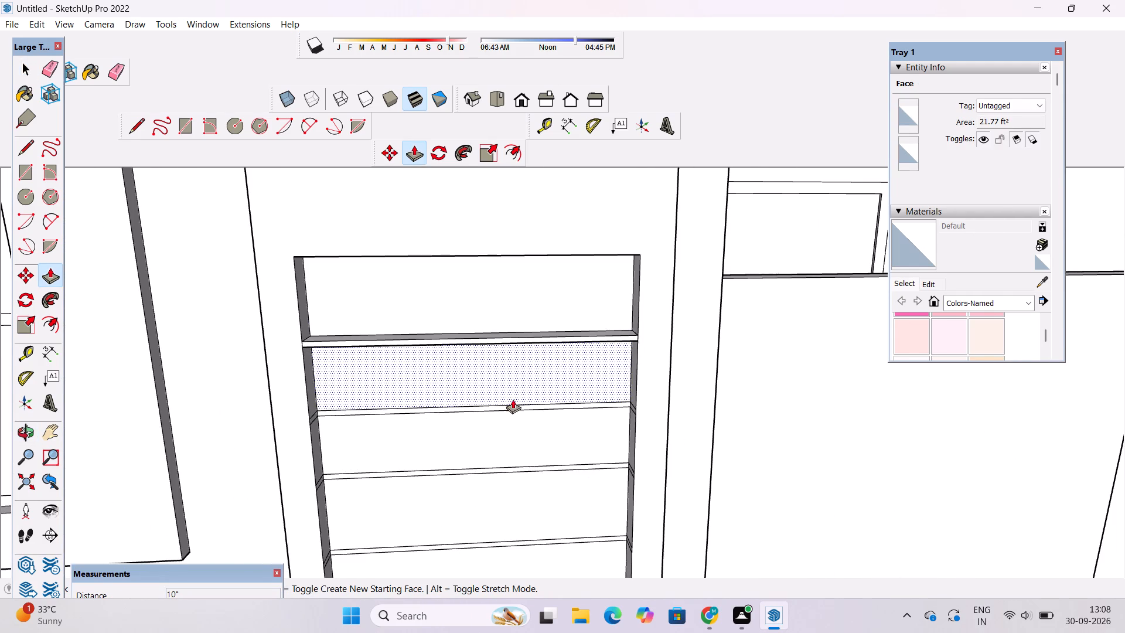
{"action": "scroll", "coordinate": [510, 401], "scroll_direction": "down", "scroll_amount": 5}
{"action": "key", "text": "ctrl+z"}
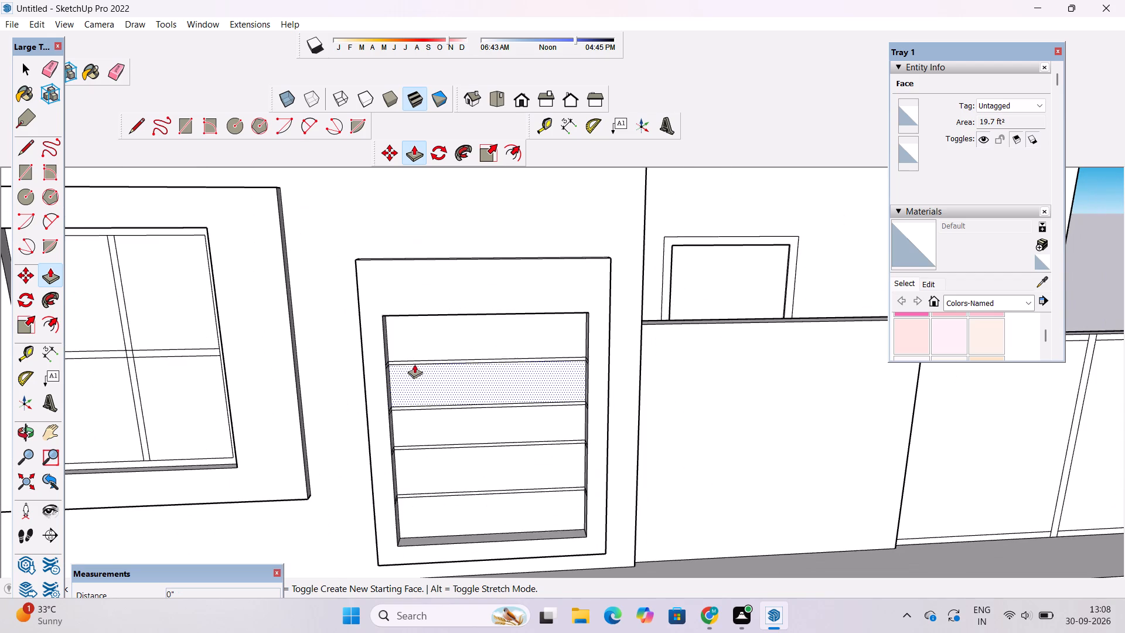
Push the frame's front face back 7" toward the ground-floor wall.
{"action": "scroll", "coordinate": [362, 361], "scroll_direction": "up", "scroll_amount": 4}
{"action": "left_click", "coordinate": [377, 314]}
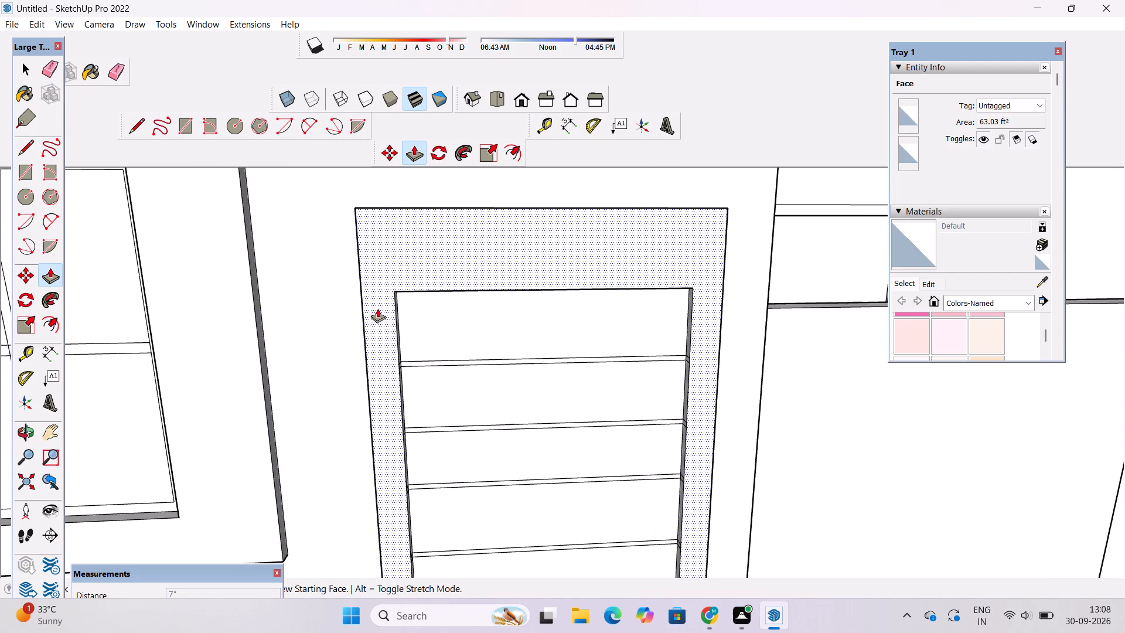
{"action": "left_click", "coordinate": [377, 308]}
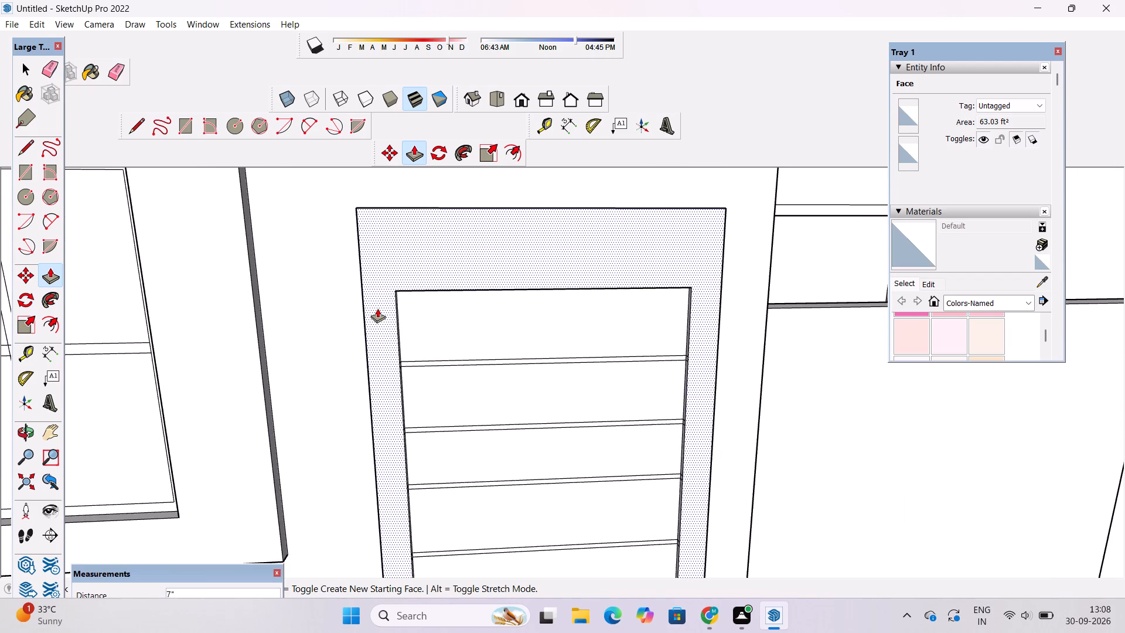
Extrude the uppermost strip 3" outward, flush with the frame's front face.
{"action": "key", "text": "o"}
{"action": "scroll", "coordinate": [376, 341], "scroll_direction": "down", "scroll_amount": 4}
{"action": "left_click_drag", "start_coordinate": [411, 445], "coordinate": [528, 321]}
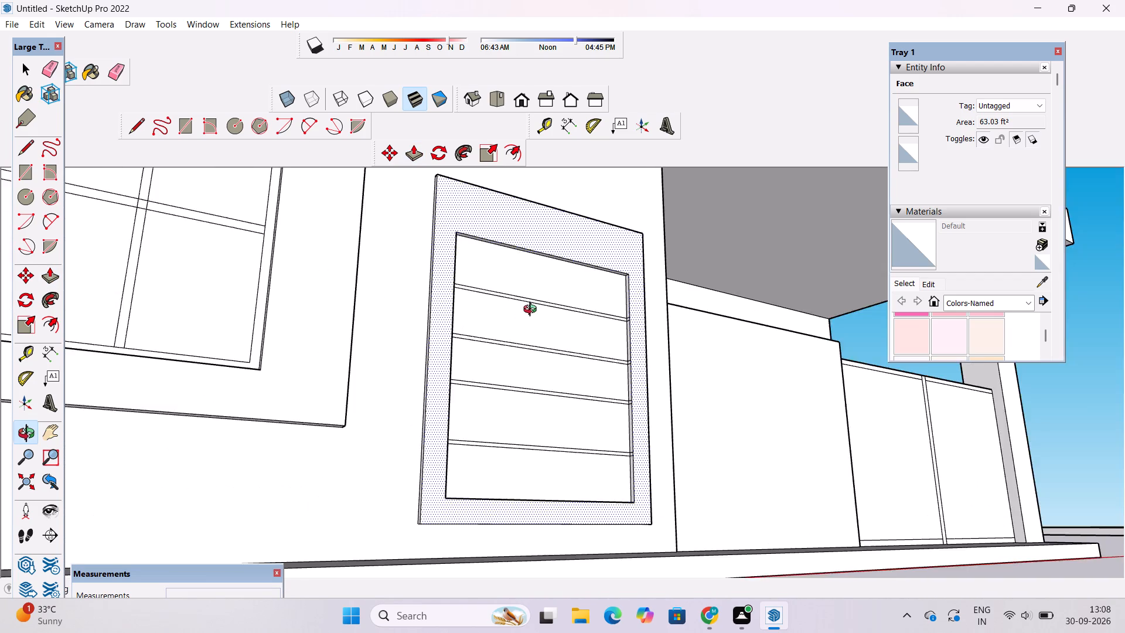
{"action": "scroll", "coordinate": [533, 311], "scroll_direction": "up", "scroll_amount": 4}
{"action": "left_click_drag", "start_coordinate": [633, 325], "coordinate": [448, 406]}
{"action": "scroll", "coordinate": [431, 369], "scroll_direction": "up", "scroll_amount": 4}
{"action": "left_click_drag", "start_coordinate": [431, 369], "coordinate": [441, 396]}
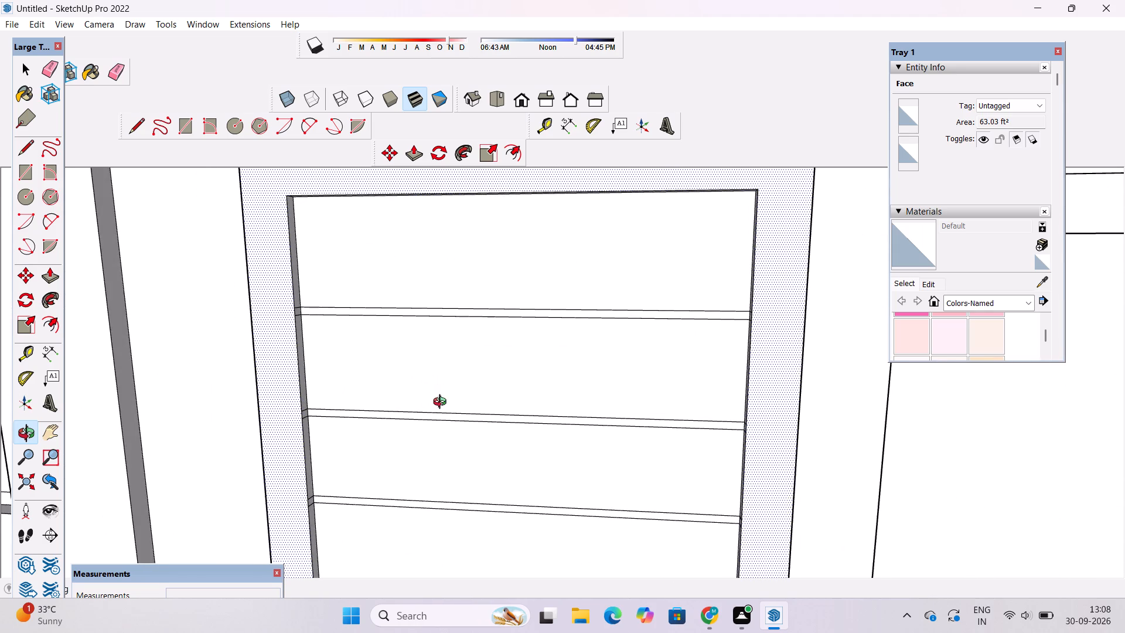
{"action": "left_click_drag", "start_coordinate": [442, 403], "coordinate": [416, 451]}
{"action": "scroll", "coordinate": [370, 342], "scroll_direction": "up", "scroll_amount": 4, "text": "shift"}
{"action": "key", "text": "p"}
{"action": "key", "text": "space"}
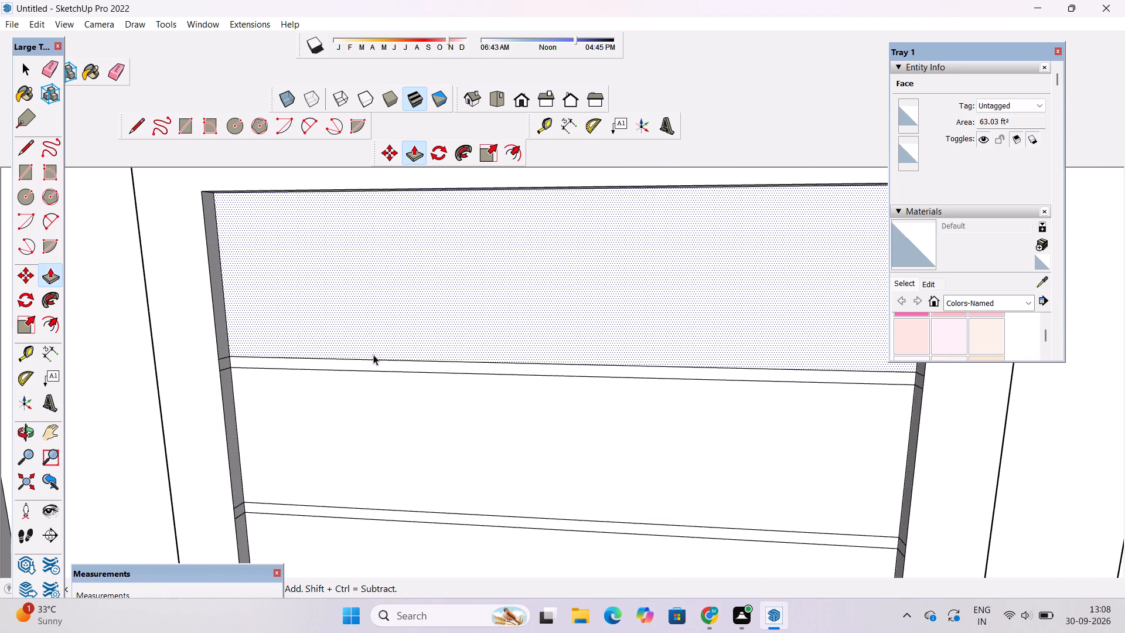
{"action": "key", "text": "p"}
{"action": "left_click", "coordinate": [374, 363]}
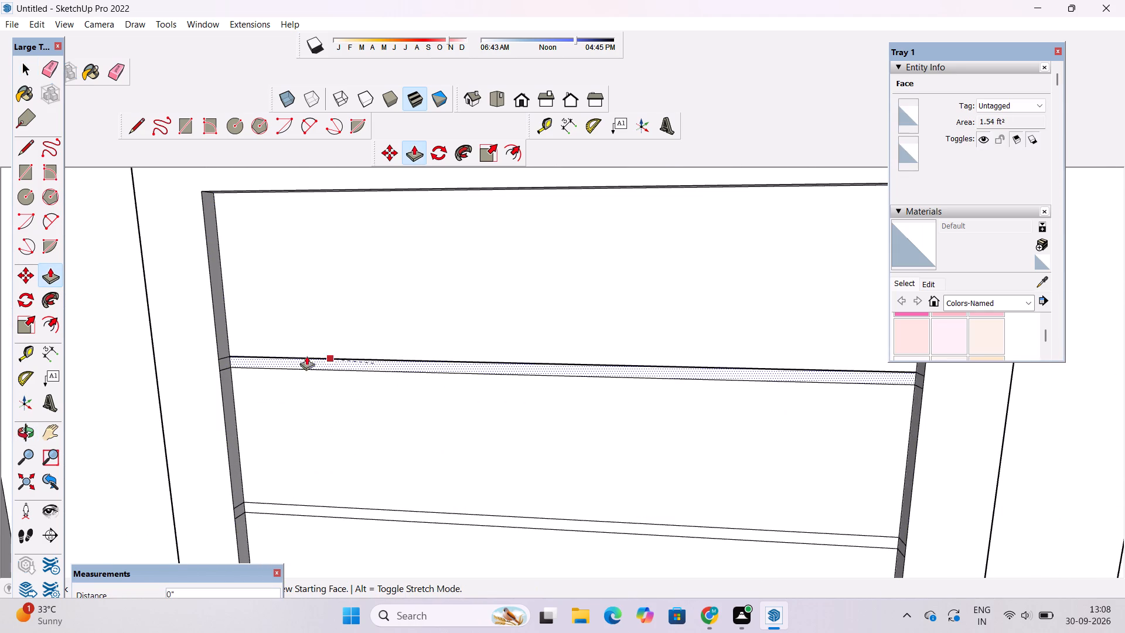
{"action": "left_click", "coordinate": [206, 345]}
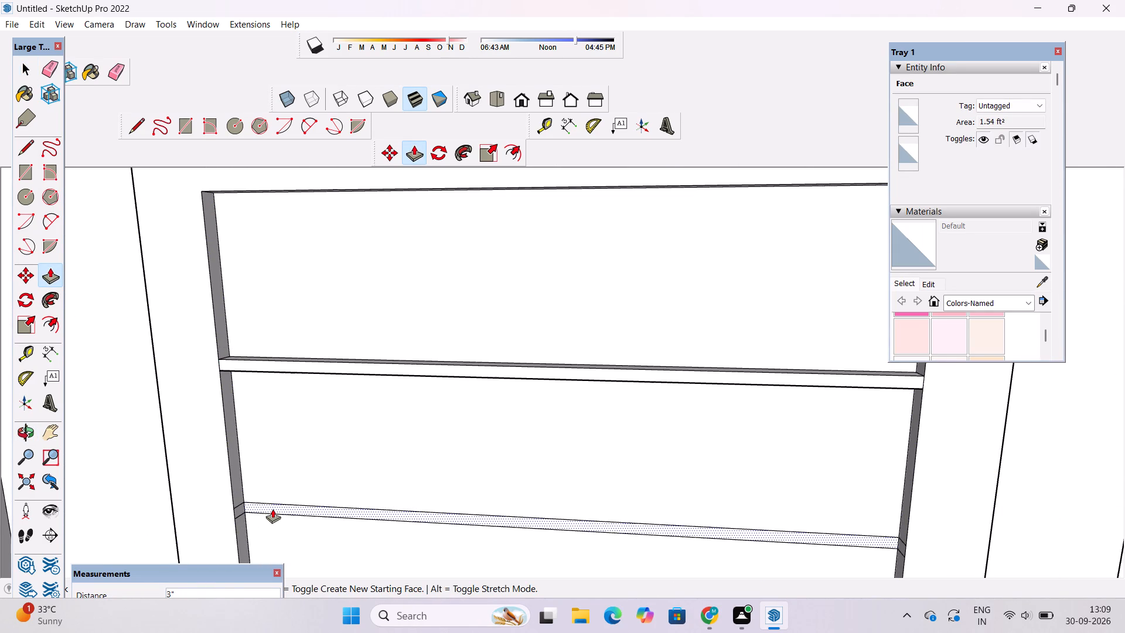
Extrude the three remaining strips below it 3" outward, flush with the frame's front face.
{"action": "left_click", "coordinate": [272, 509]}
{"action": "left_click", "coordinate": [207, 485]}
{"action": "scroll", "coordinate": [276, 305], "scroll_direction": "down", "scroll_amount": 11}
{"action": "scroll", "coordinate": [282, 455], "scroll_direction": "up", "scroll_amount": 2}
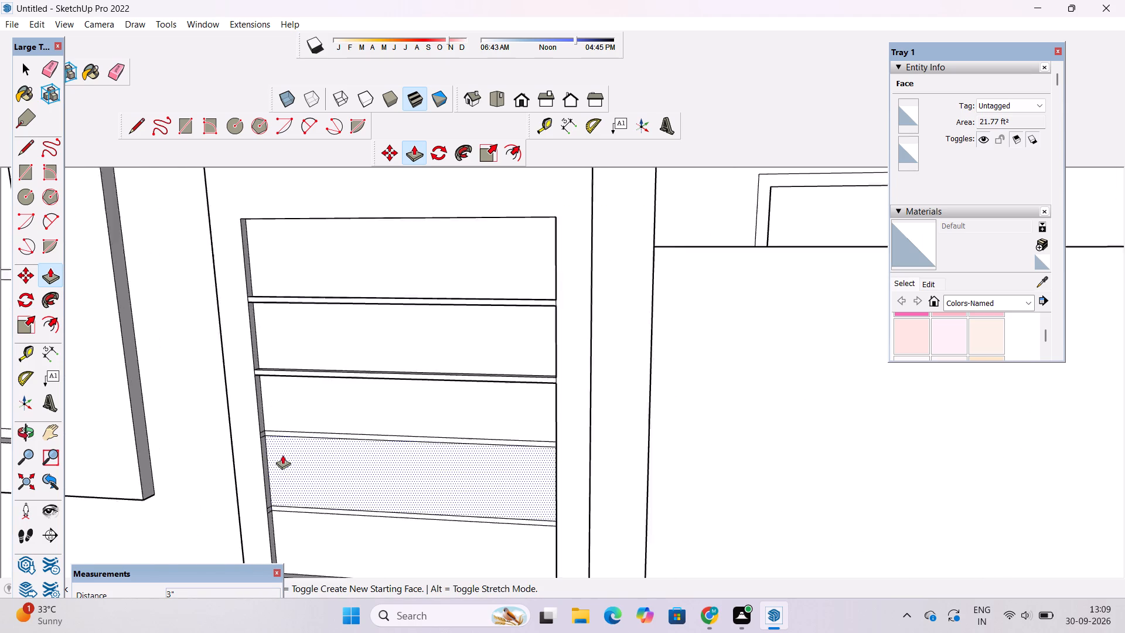
{"action": "scroll", "coordinate": [282, 455], "scroll_direction": "up", "scroll_amount": 8}
{"action": "left_click", "coordinate": [291, 412]}
{"action": "left_click", "coordinate": [213, 402]}
{"action": "scroll", "coordinate": [271, 302], "scroll_direction": "down", "scroll_amount": 2}
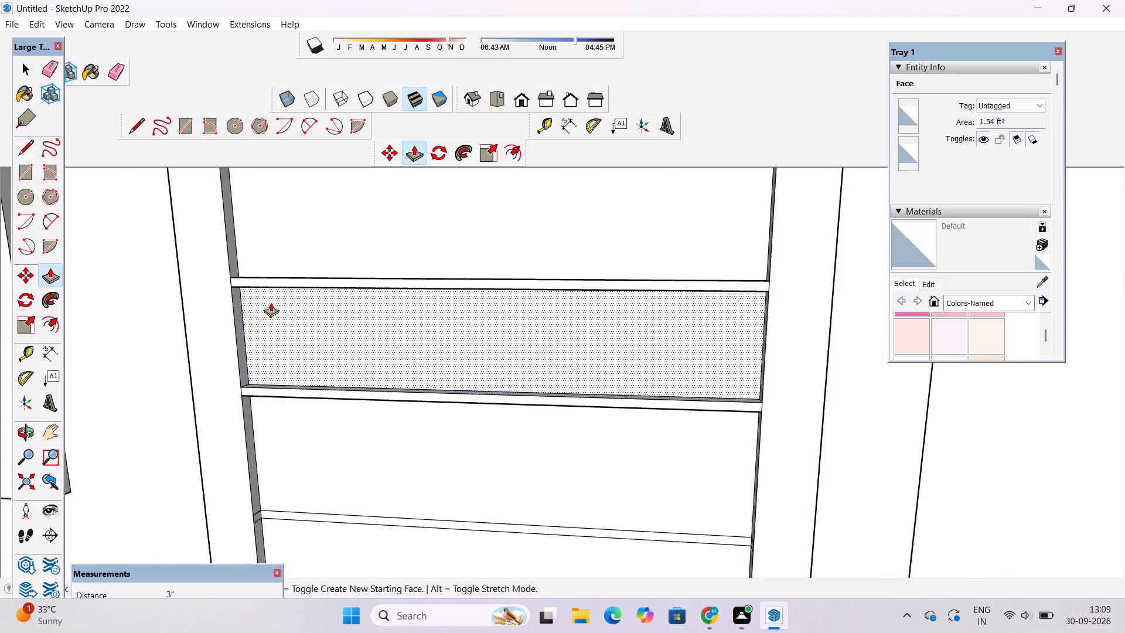
{"action": "scroll", "coordinate": [271, 302], "scroll_direction": "down", "scroll_amount": 9}
{"action": "scroll", "coordinate": [285, 406], "scroll_direction": "up", "scroll_amount": 11}
{"action": "left_click", "coordinate": [306, 426]}
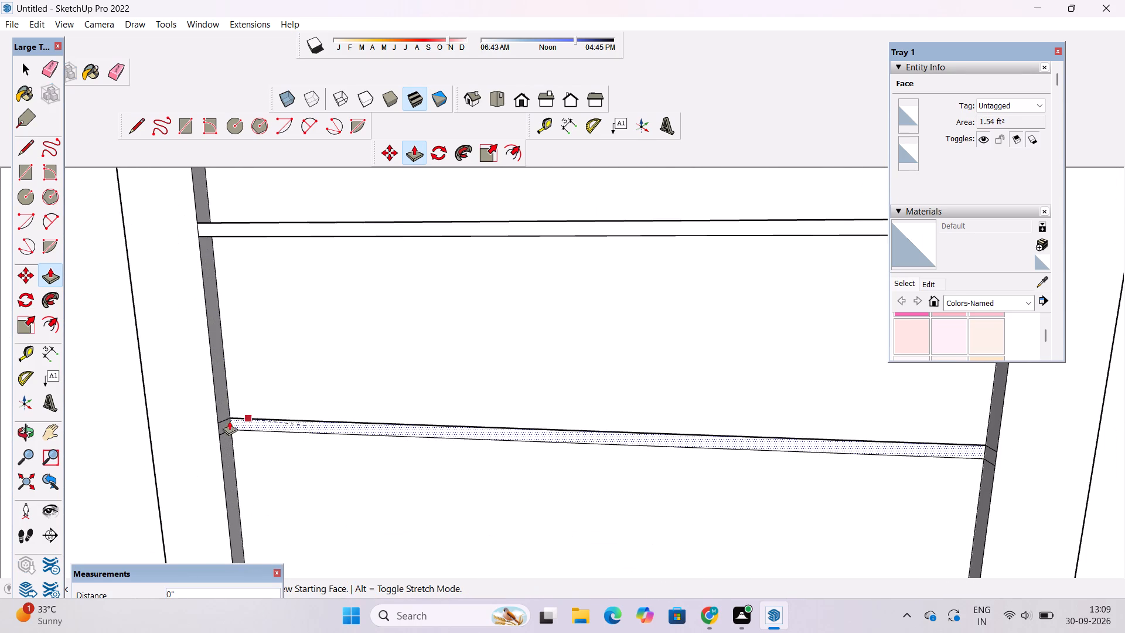
{"action": "left_click", "coordinate": [199, 411]}
{"action": "key", "text": "o"}
{"action": "scroll", "coordinate": [201, 393], "scroll_direction": "down", "scroll_amount": 16}
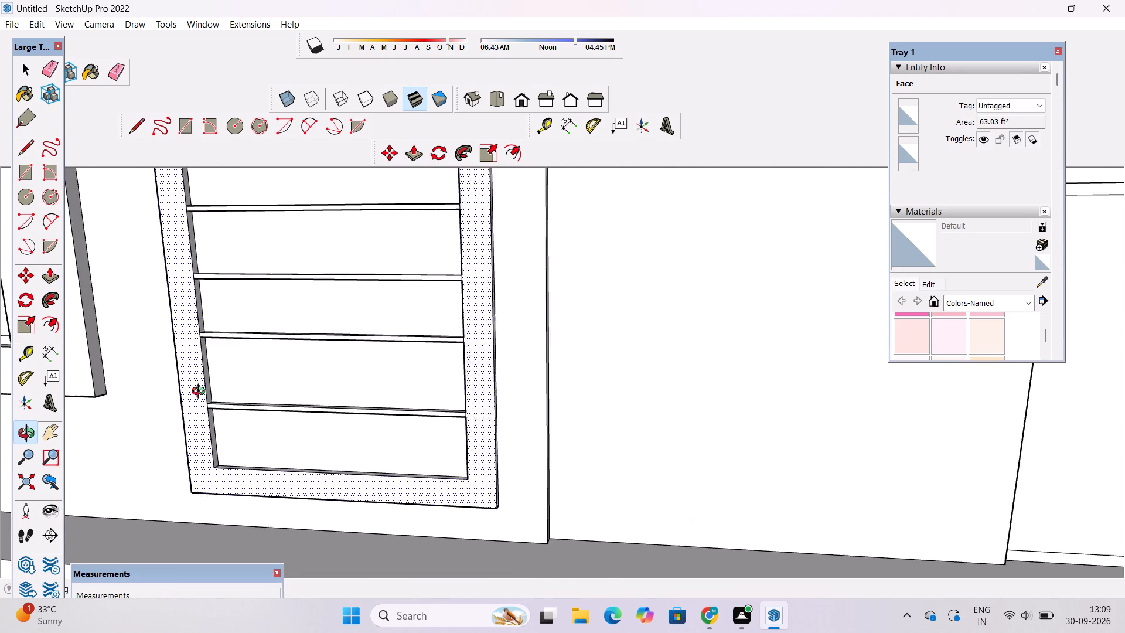
Erase the leftover vertical edge on the end face of the porch wall's taller section.
{"action": "scroll", "coordinate": [201, 393], "scroll_direction": "down", "scroll_amount": 3}
{"action": "left_click_drag", "start_coordinate": [201, 393], "coordinate": [277, 404]}
{"action": "scroll", "coordinate": [277, 404], "scroll_direction": "down", "scroll_amount": 5}
{"action": "left_click_drag", "start_coordinate": [300, 384], "coordinate": [347, 420], "text": "shift"}
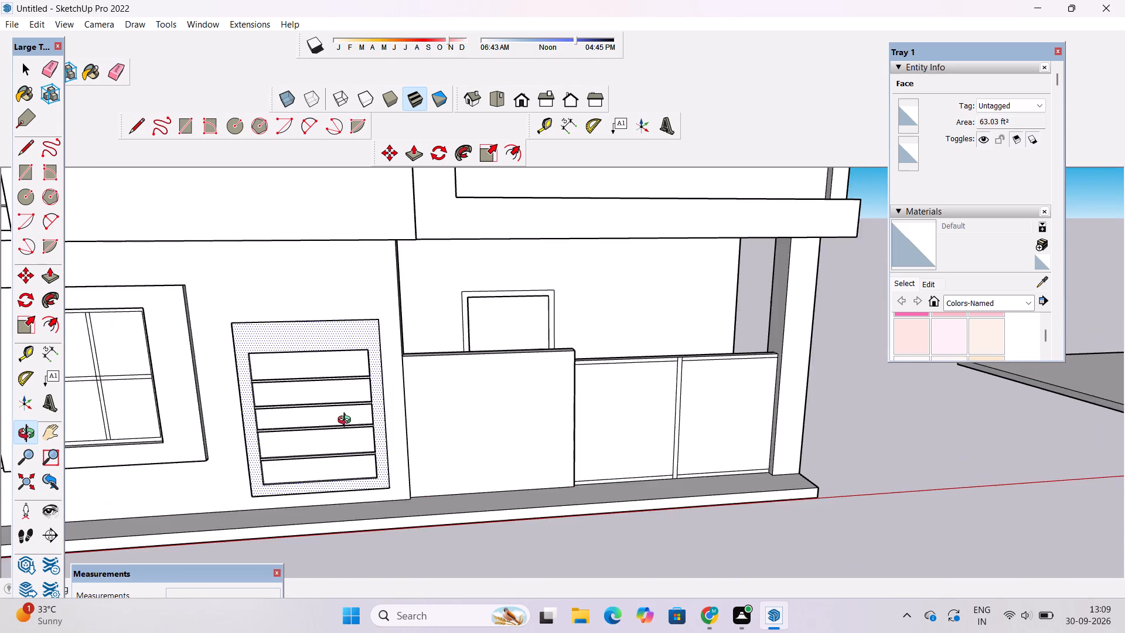
{"action": "scroll", "coordinate": [345, 421], "scroll_direction": "down", "scroll_amount": 5}
{"action": "left_click_drag", "start_coordinate": [345, 421], "coordinate": [347, 375]}
{"action": "scroll", "coordinate": [347, 374], "scroll_direction": "down", "scroll_amount": 6}
{"action": "left_click_drag", "start_coordinate": [365, 381], "coordinate": [294, 381], "text": "shift"}
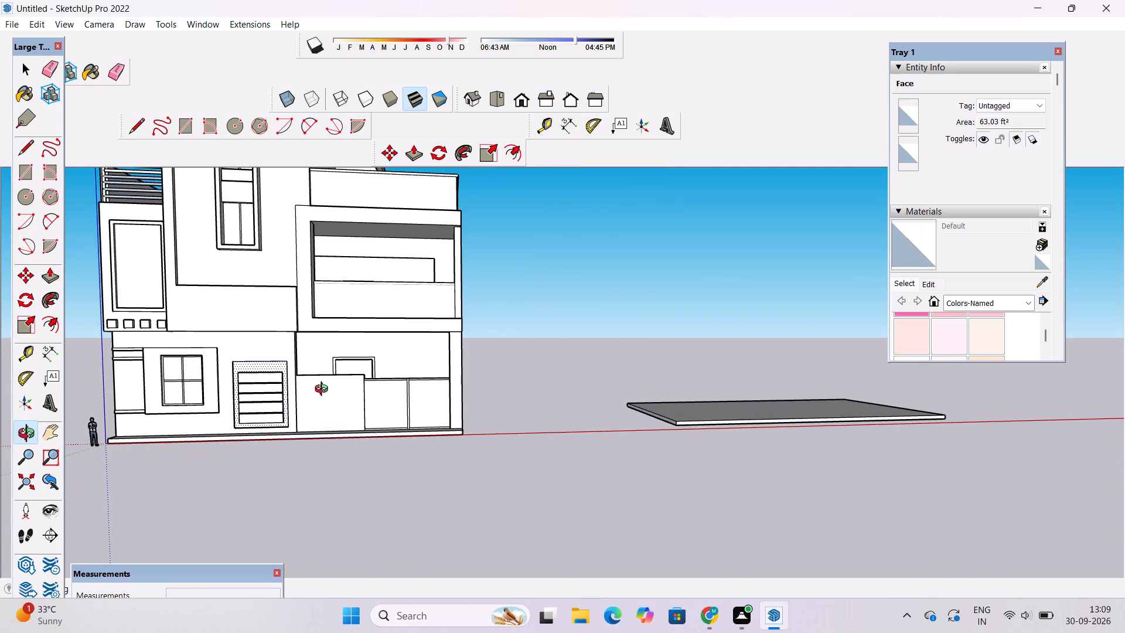
{"action": "scroll", "coordinate": [332, 390], "scroll_direction": "up", "scroll_amount": 7}
{"action": "left_click_drag", "start_coordinate": [349, 379], "coordinate": [342, 455]}
{"action": "scroll", "coordinate": [339, 423], "scroll_direction": "up", "scroll_amount": 4}
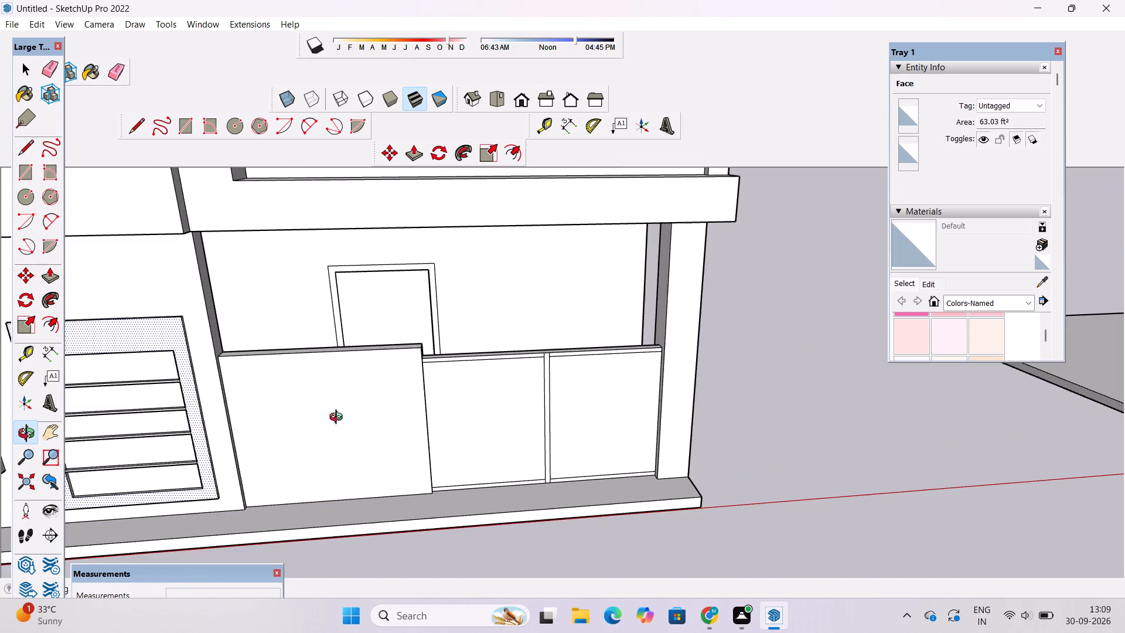
{"action": "scroll", "coordinate": [363, 402], "scroll_direction": "up", "scroll_amount": 4}
{"action": "left_click_drag", "start_coordinate": [429, 403], "coordinate": [321, 433]}
{"action": "scroll", "coordinate": [322, 413], "scroll_direction": "down", "scroll_amount": 3}
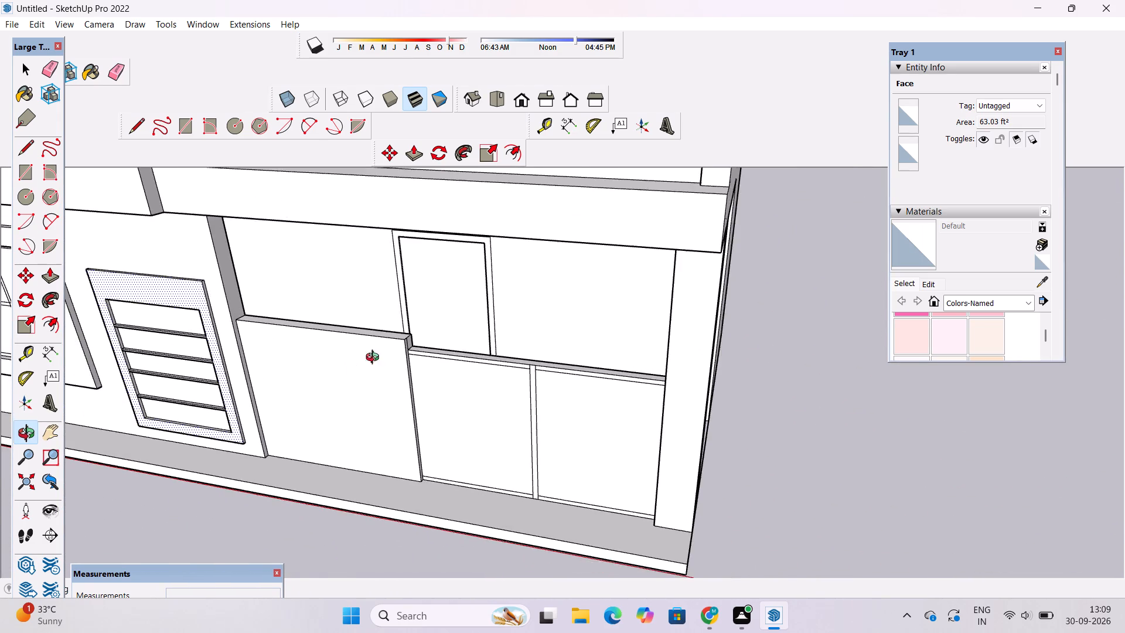
{"action": "scroll", "coordinate": [391, 345], "scroll_direction": "up", "scroll_amount": 4}
{"action": "left_click_drag", "start_coordinate": [432, 345], "coordinate": [338, 363]}
{"action": "scroll", "coordinate": [391, 325], "scroll_direction": "up", "scroll_amount": 10}
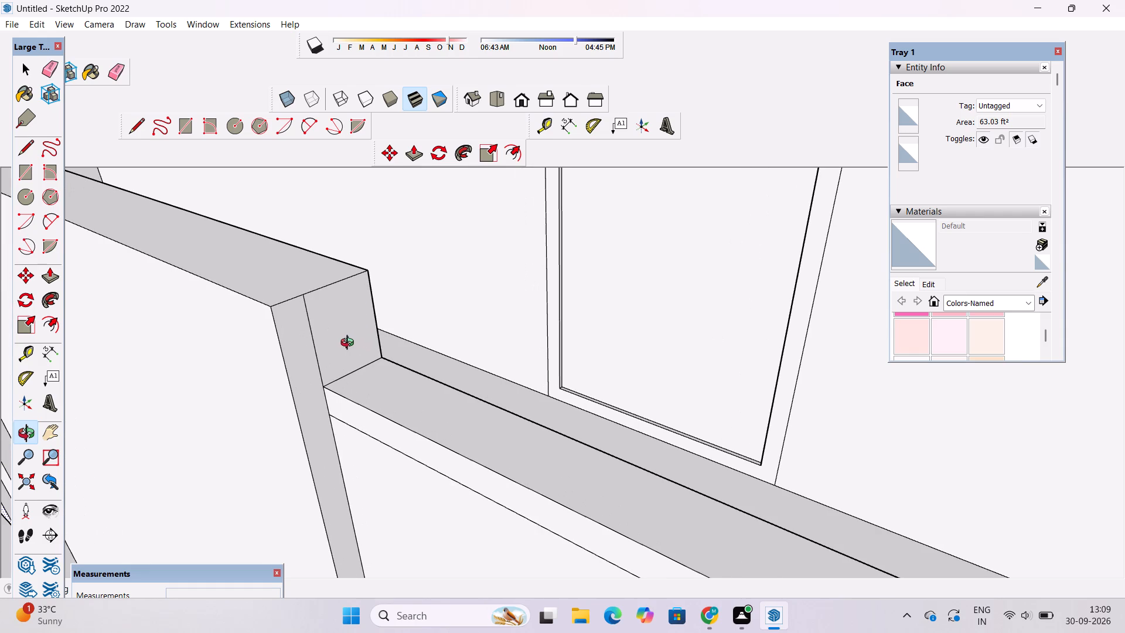
{"action": "key", "text": "e"}
{"action": "scroll", "coordinate": [333, 346], "scroll_direction": "up", "scroll_amount": 3}
{"action": "left_click_drag", "start_coordinate": [312, 321], "coordinate": [294, 349]}
{"action": "key", "text": "o"}
Examine the porch, the overall facade and the first-floor balcony opening from above and below.
{"action": "scroll", "coordinate": [298, 350], "scroll_direction": "down", "scroll_amount": 11}
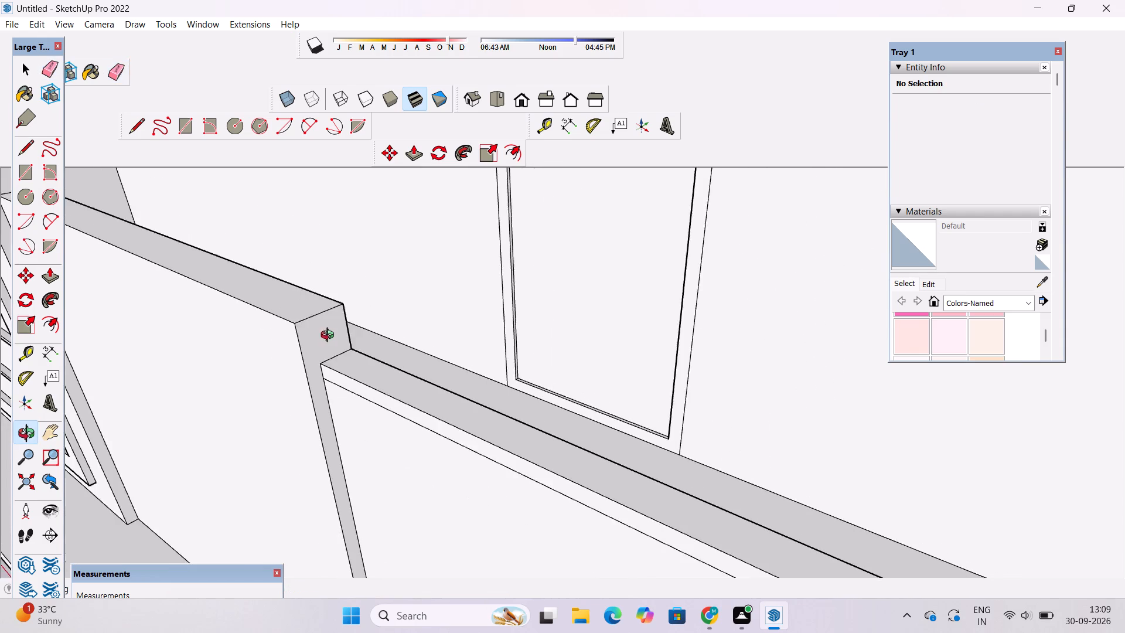
{"action": "scroll", "coordinate": [330, 336], "scroll_direction": "down", "scroll_amount": 6}
{"action": "left_click_drag", "start_coordinate": [318, 369], "coordinate": [458, 334]}
{"action": "scroll", "coordinate": [458, 333], "scroll_direction": "down", "scroll_amount": 7}
{"action": "left_click_drag", "start_coordinate": [548, 355], "coordinate": [574, 328]}
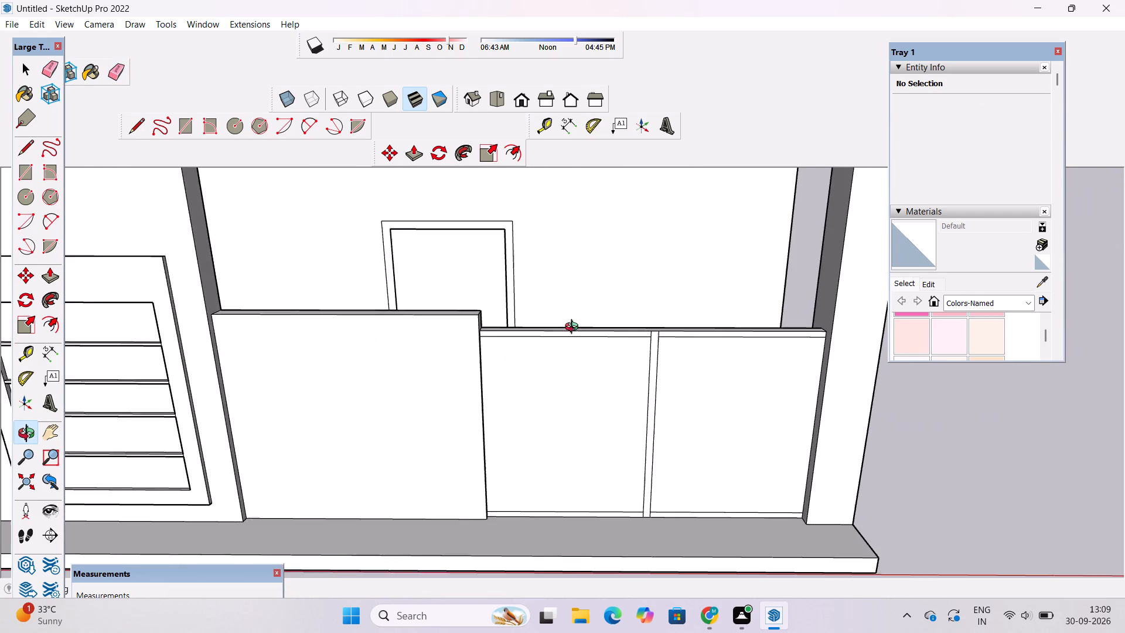
{"action": "left_click_drag", "start_coordinate": [574, 328], "coordinate": [577, 324]}
{"action": "scroll", "coordinate": [577, 324], "scroll_direction": "down", "scroll_amount": 4}
{"action": "left_click_drag", "start_coordinate": [653, 330], "coordinate": [687, 441], "text": "shift"}
{"action": "left_click_drag", "start_coordinate": [687, 441], "coordinate": [654, 342], "text": "shift"}
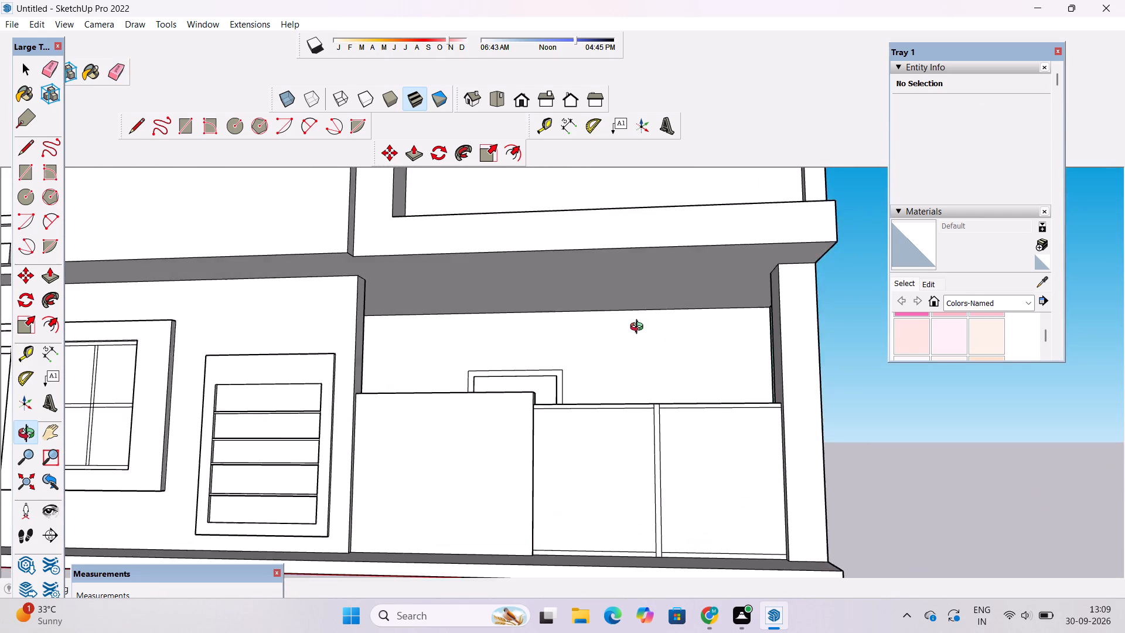
{"action": "scroll", "coordinate": [636, 329], "scroll_direction": "down", "scroll_amount": 5}
{"action": "left_click_drag", "start_coordinate": [639, 332], "coordinate": [679, 427], "text": "shift"}
{"action": "scroll", "coordinate": [626, 399], "scroll_direction": "down", "scroll_amount": 5}
{"action": "left_click_drag", "start_coordinate": [591, 403], "coordinate": [639, 447]}
{"action": "scroll", "coordinate": [645, 396], "scroll_direction": "up", "scroll_amount": 3}
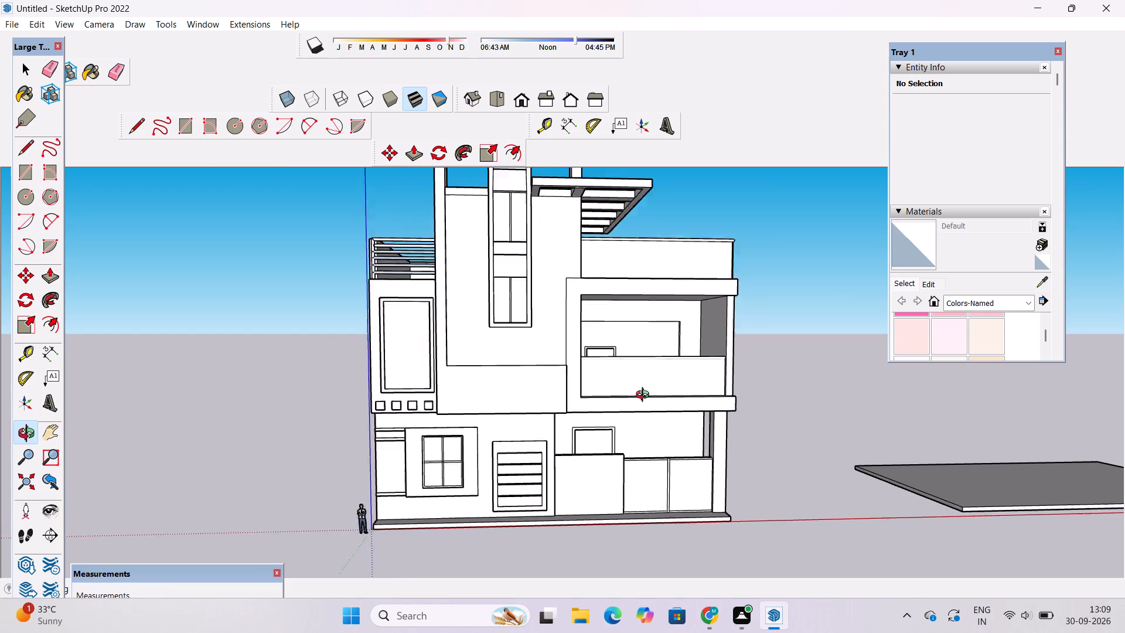
{"action": "scroll", "coordinate": [645, 396], "scroll_direction": "up", "scroll_amount": 1}
{"action": "left_click_drag", "start_coordinate": [639, 399], "coordinate": [587, 417], "text": "shift"}
{"action": "scroll", "coordinate": [544, 445], "scroll_direction": "up", "scroll_amount": 8}
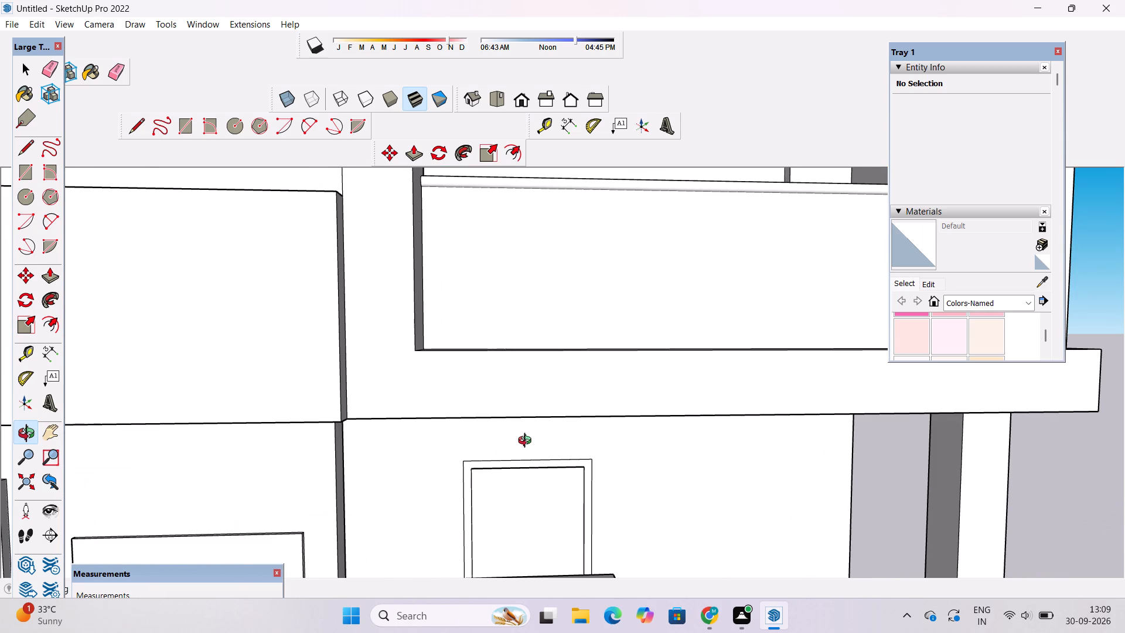
{"action": "scroll", "coordinate": [527, 442], "scroll_direction": "down", "scroll_amount": 4}
{"action": "left_click_drag", "start_coordinate": [527, 441], "coordinate": [524, 515], "text": "shift"}
{"action": "scroll", "coordinate": [509, 495], "scroll_direction": "up", "scroll_amount": 3}
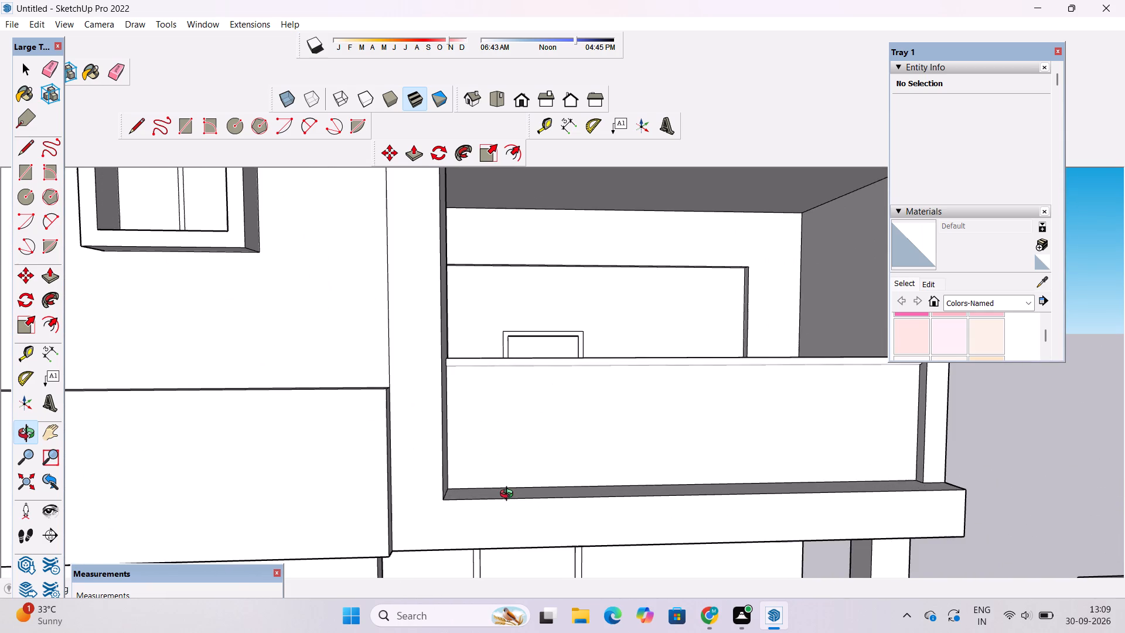
{"action": "left_click_drag", "start_coordinate": [509, 495], "coordinate": [522, 587]}
{"action": "scroll", "coordinate": [496, 488], "scroll_direction": "down", "scroll_amount": 2}
{"action": "left_click_drag", "start_coordinate": [523, 499], "coordinate": [472, 242]}
{"action": "left_click_drag", "start_coordinate": [462, 272], "coordinate": [457, 547], "text": "shift"}
{"action": "scroll", "coordinate": [459, 548], "scroll_direction": "up", "scroll_amount": 3}
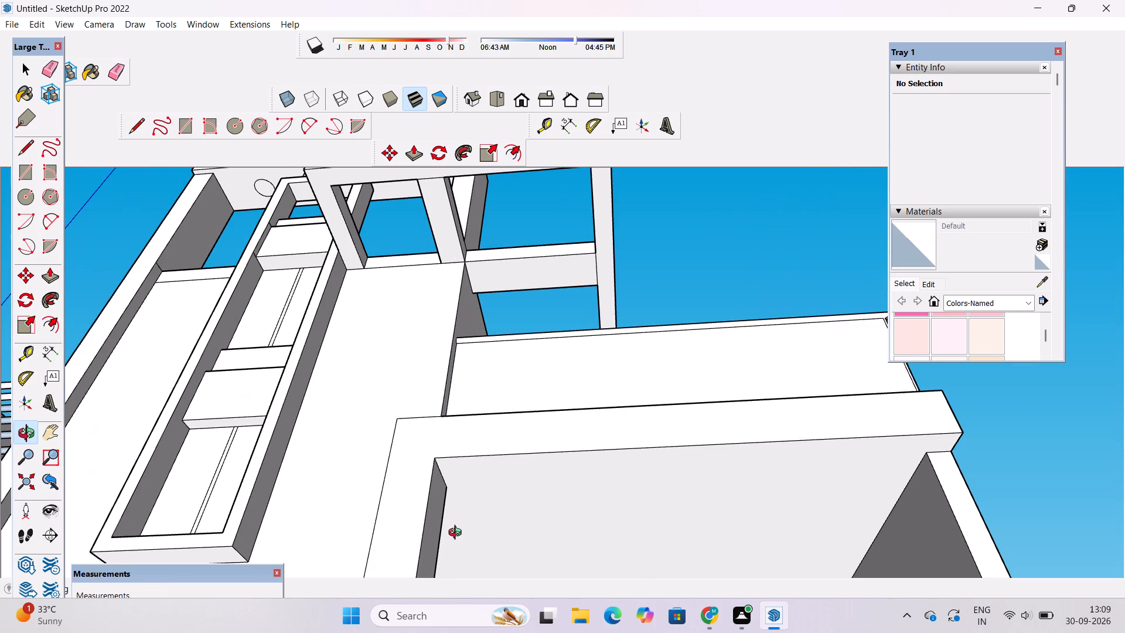
{"action": "left_click_drag", "start_coordinate": [458, 534], "coordinate": [448, 443], "text": "shift"}
{"action": "scroll", "coordinate": [438, 374], "scroll_direction": "down", "scroll_amount": 6}
{"action": "left_click_drag", "start_coordinate": [461, 425], "coordinate": [572, 588]}
{"action": "left_click_drag", "start_coordinate": [575, 593], "coordinate": [533, 418], "text": "shift"}
{"action": "scroll", "coordinate": [530, 404], "scroll_direction": "down", "scroll_amount": 5, "text": "shift"}
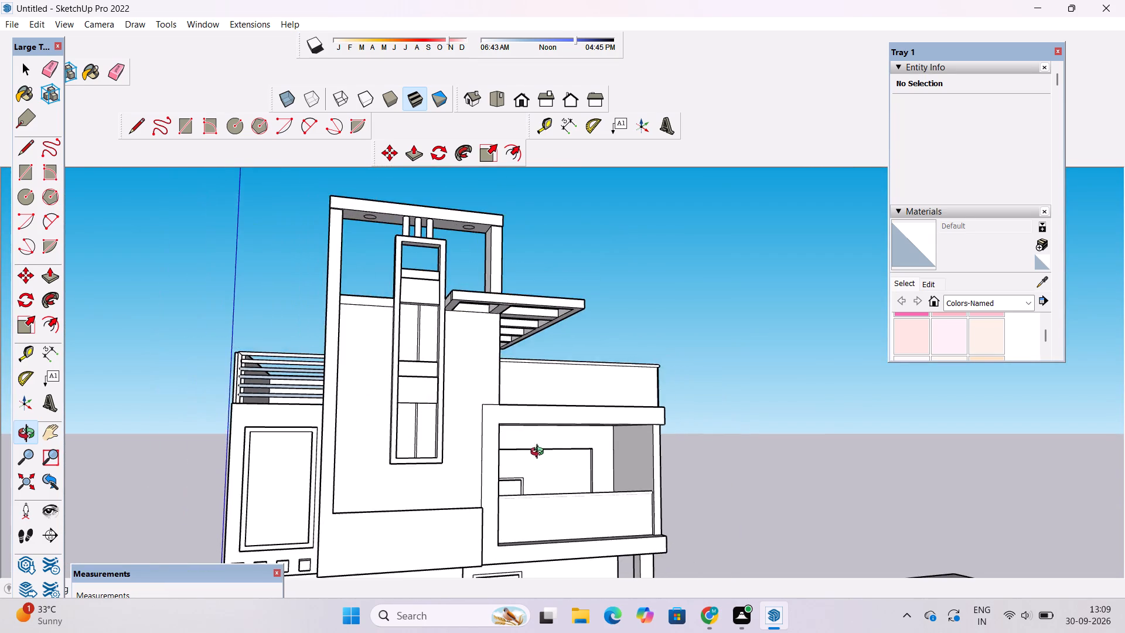
{"action": "left_click_drag", "start_coordinate": [541, 464], "coordinate": [472, 288], "text": "shift"}
{"action": "left_click_drag", "start_coordinate": [487, 341], "coordinate": [533, 593], "text": "shift"}
{"action": "scroll", "coordinate": [435, 322], "scroll_direction": "up", "scroll_amount": 4}
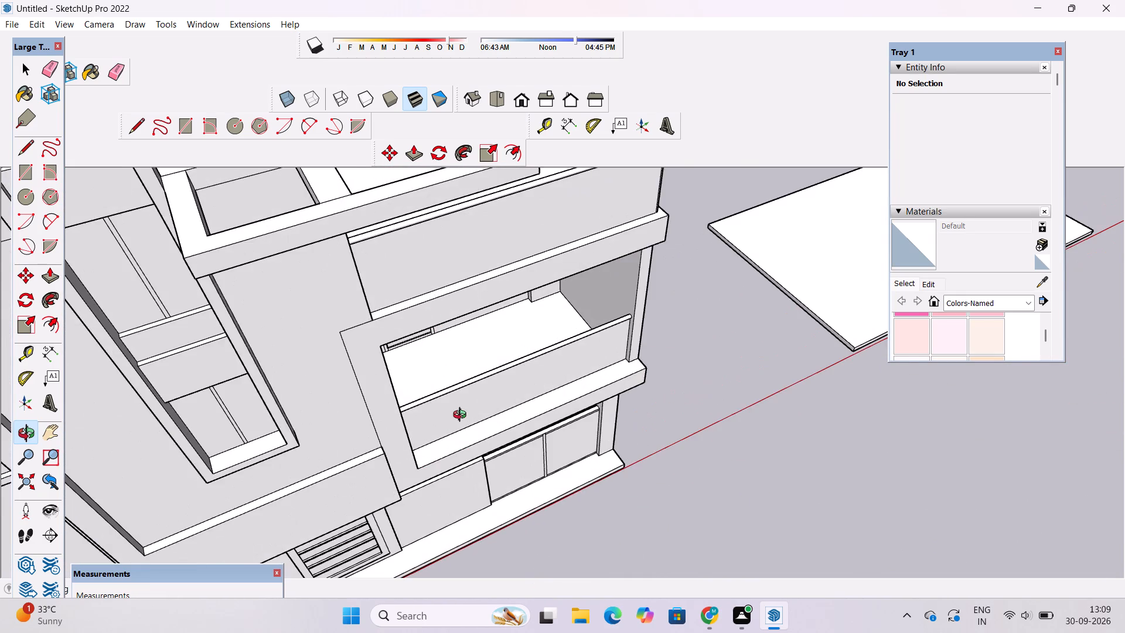
{"action": "scroll", "coordinate": [463, 420], "scroll_direction": "up", "scroll_amount": 4}
{"action": "left_click_drag", "start_coordinate": [490, 445], "coordinate": [401, 447]}
{"action": "left_click_drag", "start_coordinate": [483, 474], "coordinate": [442, 451]}
{"action": "left_click_drag", "start_coordinate": [440, 444], "coordinate": [475, 491], "text": "shift"}
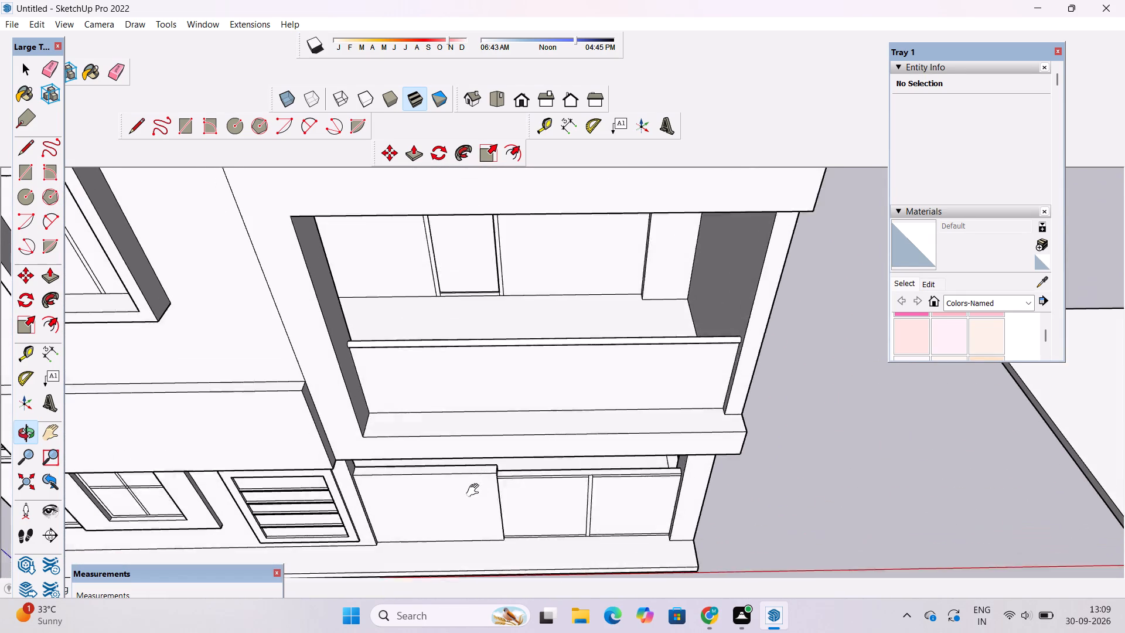
{"action": "left_click_drag", "start_coordinate": [475, 491], "coordinate": [479, 498], "text": "shift"}
{"action": "left_click_drag", "start_coordinate": [492, 491], "coordinate": [486, 335]}
{"action": "left_click_drag", "start_coordinate": [486, 333], "coordinate": [473, 479], "text": "shift"}
{"action": "left_click_drag", "start_coordinate": [479, 464], "coordinate": [495, 335]}
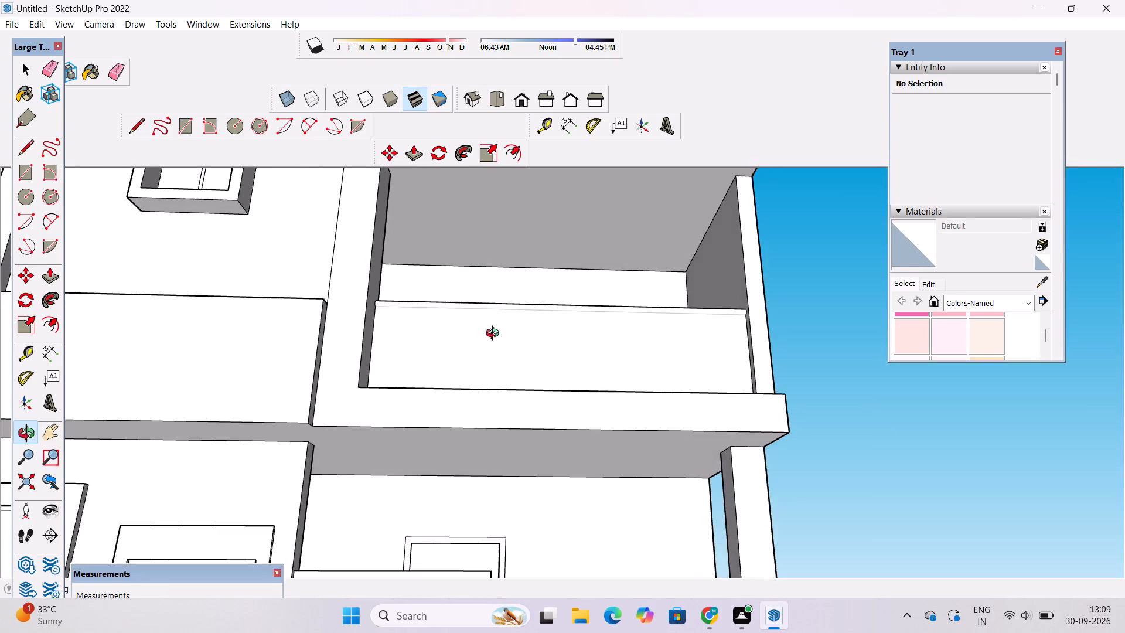
{"action": "left_click_drag", "start_coordinate": [495, 335], "coordinate": [496, 460], "text": "shift"}
{"action": "scroll", "coordinate": [514, 403], "scroll_direction": "up", "scroll_amount": 3}
{"action": "left_click_drag", "start_coordinate": [507, 387], "coordinate": [473, 306]}
{"action": "left_click_drag", "start_coordinate": [473, 306], "coordinate": [480, 448], "text": "shift"}
{"action": "scroll", "coordinate": [466, 396], "scroll_direction": "down", "scroll_amount": 6, "text": "shift"}
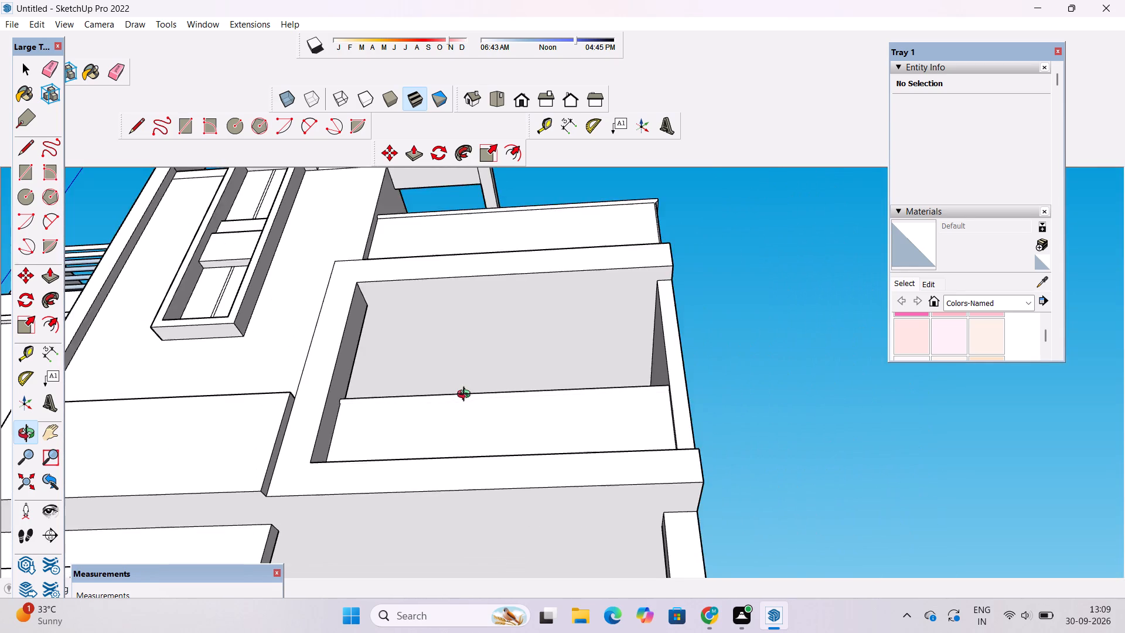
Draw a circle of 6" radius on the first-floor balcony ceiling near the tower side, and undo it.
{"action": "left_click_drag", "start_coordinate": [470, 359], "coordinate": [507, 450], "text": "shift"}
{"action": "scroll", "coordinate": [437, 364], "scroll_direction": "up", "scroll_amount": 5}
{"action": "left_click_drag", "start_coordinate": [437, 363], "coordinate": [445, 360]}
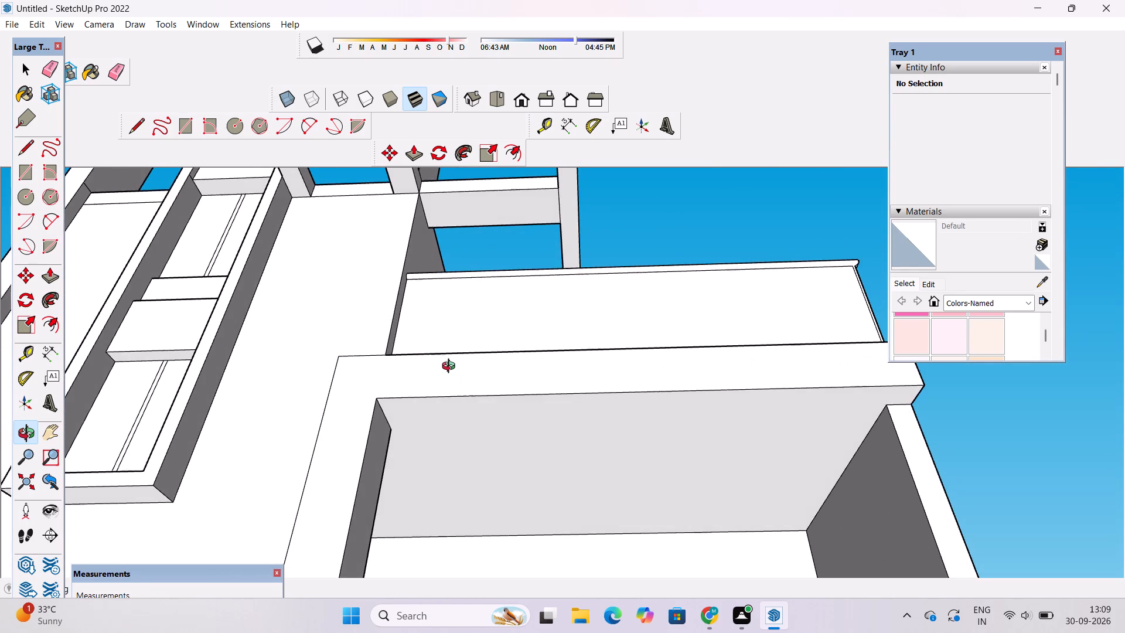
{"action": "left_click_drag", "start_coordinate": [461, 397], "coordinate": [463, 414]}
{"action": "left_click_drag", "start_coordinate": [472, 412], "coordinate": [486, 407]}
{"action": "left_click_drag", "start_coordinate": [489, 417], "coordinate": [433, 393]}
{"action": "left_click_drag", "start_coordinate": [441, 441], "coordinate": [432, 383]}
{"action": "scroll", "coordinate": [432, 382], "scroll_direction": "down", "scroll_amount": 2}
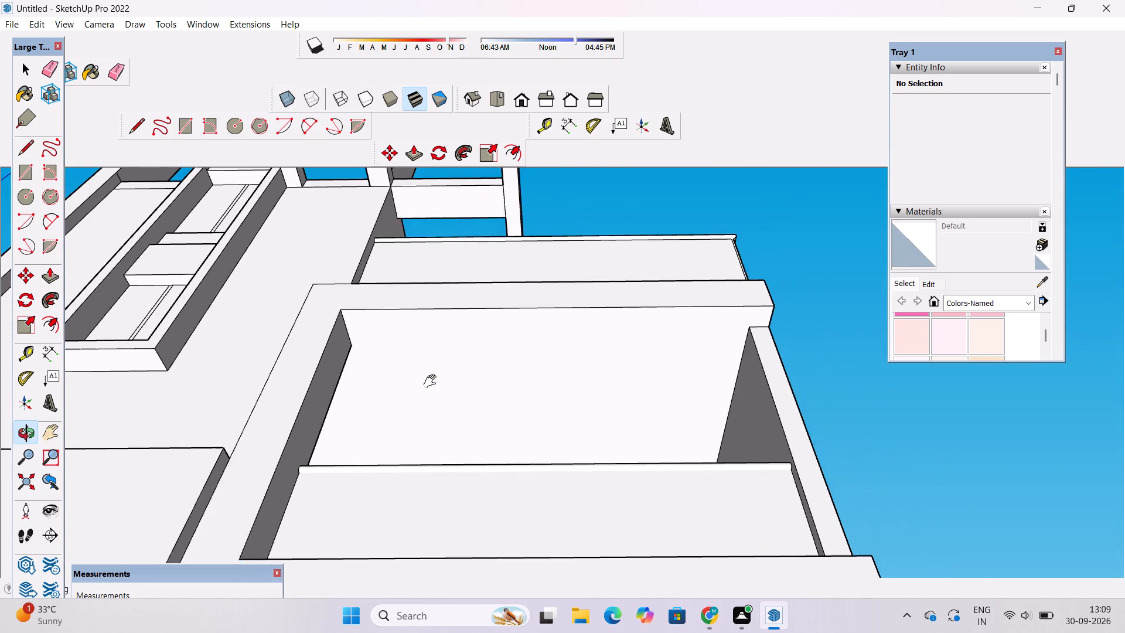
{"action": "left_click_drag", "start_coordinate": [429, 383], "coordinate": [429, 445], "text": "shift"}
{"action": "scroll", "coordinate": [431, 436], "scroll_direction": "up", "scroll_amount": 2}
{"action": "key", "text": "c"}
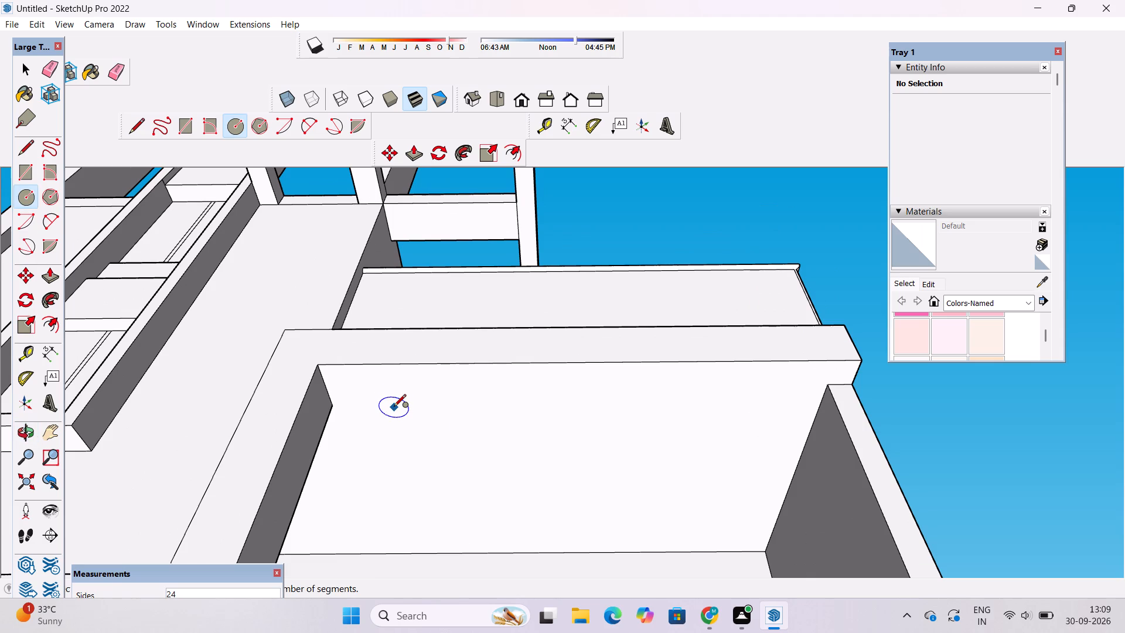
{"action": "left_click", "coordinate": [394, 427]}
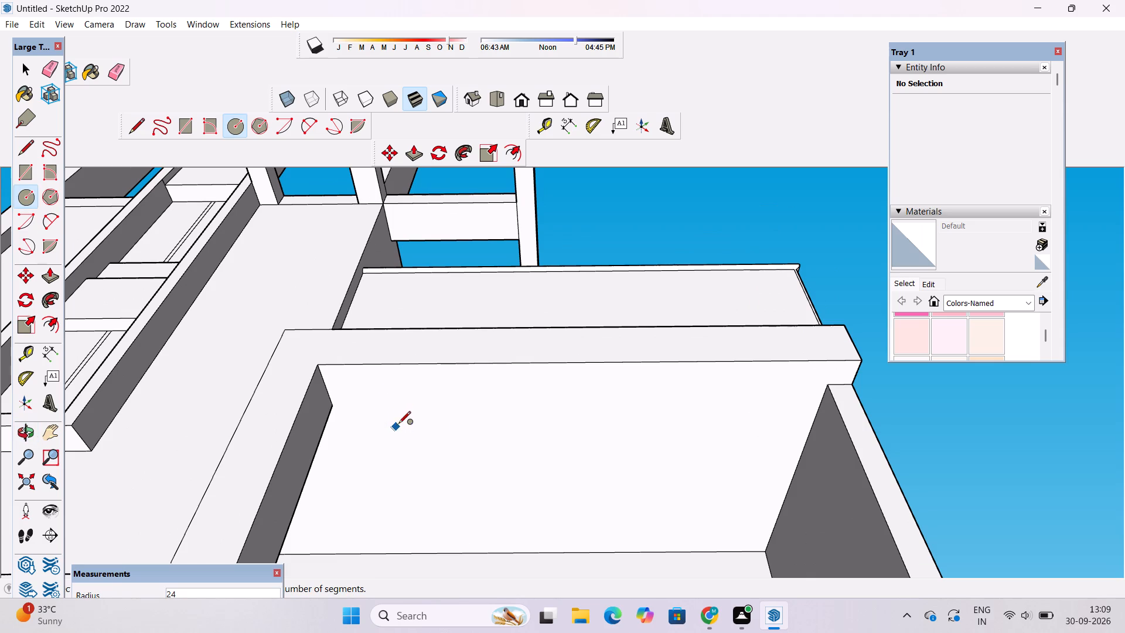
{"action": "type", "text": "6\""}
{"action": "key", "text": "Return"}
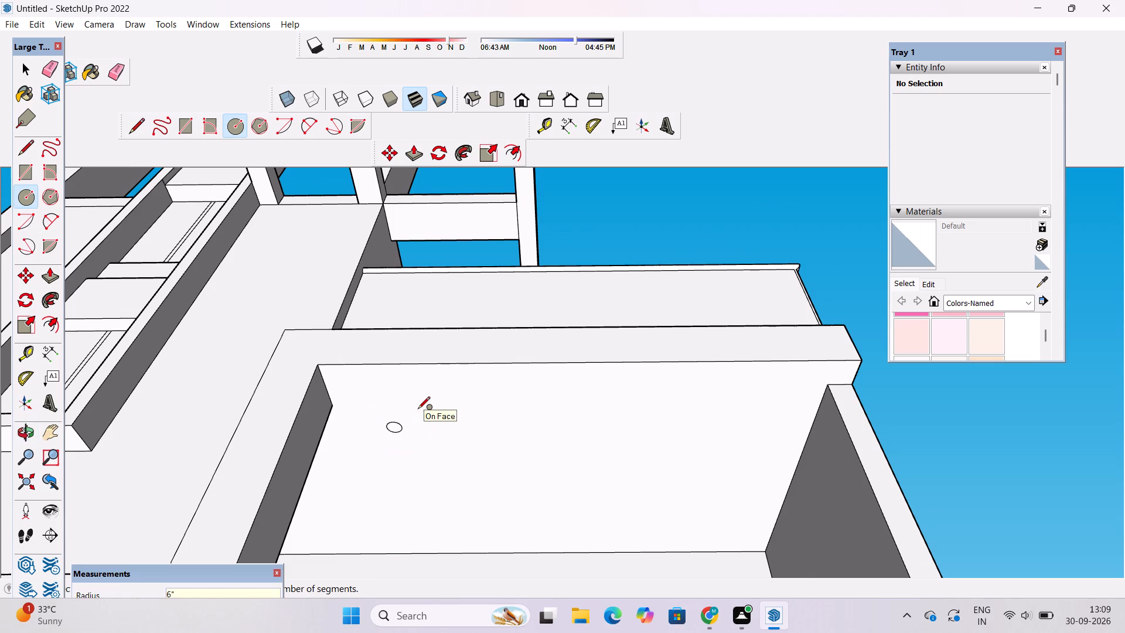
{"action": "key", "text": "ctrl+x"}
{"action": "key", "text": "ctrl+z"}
Draw a circle of 1' radius on the first-floor balcony ceiling near the tower side.
{"action": "left_click", "coordinate": [400, 432]}
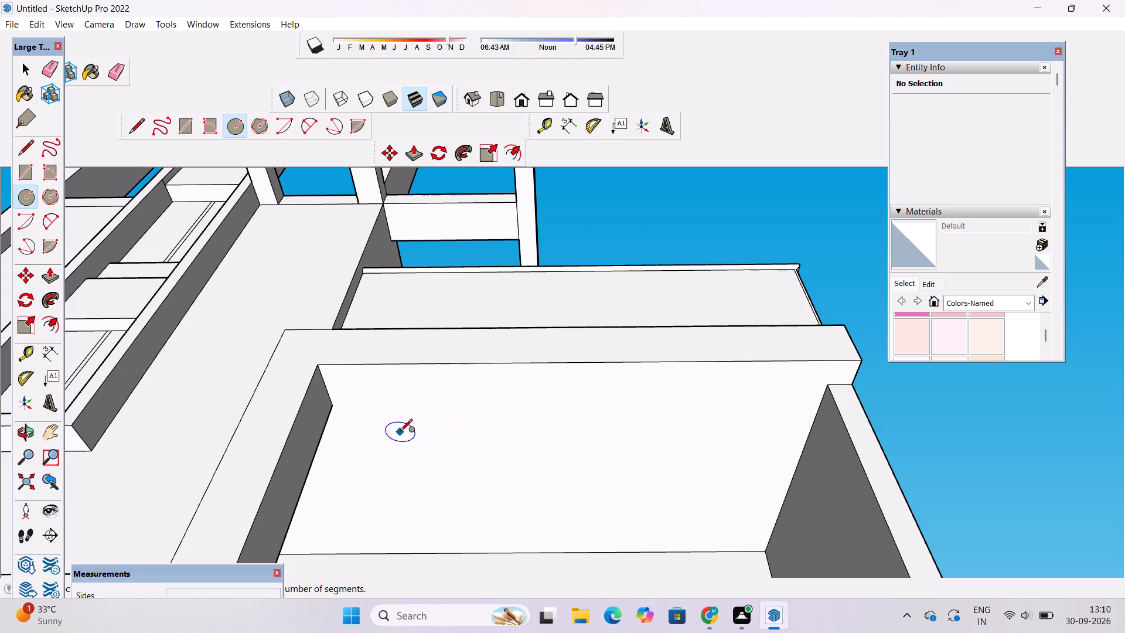
{"action": "type", "text": "1'"}
{"action": "key", "text": "Return"}
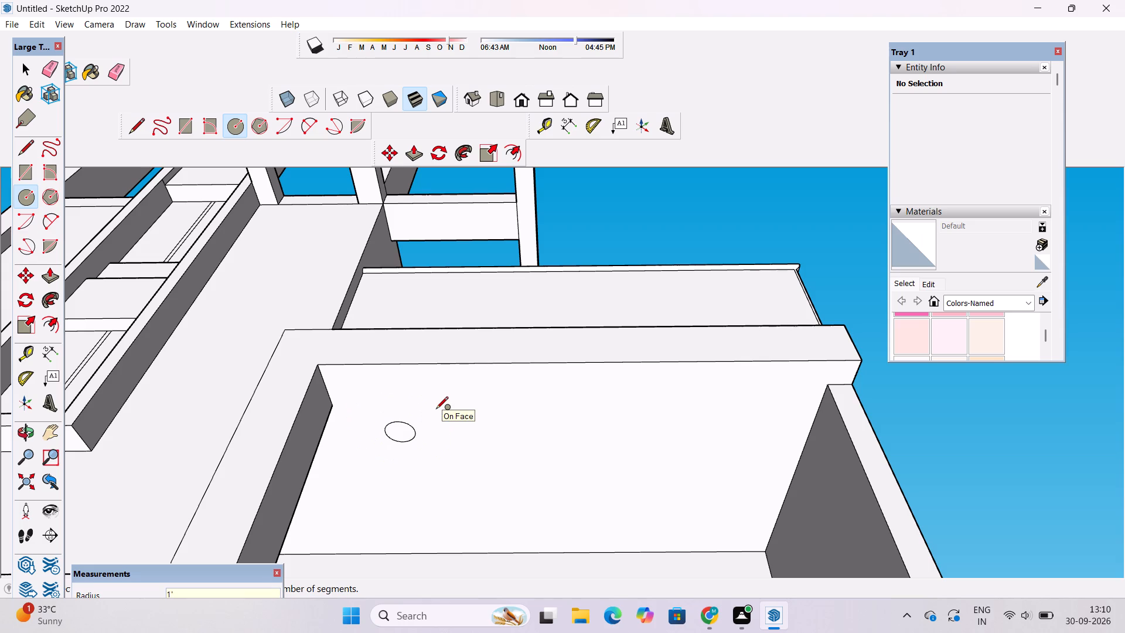
Set the ceiling circle's segment count to 60.
{"action": "key", "text": "space"}
{"action": "scroll", "coordinate": [371, 440], "scroll_direction": "up", "scroll_amount": 11}
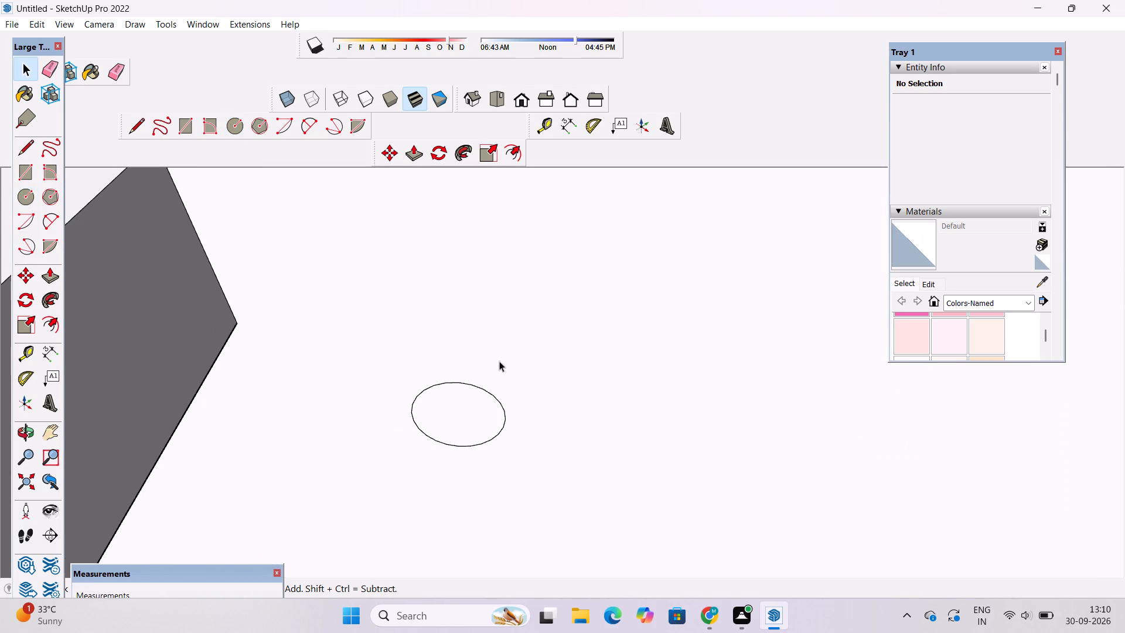
{"action": "left_click", "coordinate": [483, 389]}
{"action": "left_click", "coordinate": [993, 139]}
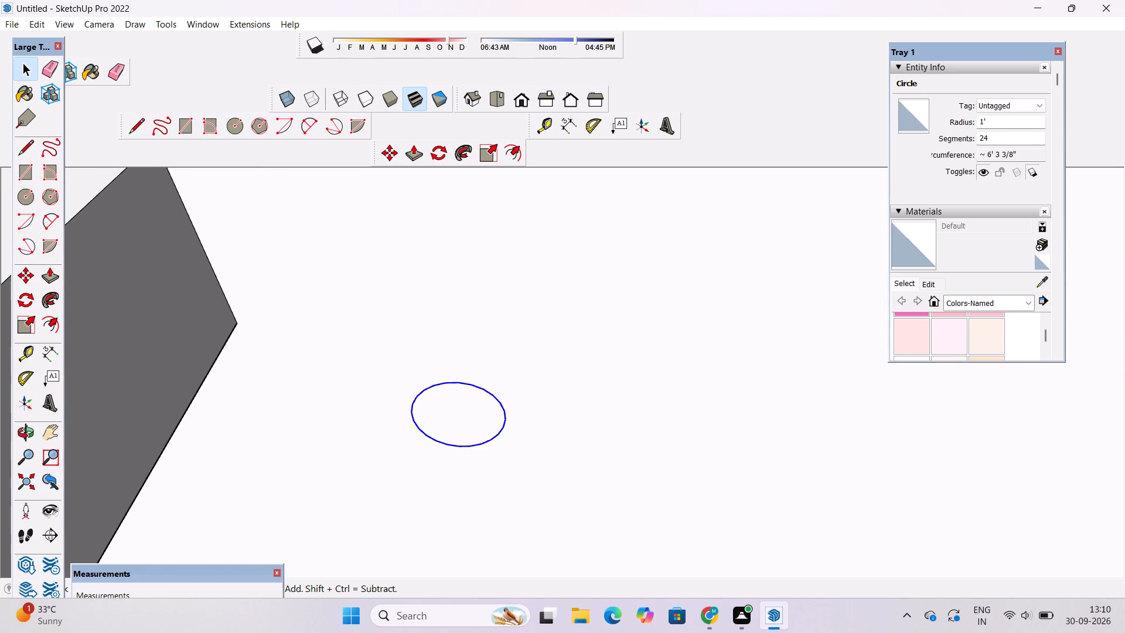
{"action": "key", "text": "BackSpace"}
{"action": "key", "text": "BackSpace"}
{"action": "key", "text": "BackSpace"}
{"action": "key", "text": "BackSpace"}
{"action": "key", "text": "BackSpace"}
{"action": "key", "text": "BackSpace"}
{"action": "key", "text": "BackSpace"}
{"action": "key", "text": "BackSpace"}
{"action": "key", "text": "BackSpace"}
{"action": "type", "text": "60"}
{"action": "key", "text": "Return"}
{"action": "scroll", "coordinate": [465, 372], "scroll_direction": "down", "scroll_amount": 5}
{"action": "key", "text": "space"}
{"action": "left_click", "coordinate": [486, 467]}
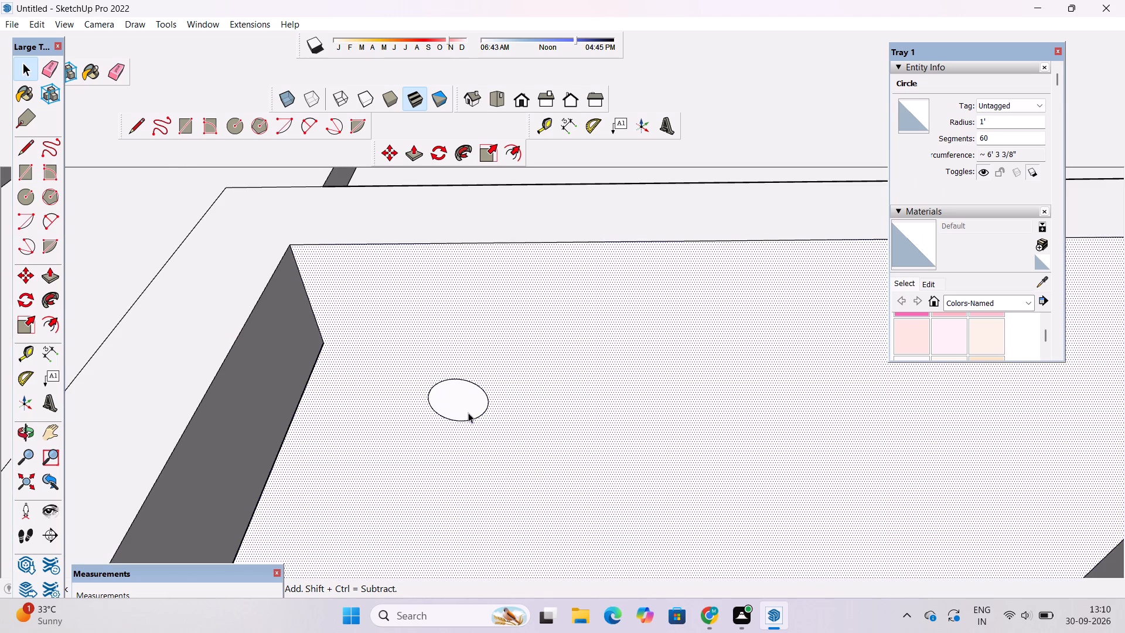
Copy the circle with its face twice in a row along the balcony ceiling, the second copy about 11' 3" beyond the first.
{"action": "left_click", "coordinate": [461, 398]}
{"action": "double_click", "coordinate": [461, 398]}
{"action": "key", "text": "m"}
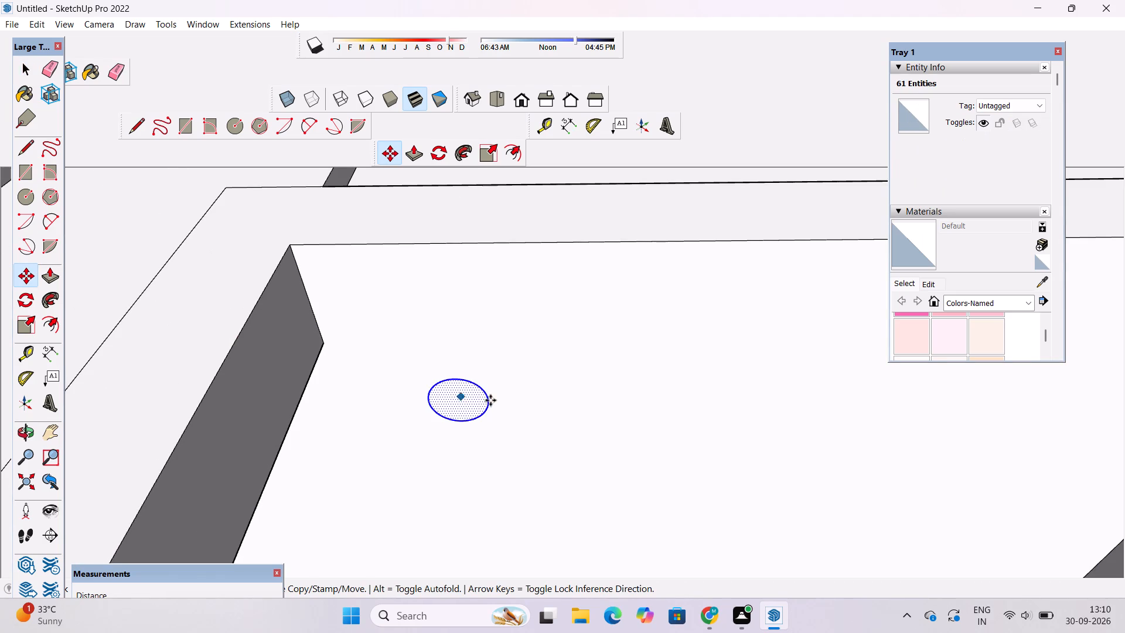
{"action": "left_click", "coordinate": [491, 400]}
{"action": "scroll", "coordinate": [504, 399], "scroll_direction": "down", "scroll_amount": 9}
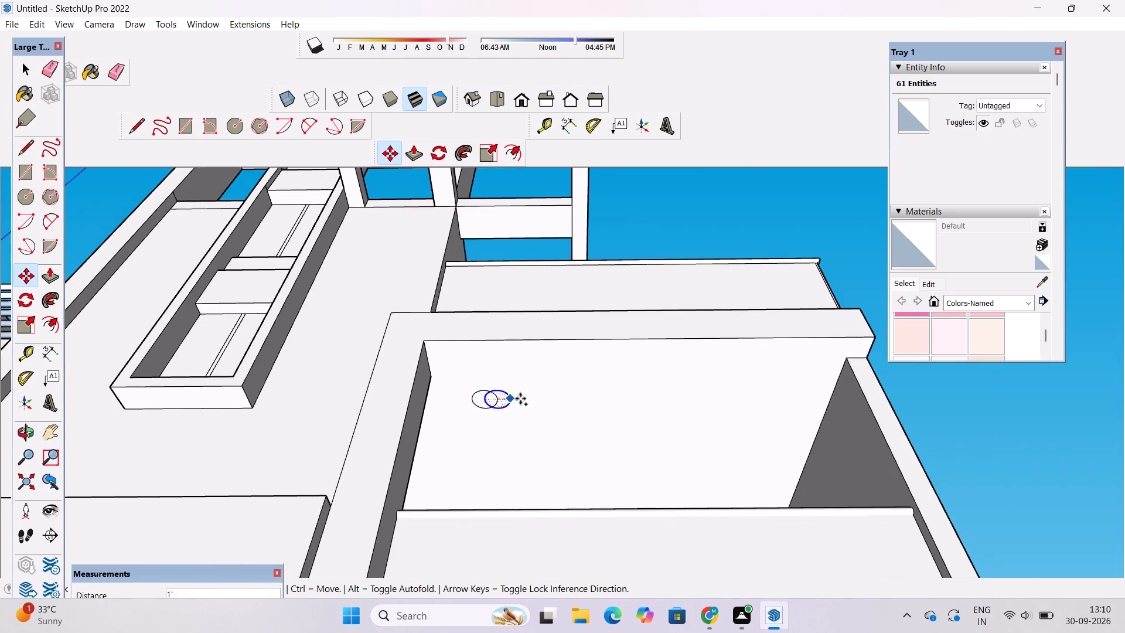
{"action": "scroll", "coordinate": [616, 397], "scroll_direction": "up", "scroll_amount": 2}
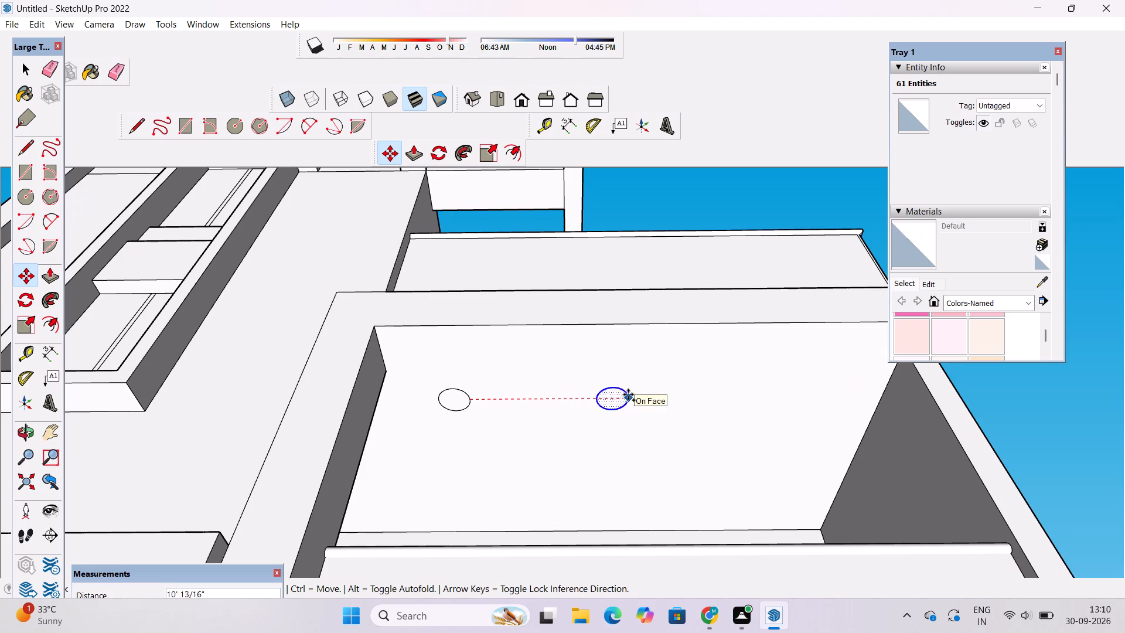
{"action": "left_click", "coordinate": [645, 396]}
{"action": "left_click", "coordinate": [645, 397]}
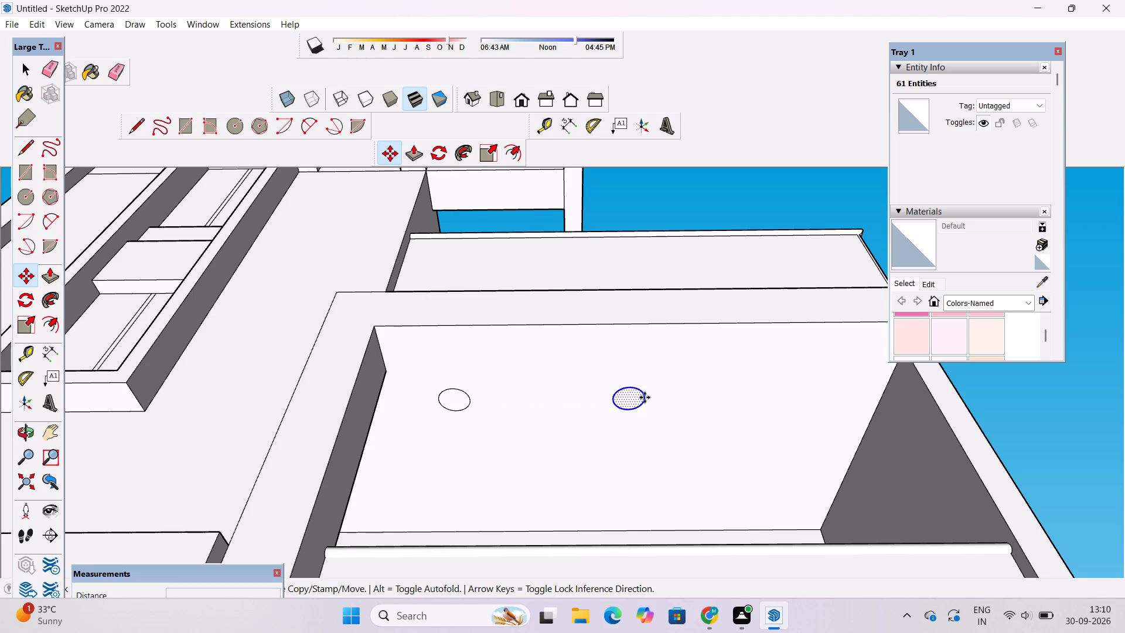
{"action": "scroll", "coordinate": [656, 395], "scroll_direction": "down", "scroll_amount": 4}
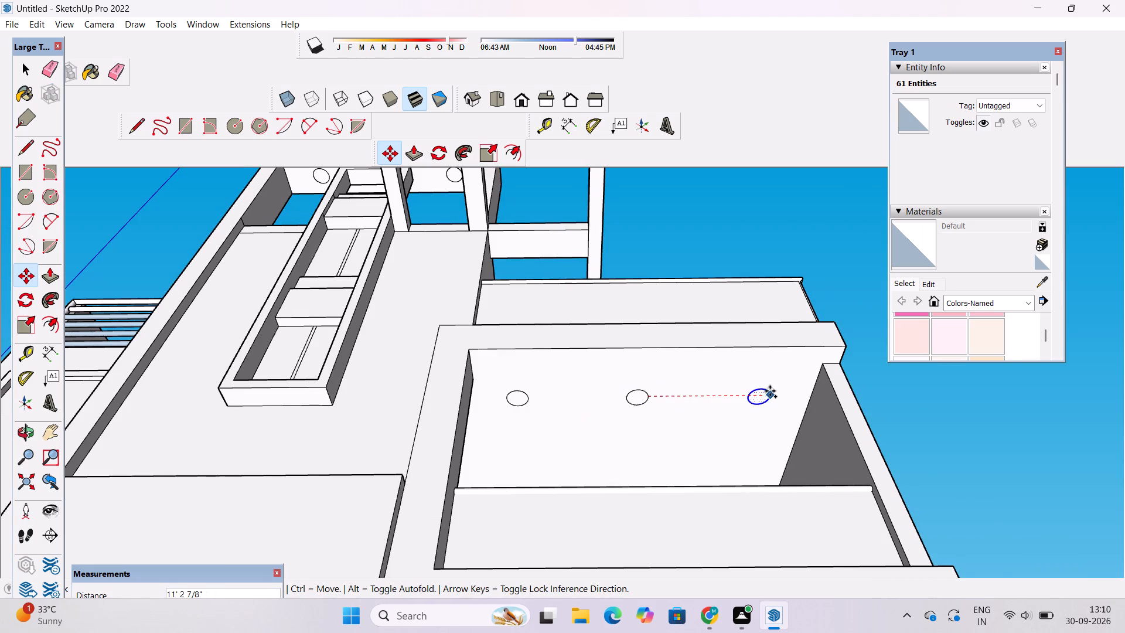
{"action": "left_click", "coordinate": [770, 391]}
{"action": "key", "text": "space"}
Examine the three balcony ceiling circles and the whole house from below and from above.
{"action": "scroll", "coordinate": [364, 400], "scroll_direction": "down", "scroll_amount": 6}
{"action": "key", "text": "i"}
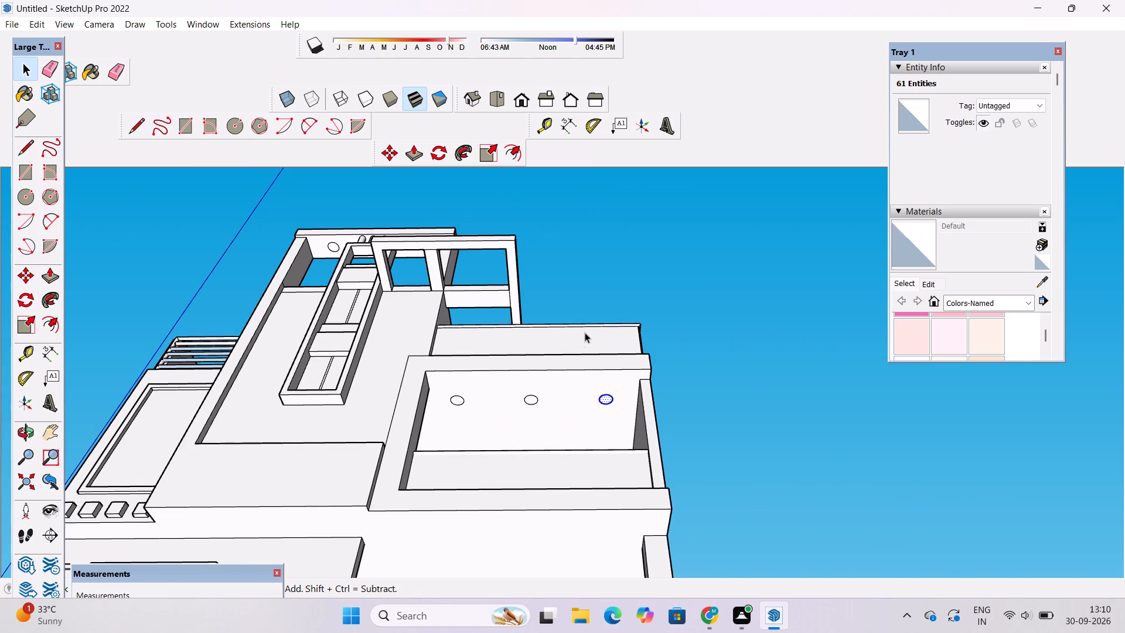
{"action": "key", "text": "o"}
{"action": "left_click", "coordinate": [637, 283]}
{"action": "left_click_drag", "start_coordinate": [554, 373], "coordinate": [596, 437]}
{"action": "left_click_drag", "start_coordinate": [571, 451], "coordinate": [507, 386]}
{"action": "left_click_drag", "start_coordinate": [374, 384], "coordinate": [365, 618]}
{"action": "scroll", "coordinate": [371, 477], "scroll_direction": "down", "scroll_amount": 5}
{"action": "left_click_drag", "start_coordinate": [373, 471], "coordinate": [429, 467], "text": "shift"}
{"action": "left_click_drag", "start_coordinate": [433, 472], "coordinate": [432, 471]}
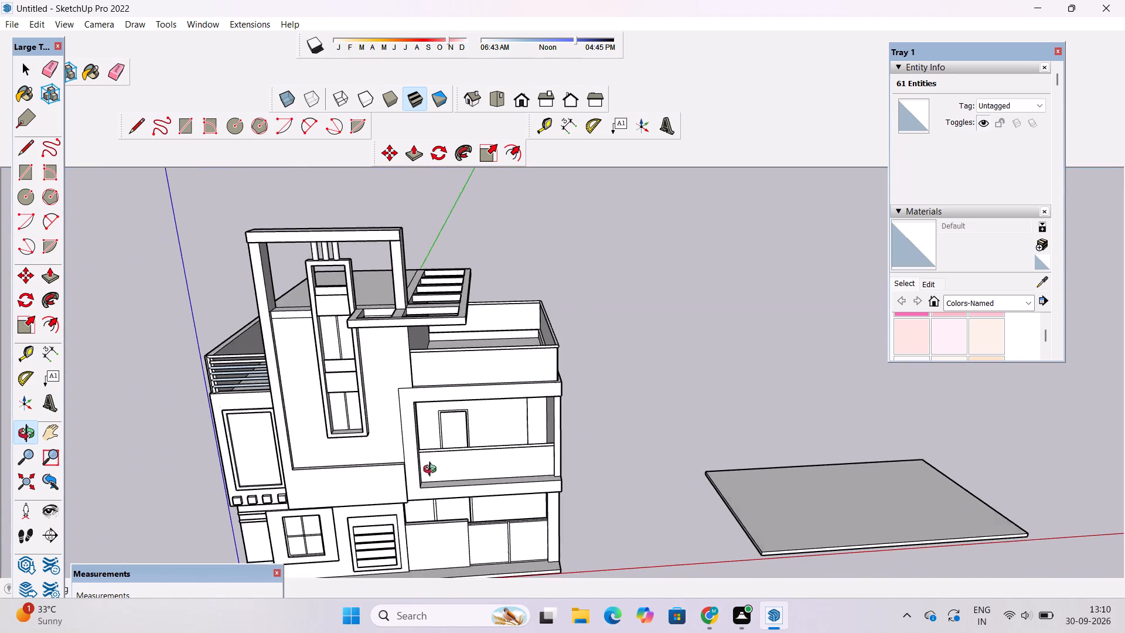
Draw a small rectangle about 1' by 1' 2" on the first-floor balcony's front ledge, near its tower-side end.
{"action": "left_click_drag", "start_coordinate": [432, 471], "coordinate": [417, 447]}
{"action": "scroll", "coordinate": [417, 446], "scroll_direction": "up", "scroll_amount": 9}
{"action": "left_click_drag", "start_coordinate": [455, 471], "coordinate": [445, 445]}
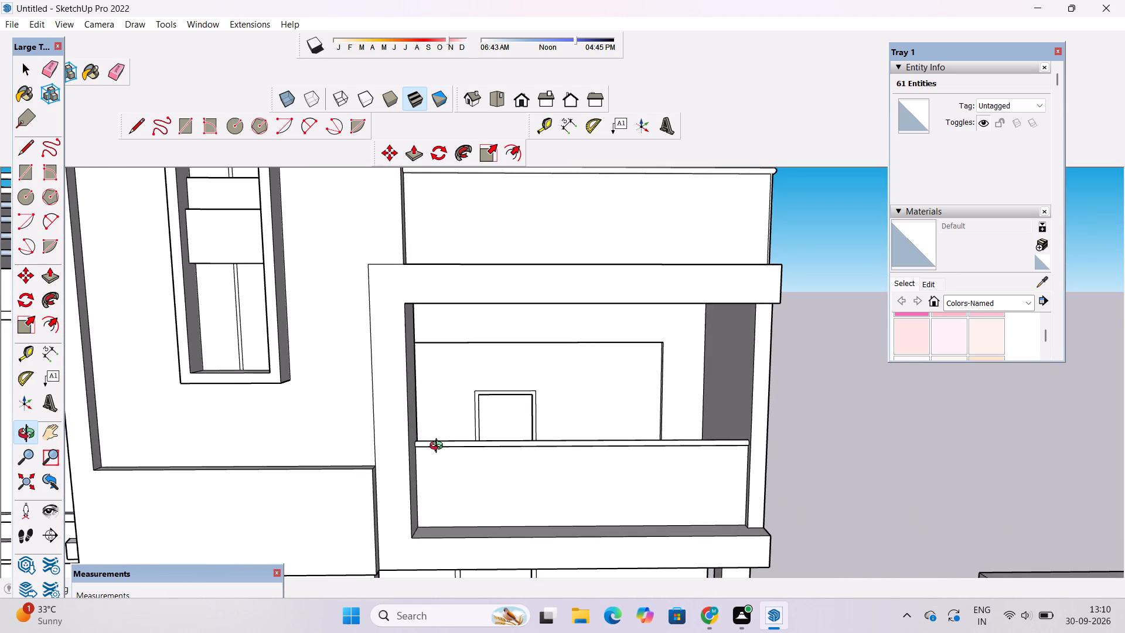
{"action": "scroll", "coordinate": [373, 403], "scroll_direction": "down", "scroll_amount": 5}
{"action": "left_click_drag", "start_coordinate": [388, 467], "coordinate": [434, 552]}
{"action": "scroll", "coordinate": [426, 501], "scroll_direction": "up", "scroll_amount": 3}
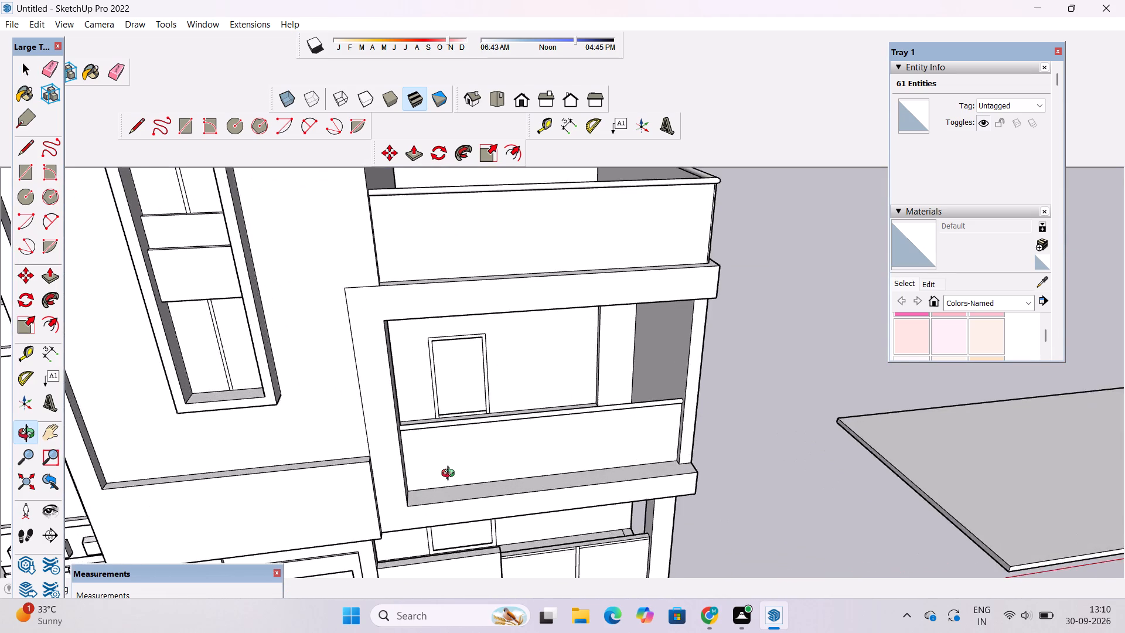
{"action": "left_click_drag", "start_coordinate": [451, 475], "coordinate": [404, 505]}
{"action": "scroll", "coordinate": [404, 505], "scroll_direction": "up", "scroll_amount": 3}
{"action": "left_click_drag", "start_coordinate": [428, 483], "coordinate": [353, 543], "text": "shift"}
{"action": "left_click", "coordinate": [353, 543]}
{"action": "left_click_drag", "start_coordinate": [355, 551], "coordinate": [373, 544]}
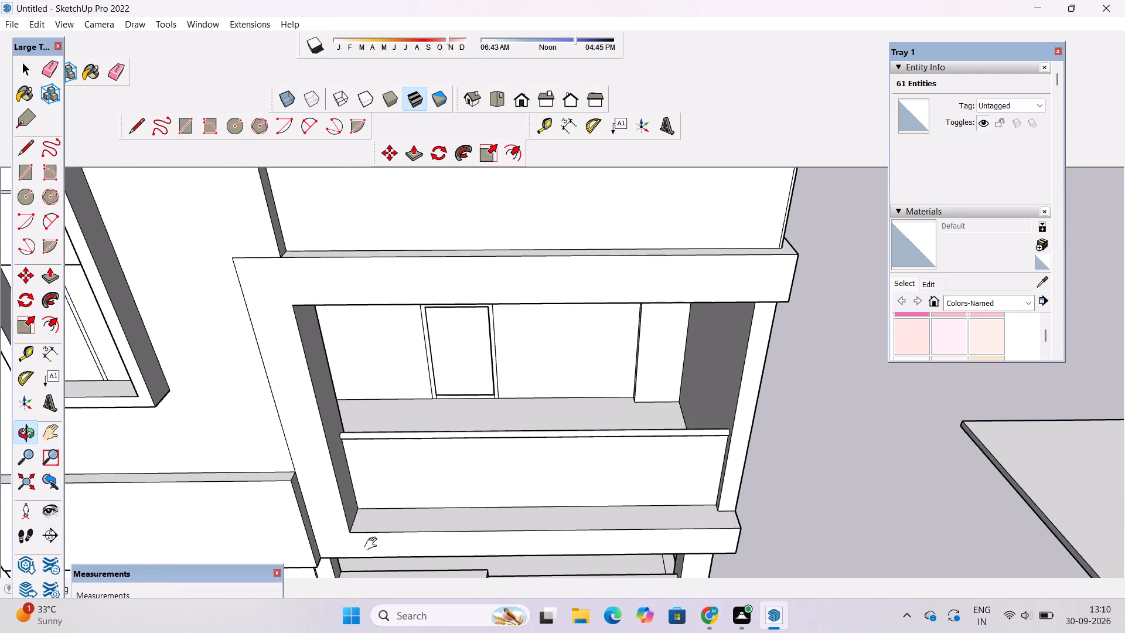
{"action": "left_click_drag", "start_coordinate": [373, 544], "coordinate": [380, 551]}
{"action": "key", "text": "r"}
{"action": "scroll", "coordinate": [379, 512], "scroll_direction": "up", "scroll_amount": 9}
{"action": "scroll", "coordinate": [371, 519], "scroll_direction": "down", "scroll_amount": 6}
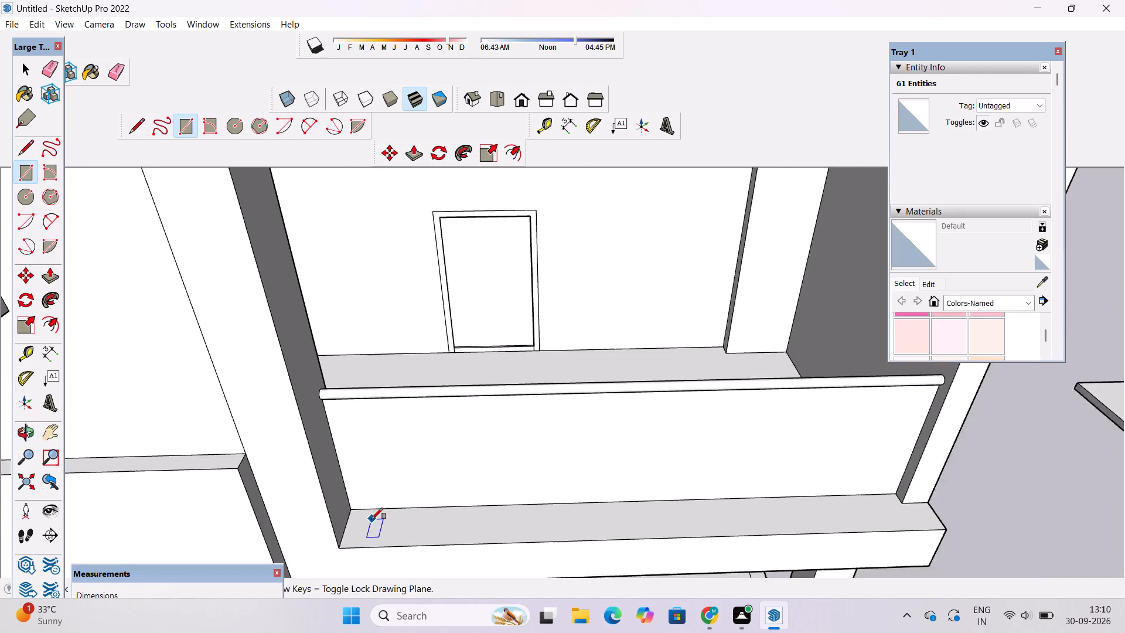
{"action": "scroll", "coordinate": [371, 520], "scroll_direction": "up", "scroll_amount": 6}
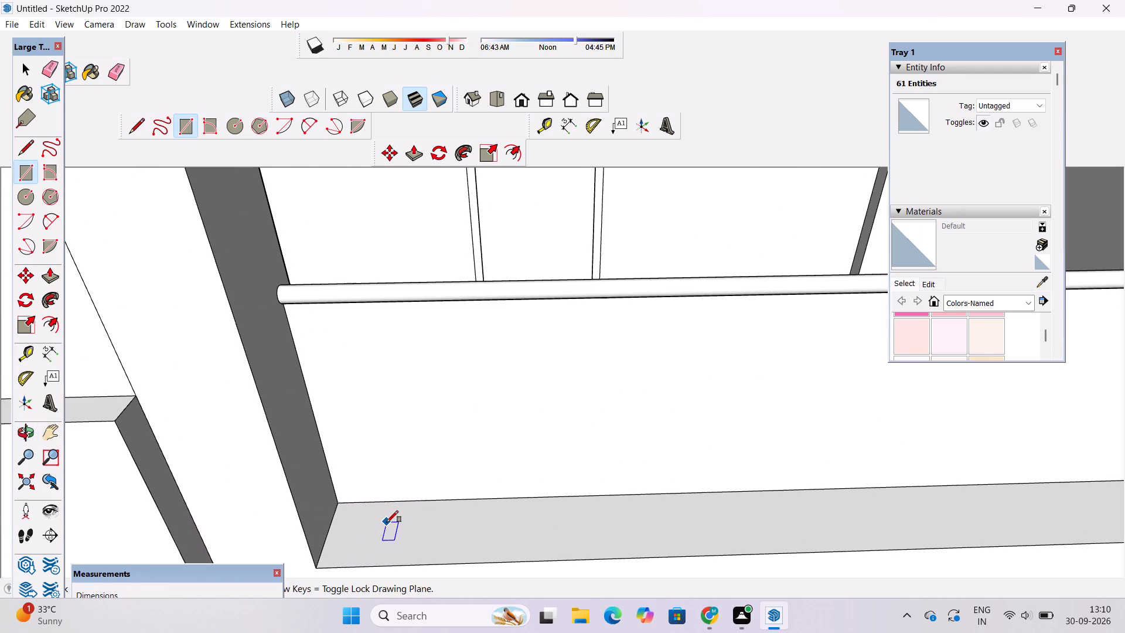
{"action": "left_click", "coordinate": [368, 522]}
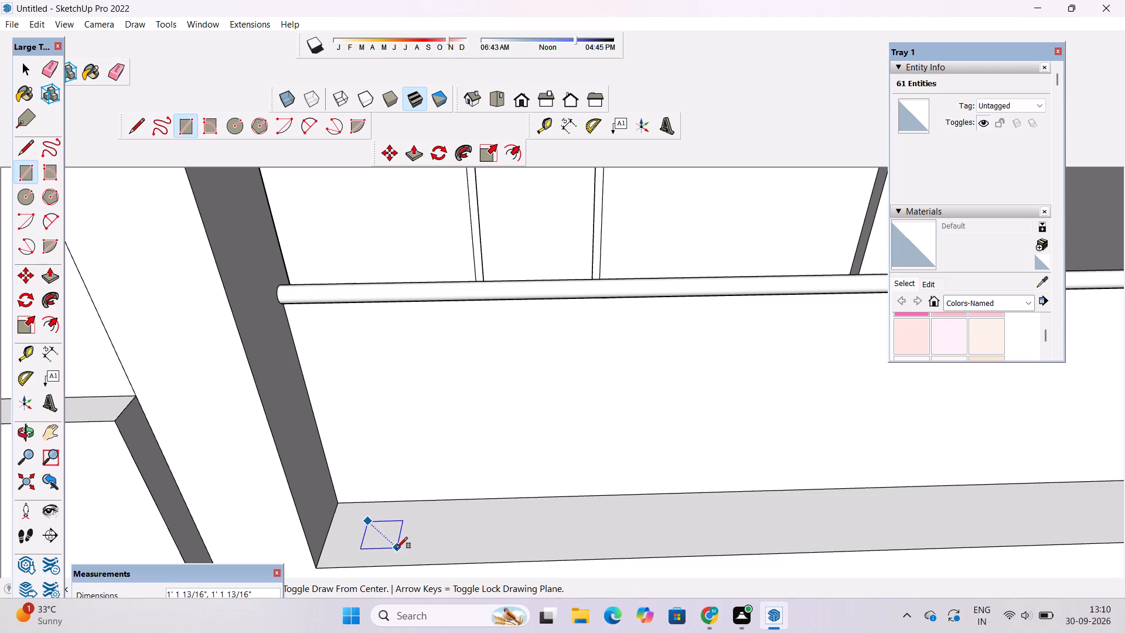
{"action": "type", "text": "1'"}
{"action": "key", "text": "Return"}
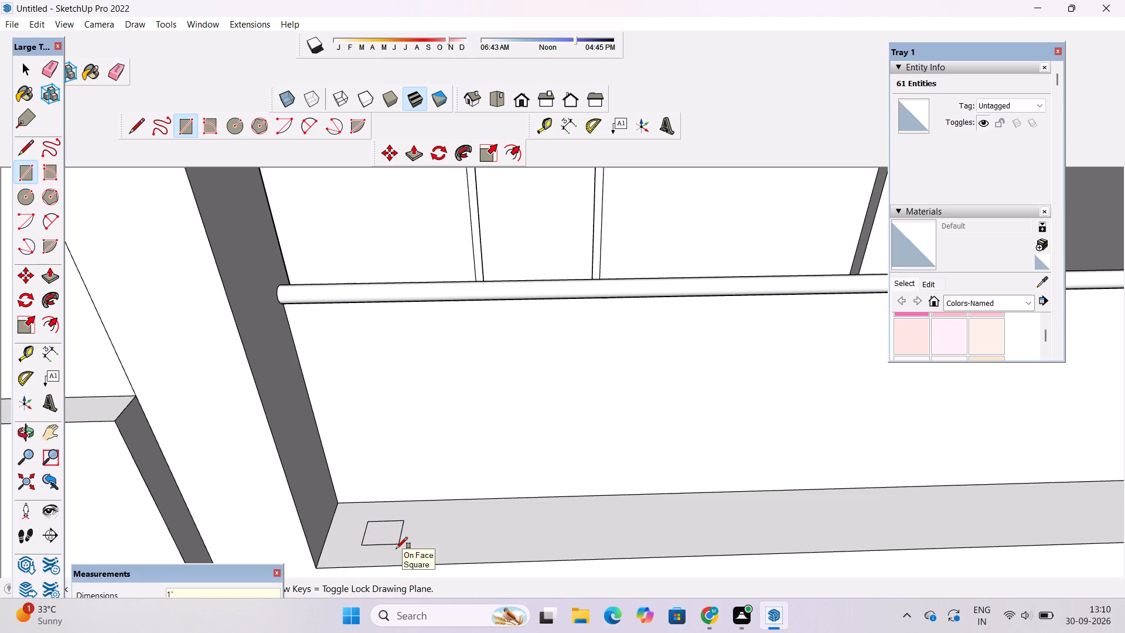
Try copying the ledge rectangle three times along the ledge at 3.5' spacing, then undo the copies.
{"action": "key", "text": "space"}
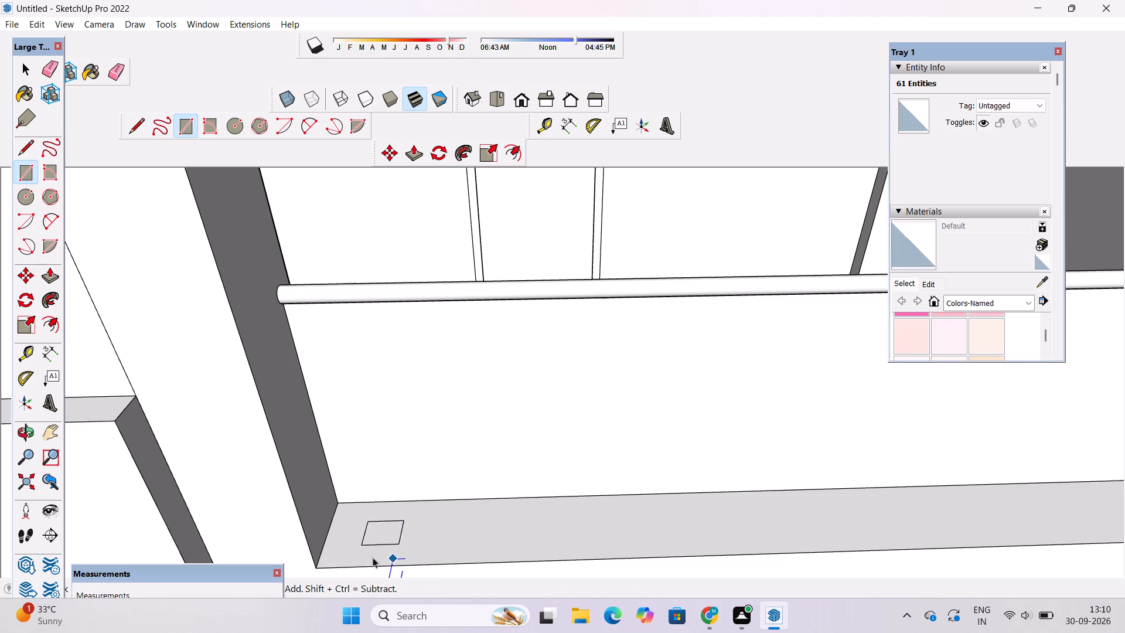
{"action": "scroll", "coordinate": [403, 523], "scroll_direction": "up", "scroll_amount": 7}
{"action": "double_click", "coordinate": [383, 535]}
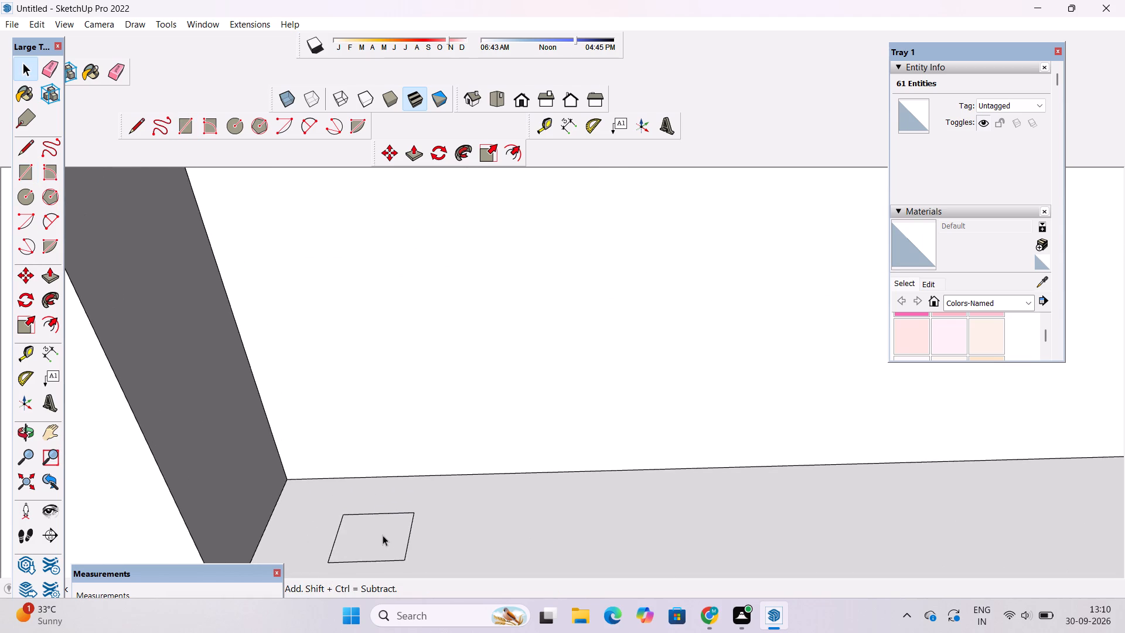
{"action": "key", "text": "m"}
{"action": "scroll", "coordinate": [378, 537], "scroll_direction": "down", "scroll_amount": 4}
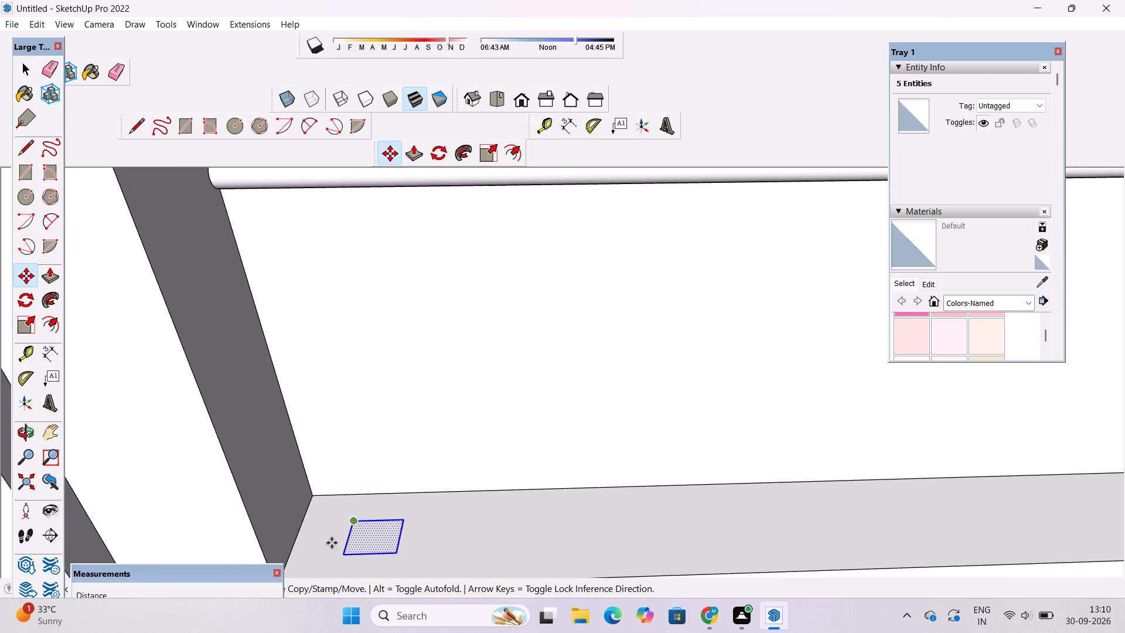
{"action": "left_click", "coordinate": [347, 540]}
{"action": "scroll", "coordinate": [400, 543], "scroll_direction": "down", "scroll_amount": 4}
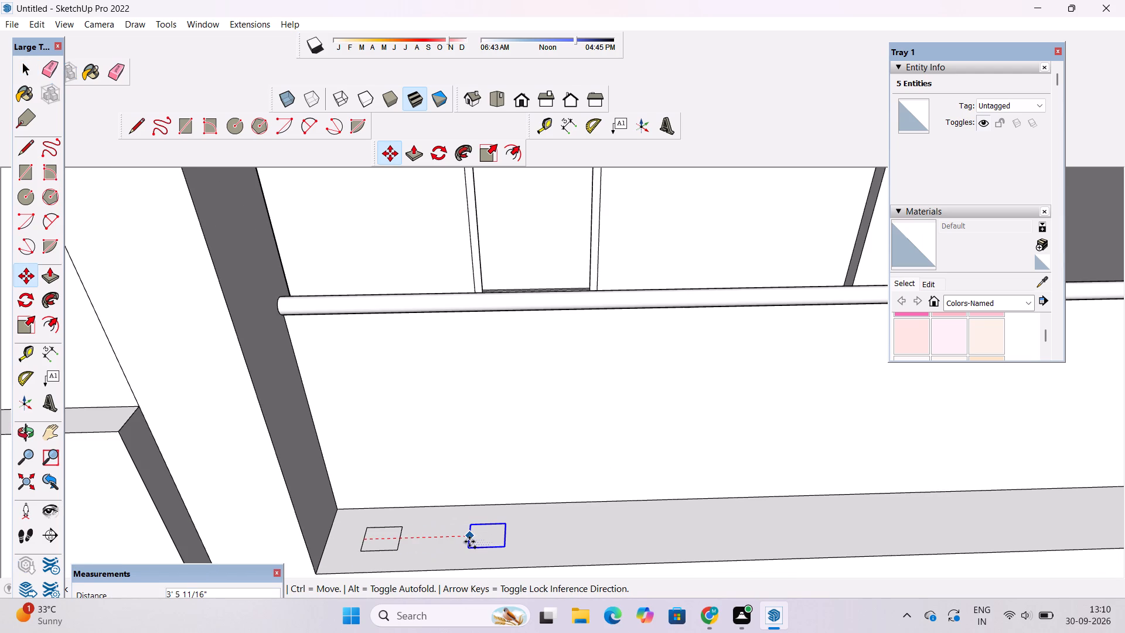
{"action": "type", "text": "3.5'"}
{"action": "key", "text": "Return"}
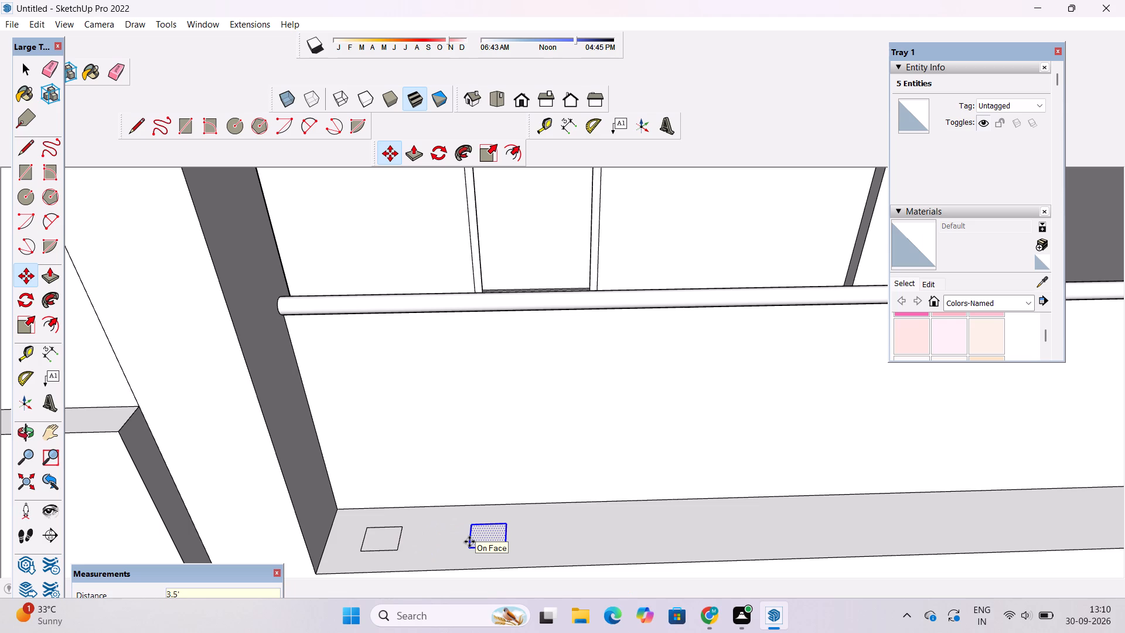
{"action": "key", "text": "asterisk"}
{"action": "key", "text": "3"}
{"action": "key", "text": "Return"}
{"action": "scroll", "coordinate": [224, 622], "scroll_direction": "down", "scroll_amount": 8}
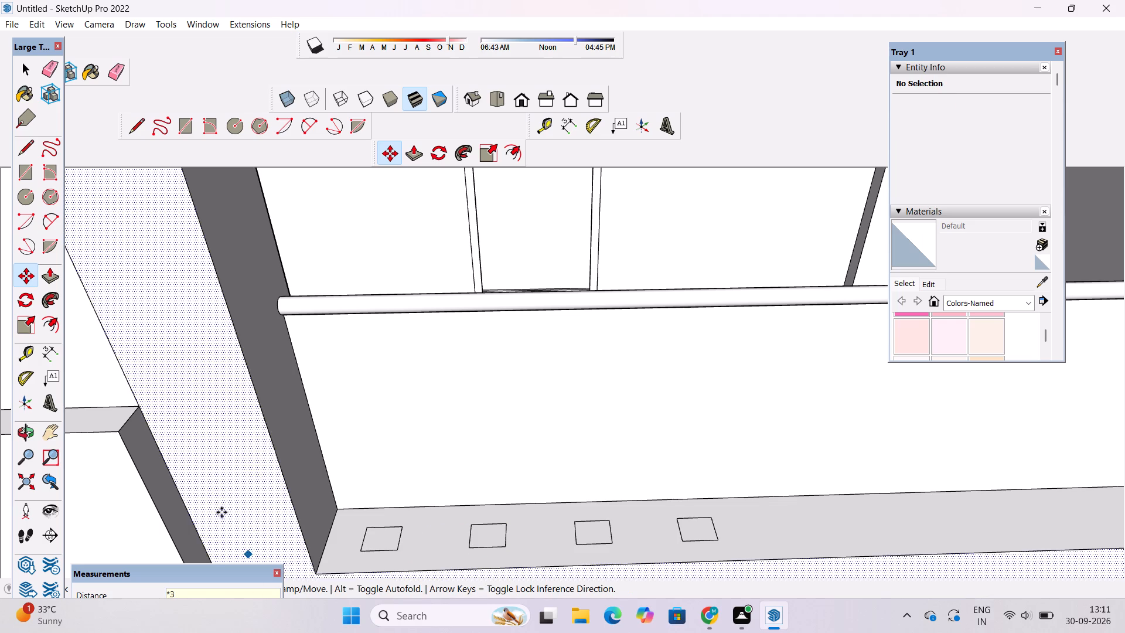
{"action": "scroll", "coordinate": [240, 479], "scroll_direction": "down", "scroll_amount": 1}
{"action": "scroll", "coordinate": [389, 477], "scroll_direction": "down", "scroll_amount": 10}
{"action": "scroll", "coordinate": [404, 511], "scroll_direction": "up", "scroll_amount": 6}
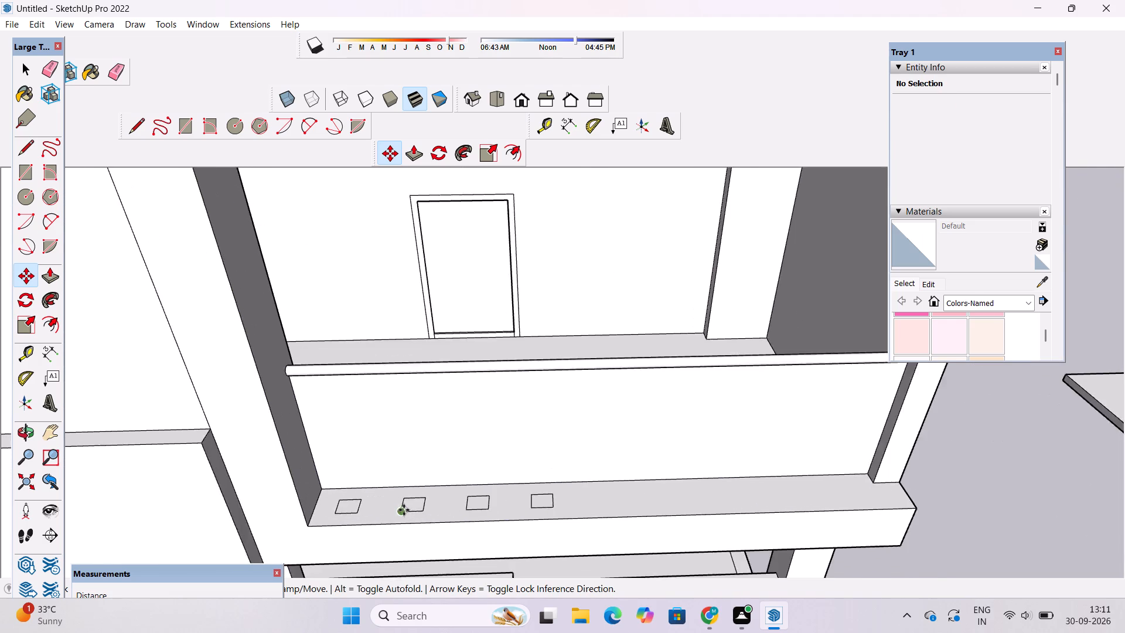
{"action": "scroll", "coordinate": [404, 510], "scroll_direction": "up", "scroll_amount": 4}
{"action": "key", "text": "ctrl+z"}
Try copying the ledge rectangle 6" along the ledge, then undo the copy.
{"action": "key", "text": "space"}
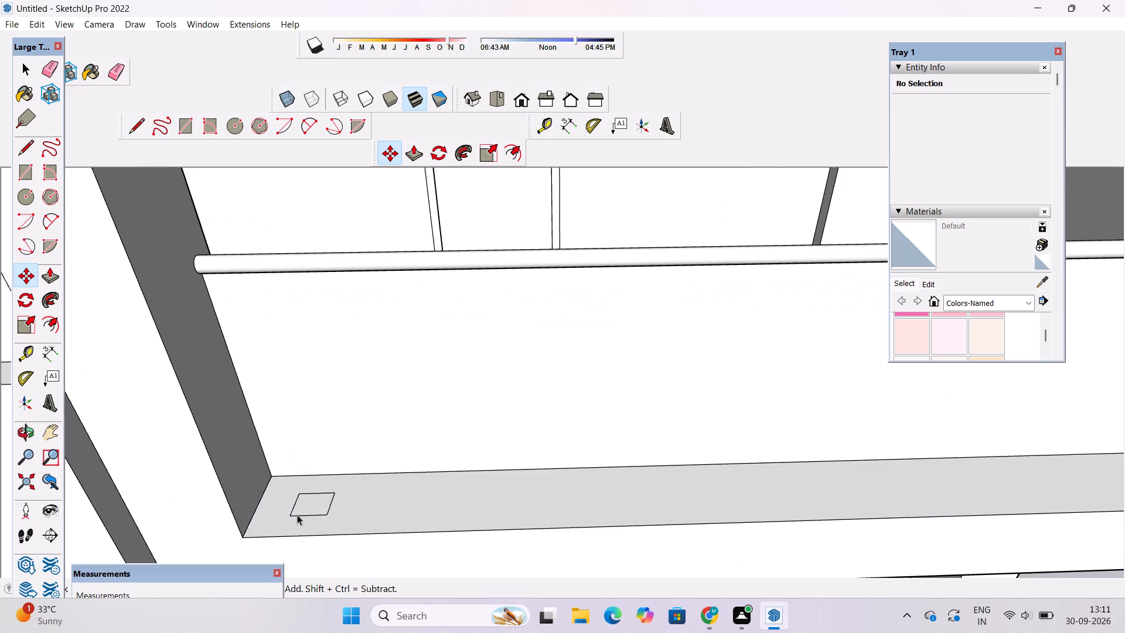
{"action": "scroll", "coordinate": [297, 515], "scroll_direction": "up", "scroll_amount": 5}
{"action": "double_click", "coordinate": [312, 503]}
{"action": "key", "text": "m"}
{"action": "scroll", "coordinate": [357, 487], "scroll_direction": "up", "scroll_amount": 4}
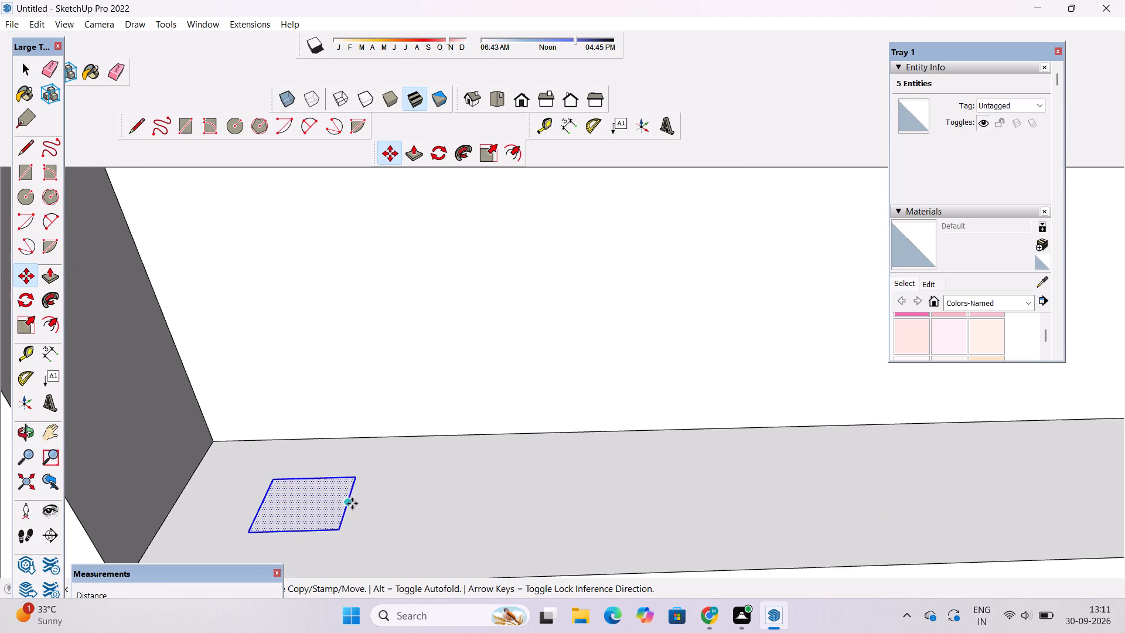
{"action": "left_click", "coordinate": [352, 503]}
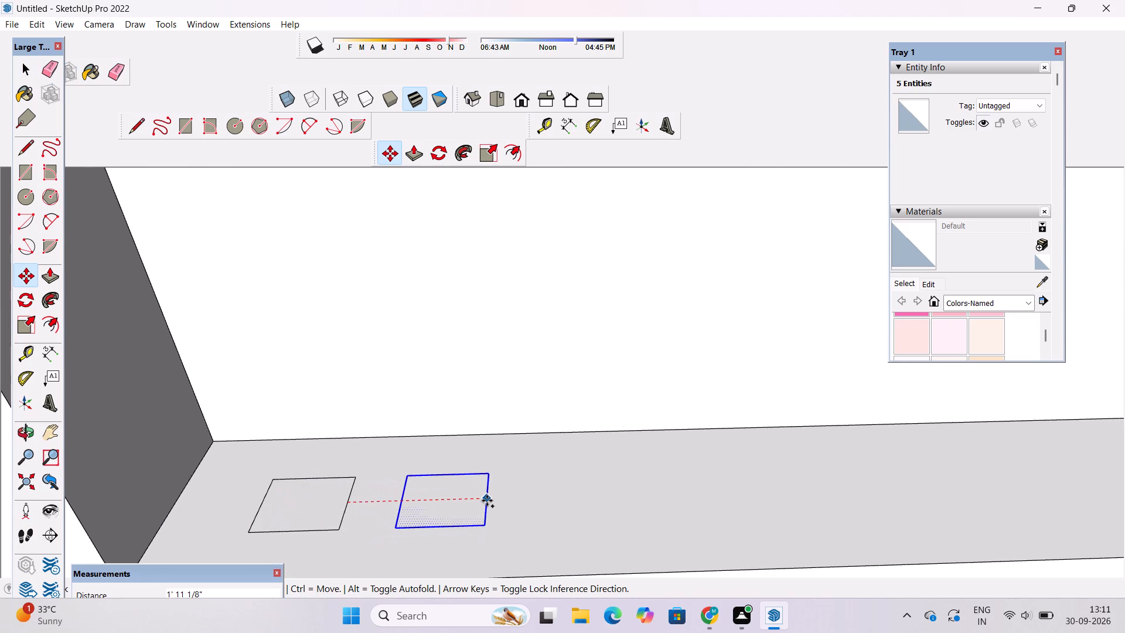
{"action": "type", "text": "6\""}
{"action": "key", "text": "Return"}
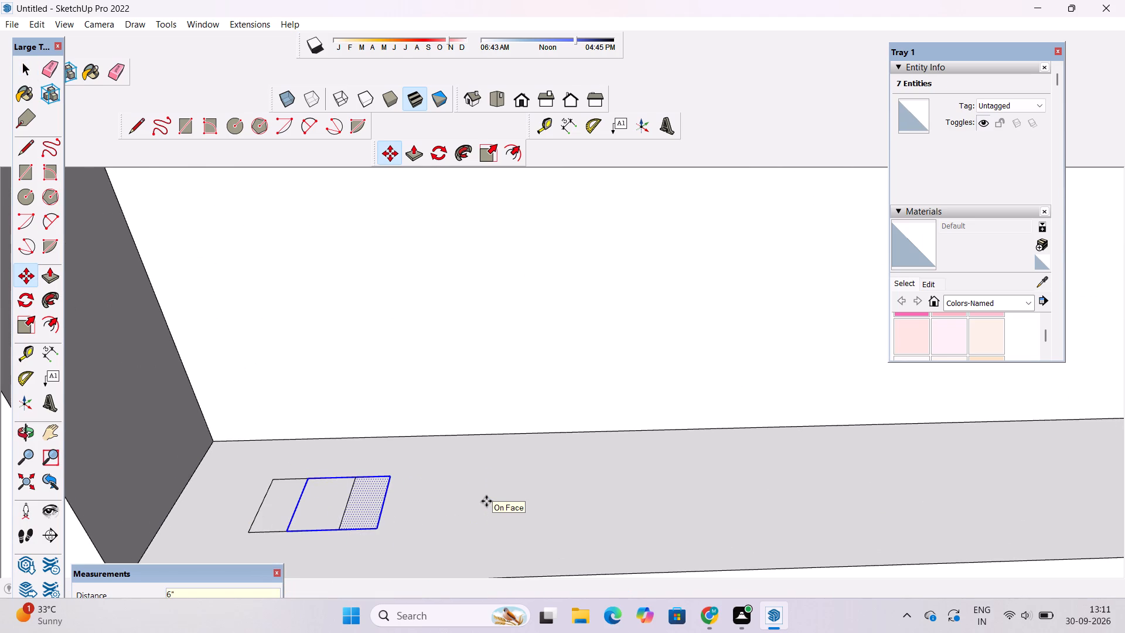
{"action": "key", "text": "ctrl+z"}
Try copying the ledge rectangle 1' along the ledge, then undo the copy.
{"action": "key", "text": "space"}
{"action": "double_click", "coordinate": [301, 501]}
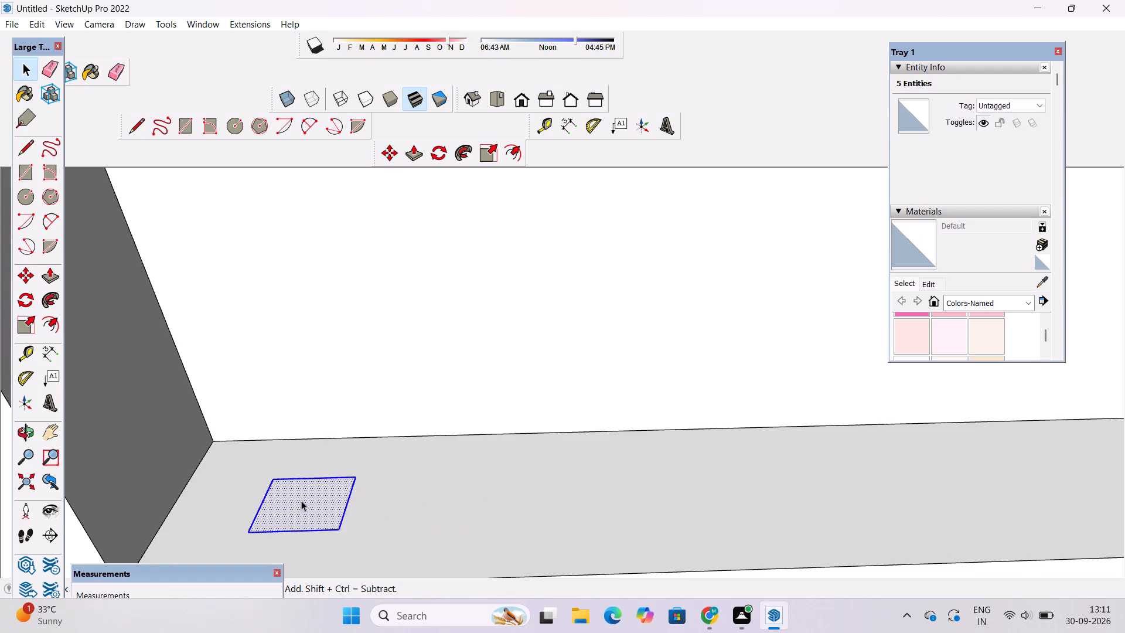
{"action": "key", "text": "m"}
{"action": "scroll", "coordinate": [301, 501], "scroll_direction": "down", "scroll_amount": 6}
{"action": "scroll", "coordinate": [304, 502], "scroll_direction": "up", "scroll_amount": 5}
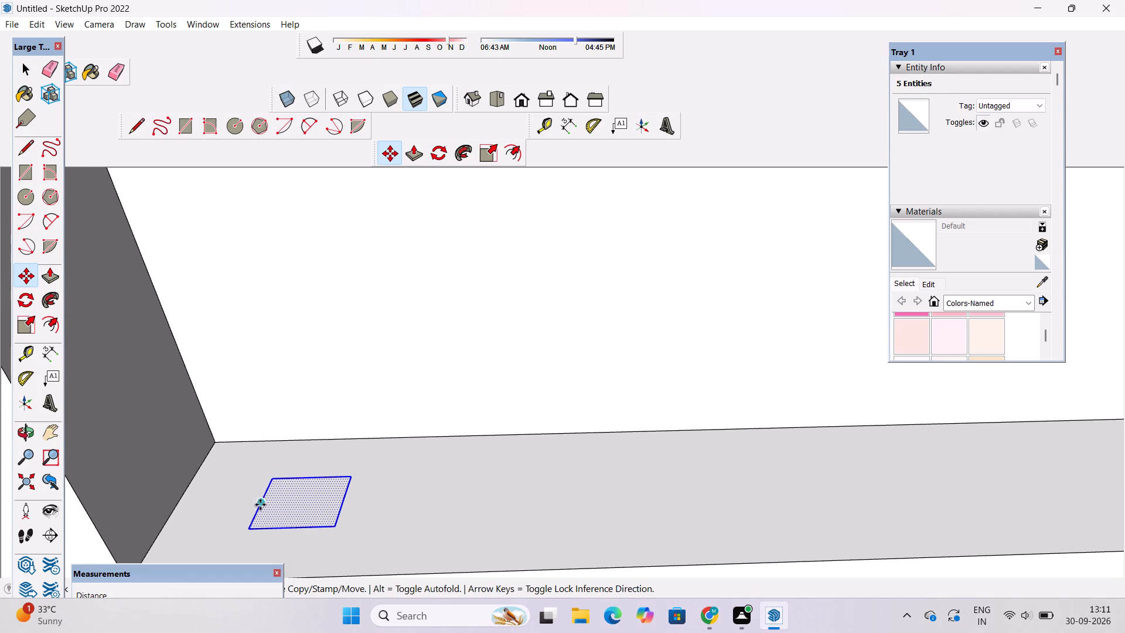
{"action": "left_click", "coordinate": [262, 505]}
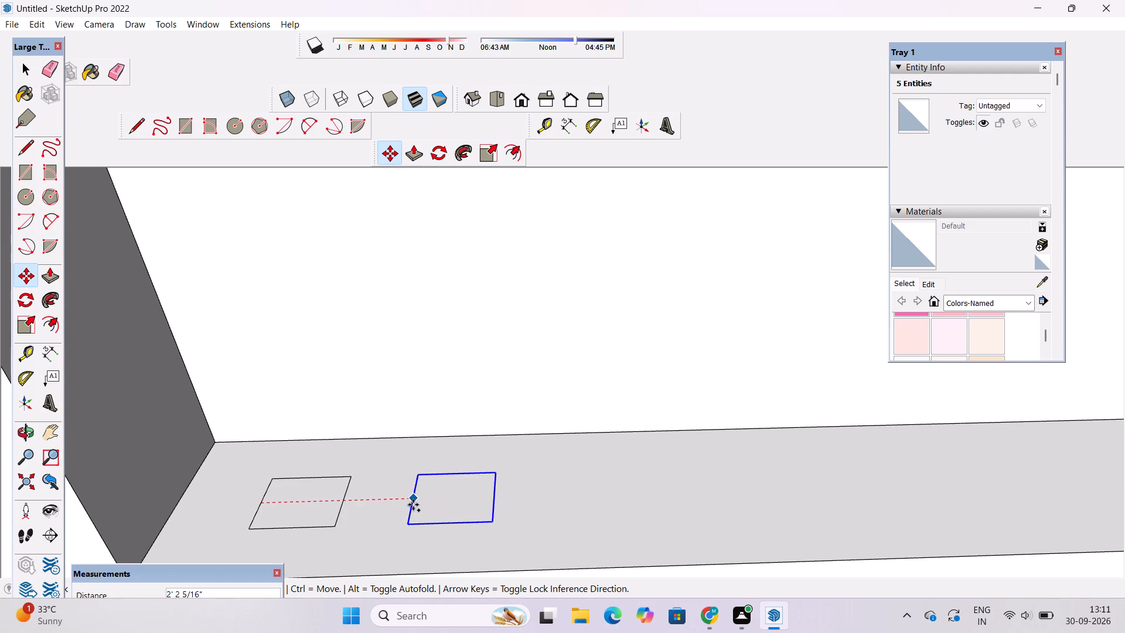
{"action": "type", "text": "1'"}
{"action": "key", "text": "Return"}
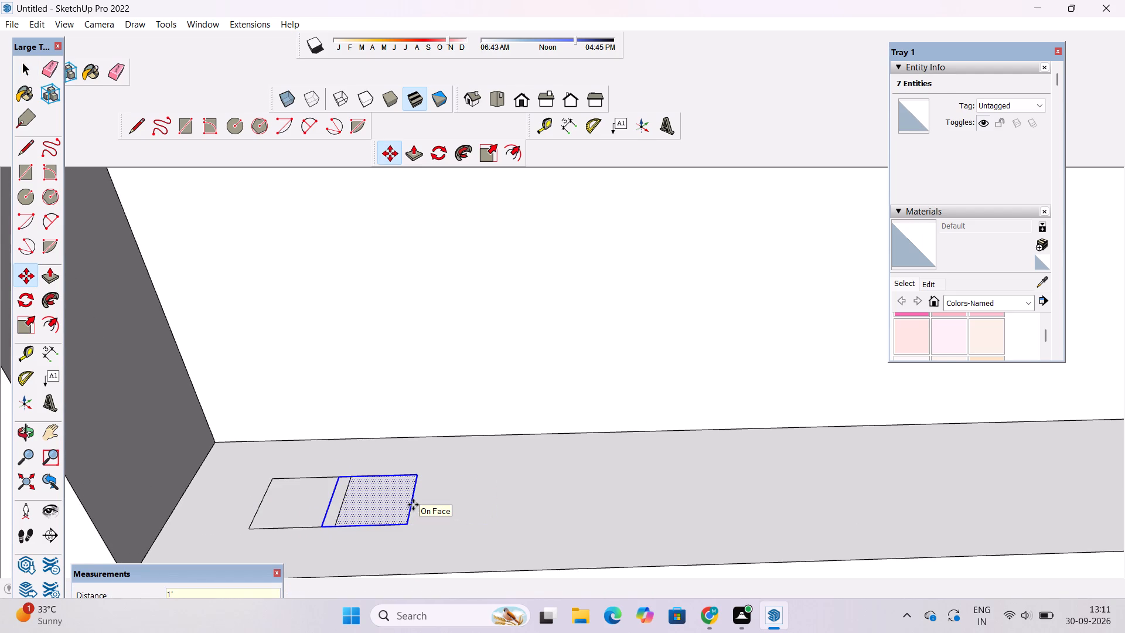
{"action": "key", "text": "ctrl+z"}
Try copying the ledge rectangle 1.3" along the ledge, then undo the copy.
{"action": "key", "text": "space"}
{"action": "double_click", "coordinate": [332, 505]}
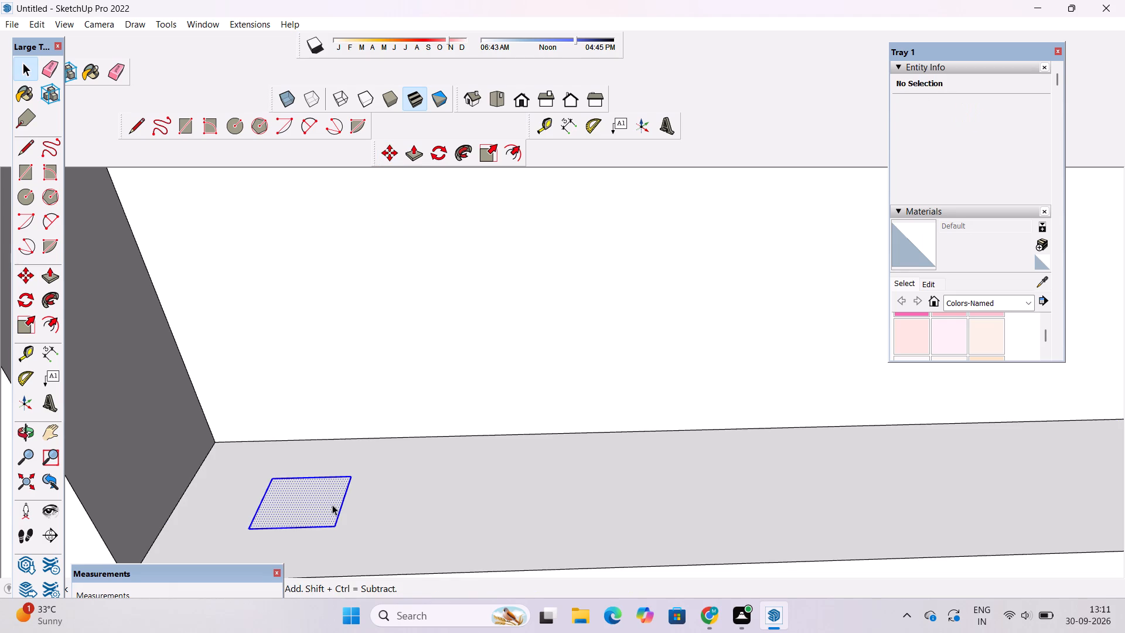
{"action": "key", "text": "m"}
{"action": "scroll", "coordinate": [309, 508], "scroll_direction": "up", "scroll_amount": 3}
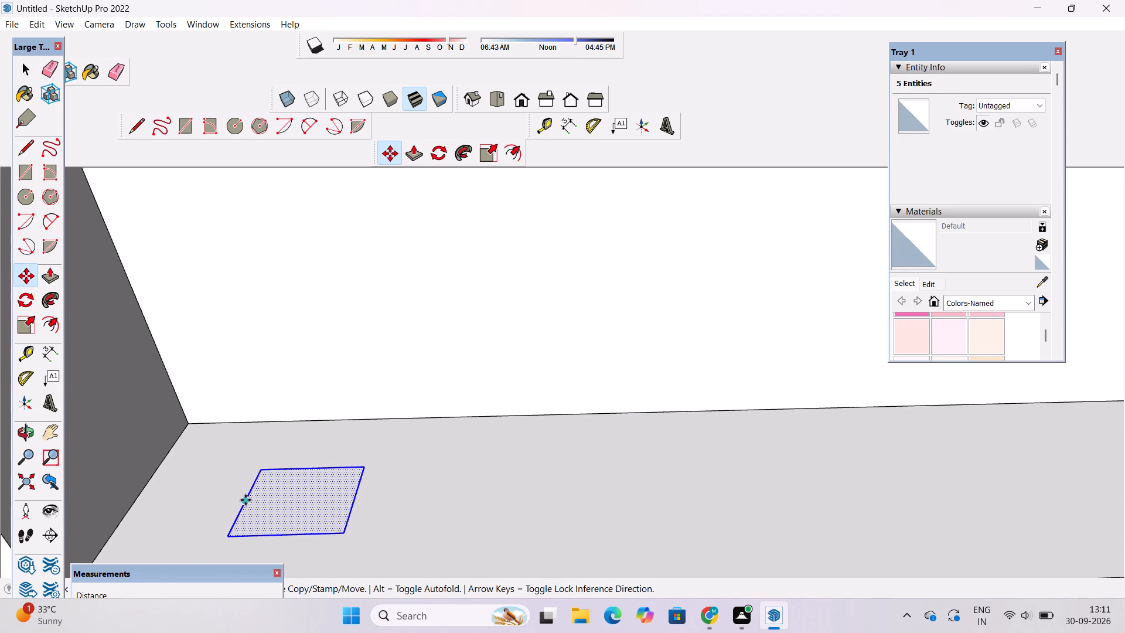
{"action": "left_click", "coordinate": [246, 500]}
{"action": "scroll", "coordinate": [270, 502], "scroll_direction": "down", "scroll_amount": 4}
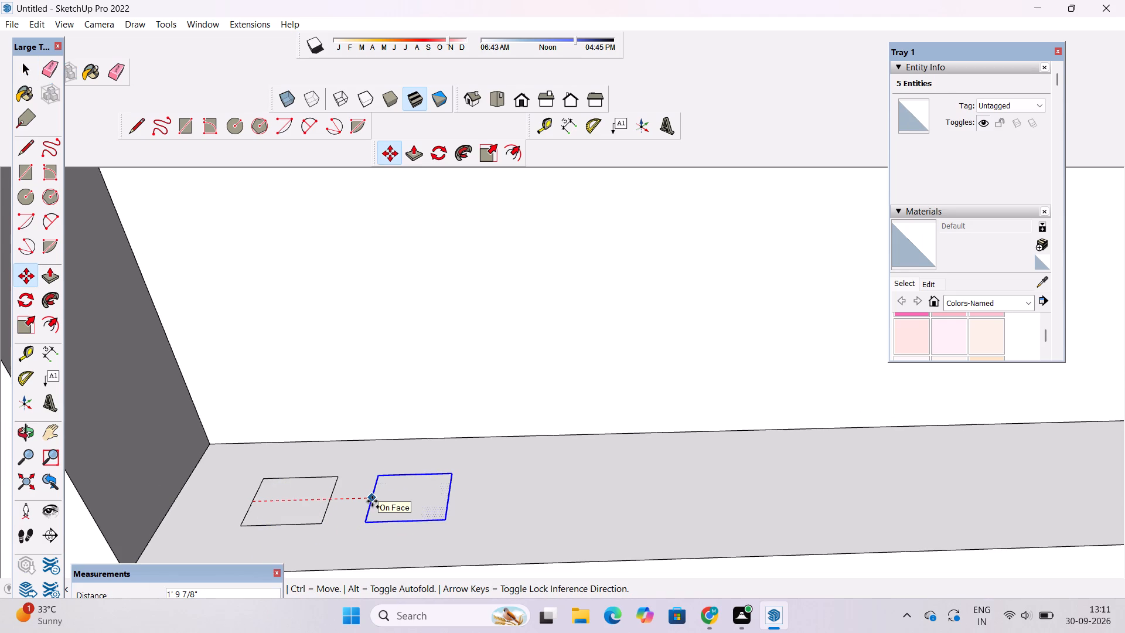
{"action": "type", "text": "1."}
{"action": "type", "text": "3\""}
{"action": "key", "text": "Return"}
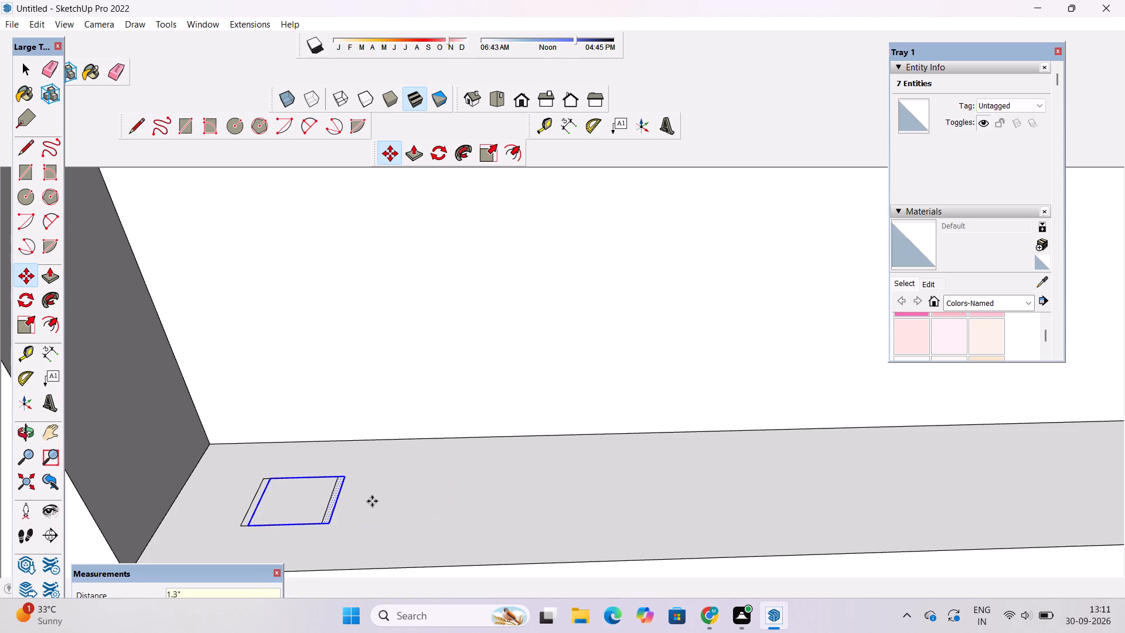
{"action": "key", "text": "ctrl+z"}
Copy the rectangle with its face three times along the balcony ledge at 1.5' spacing.
{"action": "key", "text": "space"}
{"action": "double_click", "coordinate": [309, 499]}
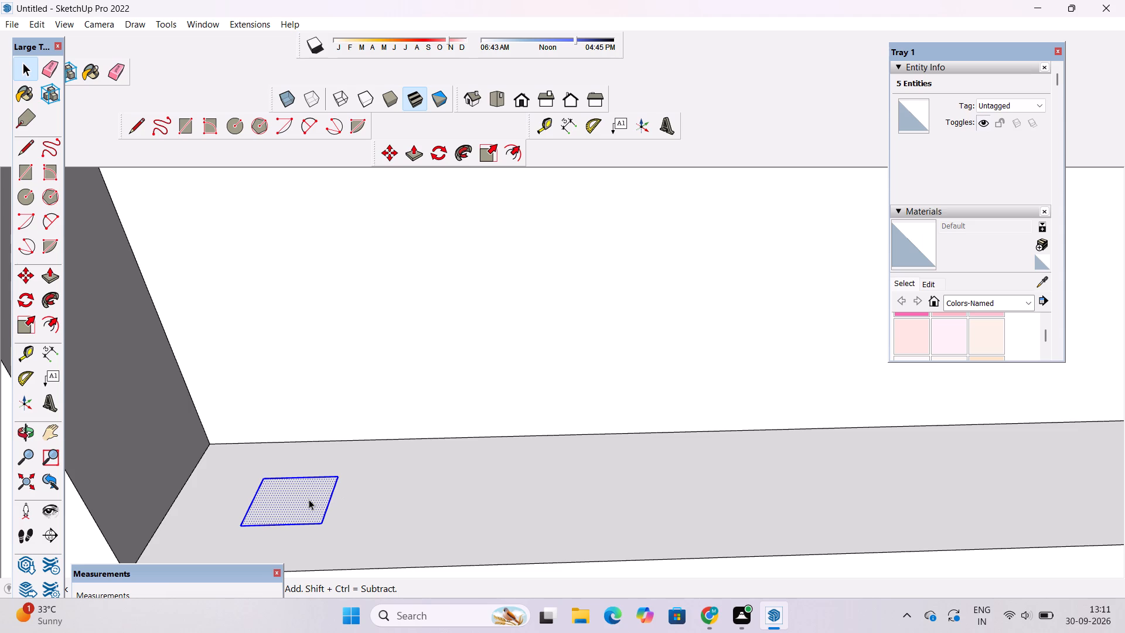
{"action": "key", "text": "m"}
{"action": "scroll", "coordinate": [251, 450], "scroll_direction": "down", "scroll_amount": 4}
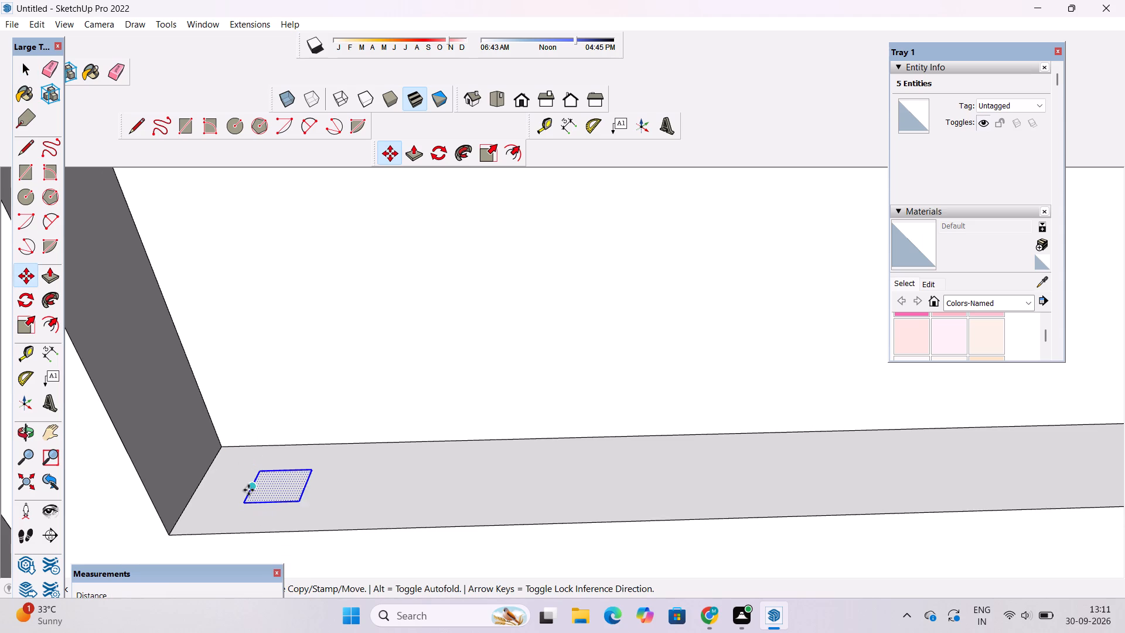
{"action": "scroll", "coordinate": [247, 492], "scroll_direction": "up", "scroll_amount": 4}
{"action": "left_click", "coordinate": [257, 485]}
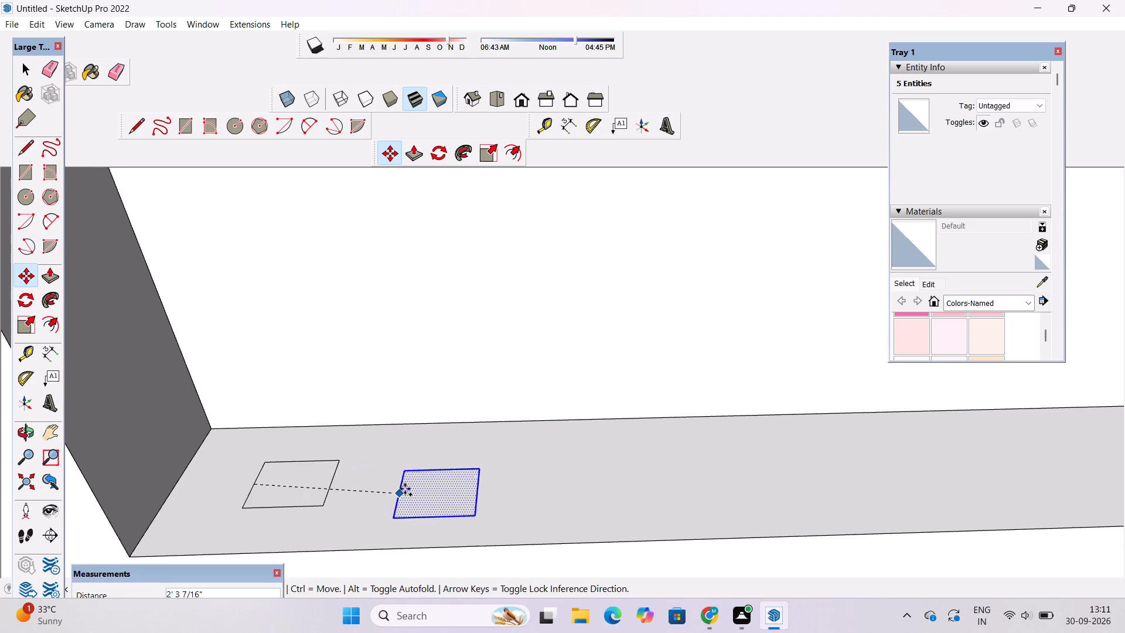
{"action": "type", "text": "1.5'"}
{"action": "key", "text": "Return"}
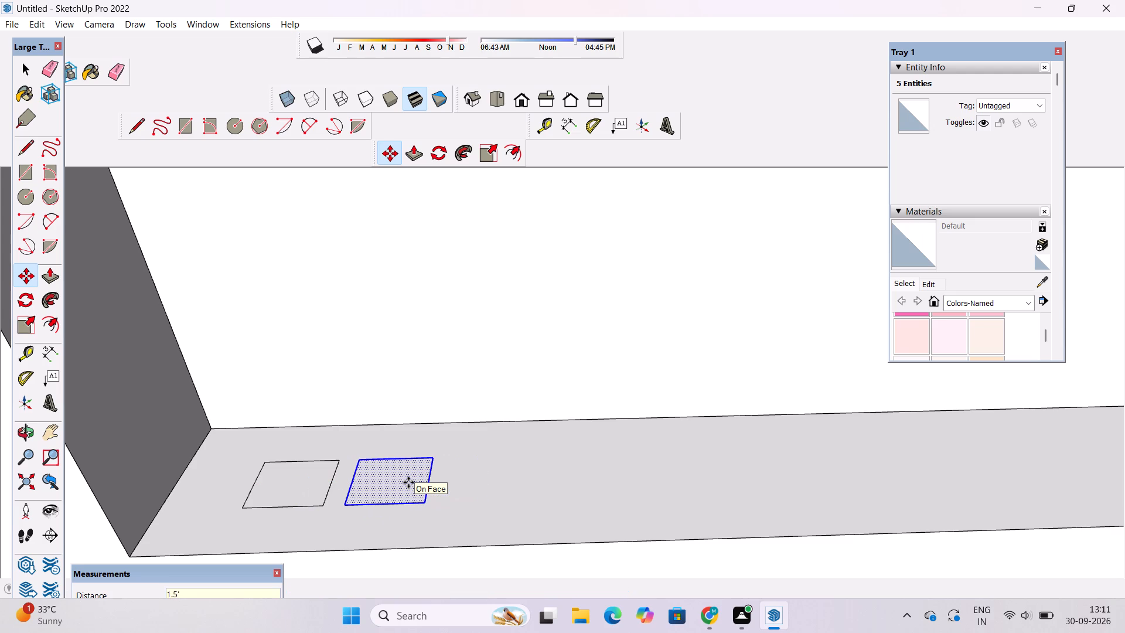
{"action": "type", "text": "*3"}
{"action": "key", "text": "Return"}
{"action": "scroll", "coordinate": [386, 485], "scroll_direction": "down", "scroll_amount": 7}
Push/Pull the first rectangle on the balcony ledge up 21' to the underside of the top beam, forming a post.
{"action": "key", "text": "space"}
{"action": "scroll", "coordinate": [341, 478], "scroll_direction": "up", "scroll_amount": 4}
{"action": "left_click", "coordinate": [332, 495]}
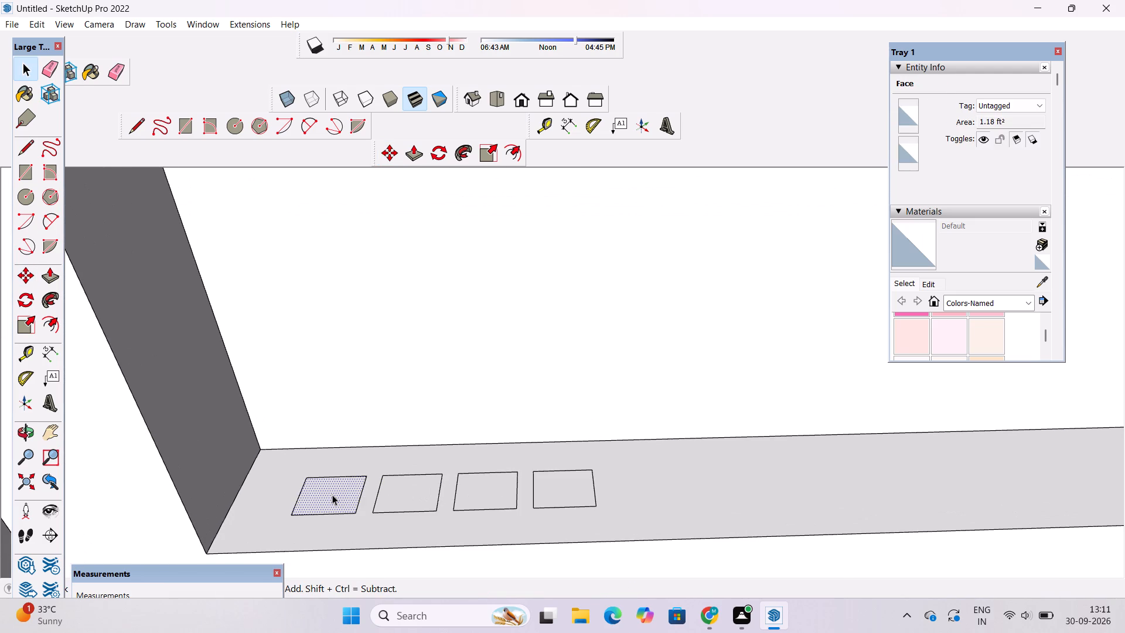
{"action": "key", "text": "p"}
{"action": "left_click", "coordinate": [332, 495]}
{"action": "scroll", "coordinate": [332, 479], "scroll_direction": "down", "scroll_amount": 16}
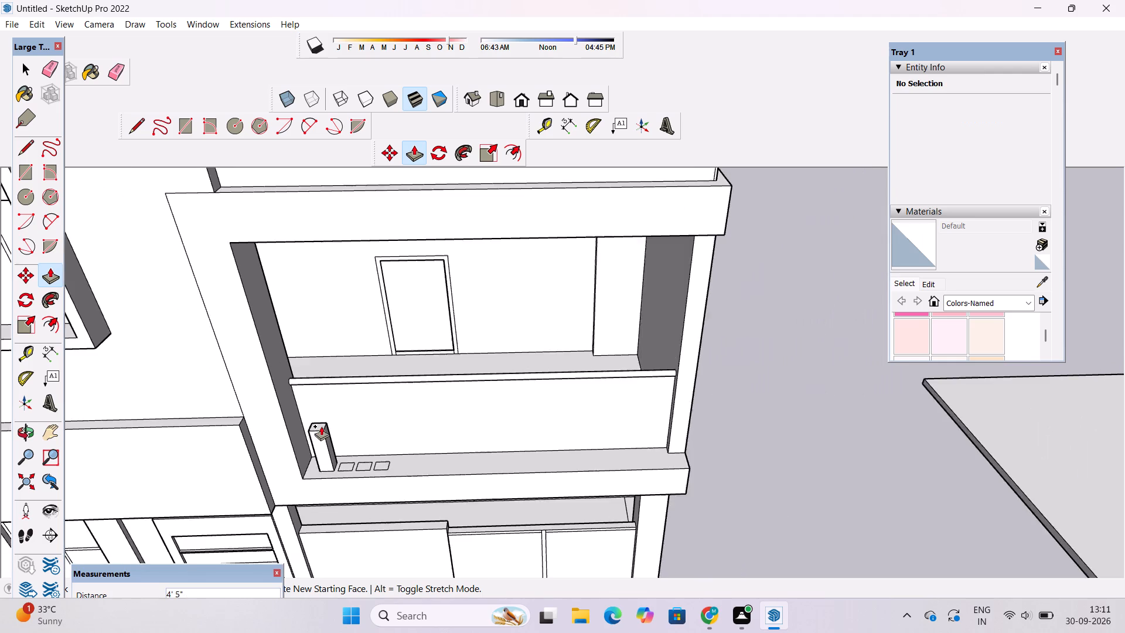
{"action": "scroll", "coordinate": [321, 426], "scroll_direction": "down", "scroll_amount": 4}
{"action": "scroll", "coordinate": [303, 304], "scroll_direction": "up", "scroll_amount": 11}
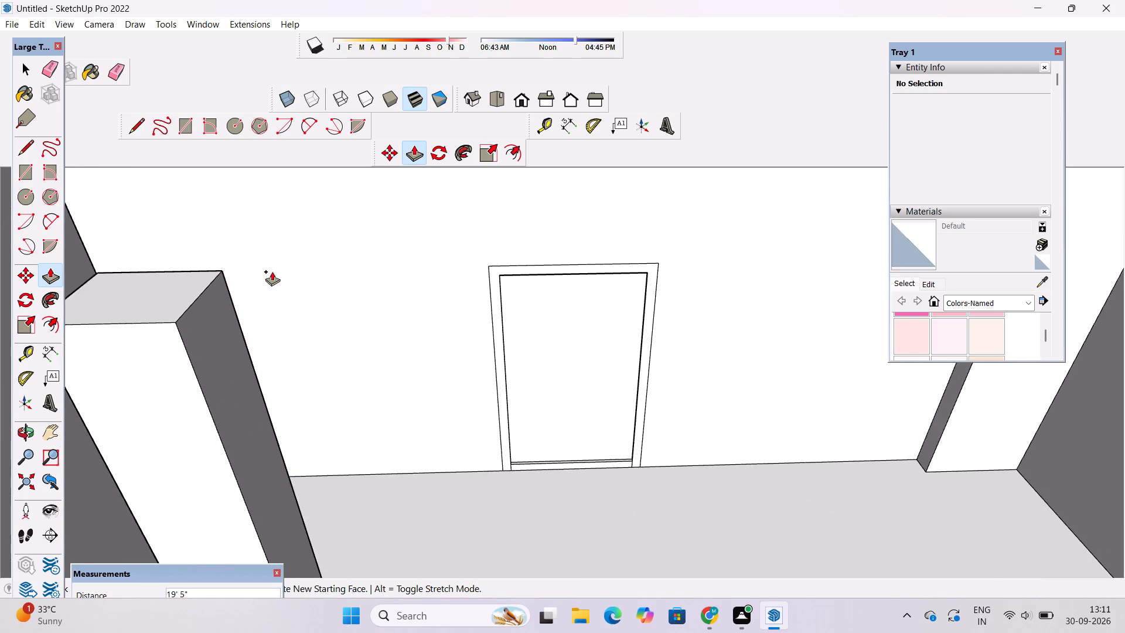
{"action": "scroll", "coordinate": [272, 271], "scroll_direction": "down", "scroll_amount": 6}
{"action": "left_click", "coordinate": [270, 254]}
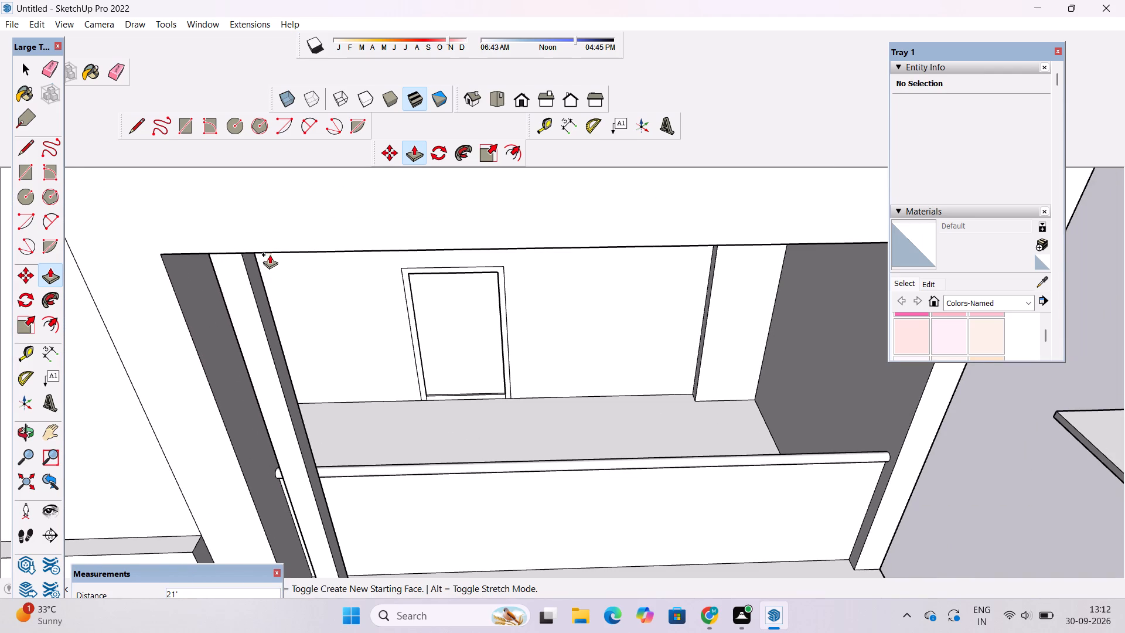
Push/Pull the second ledge rectangle up 21' to the underside of the balcony's top beam.
{"action": "scroll", "coordinate": [282, 276], "scroll_direction": "down", "scroll_amount": 9}
{"action": "scroll", "coordinate": [319, 411], "scroll_direction": "up", "scroll_amount": 15}
{"action": "left_click", "coordinate": [317, 397]}
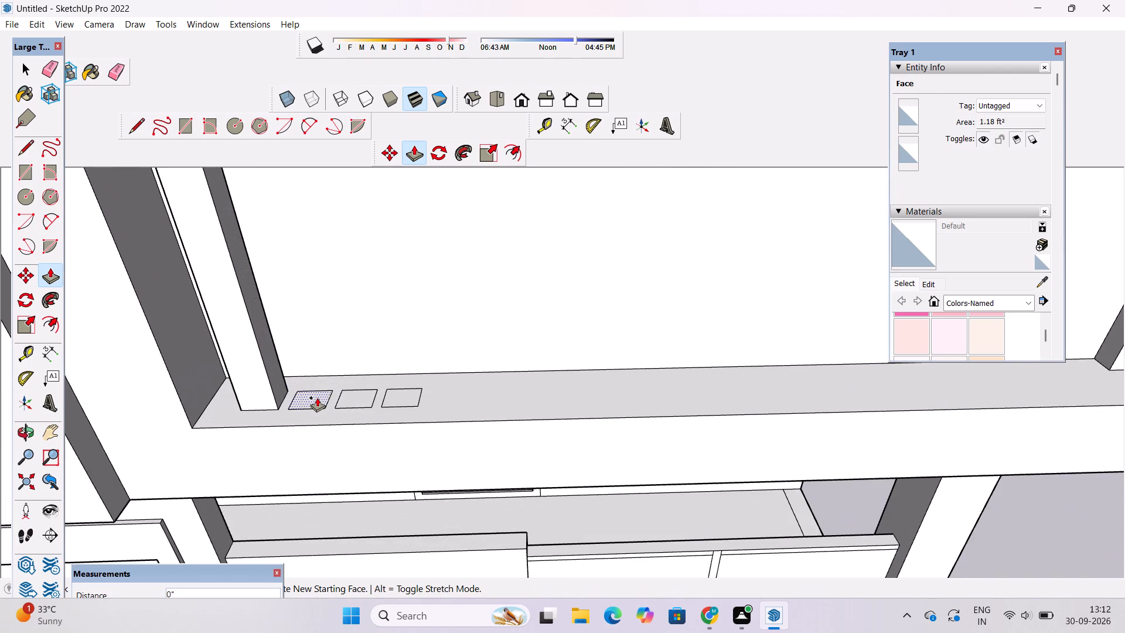
{"action": "scroll", "coordinate": [317, 397], "scroll_direction": "down", "scroll_amount": 12}
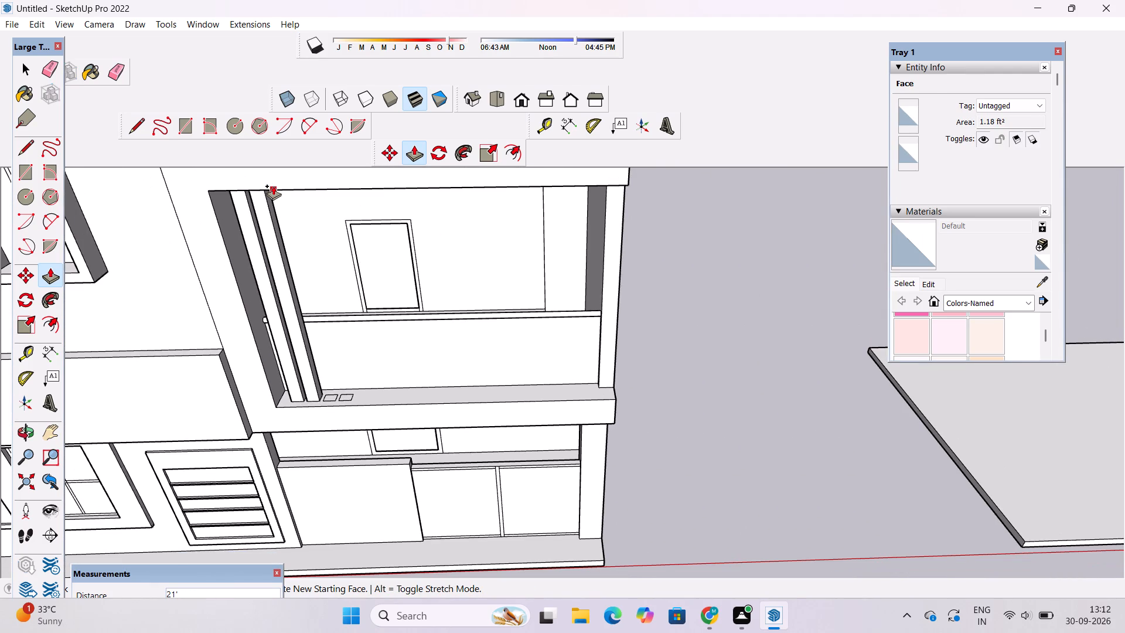
{"action": "left_click", "coordinate": [273, 186]}
Push/Pull the third ledge rectangle up 21' to the underside of the balcony's top beam.
{"action": "scroll", "coordinate": [336, 401], "scroll_direction": "up", "scroll_amount": 7}
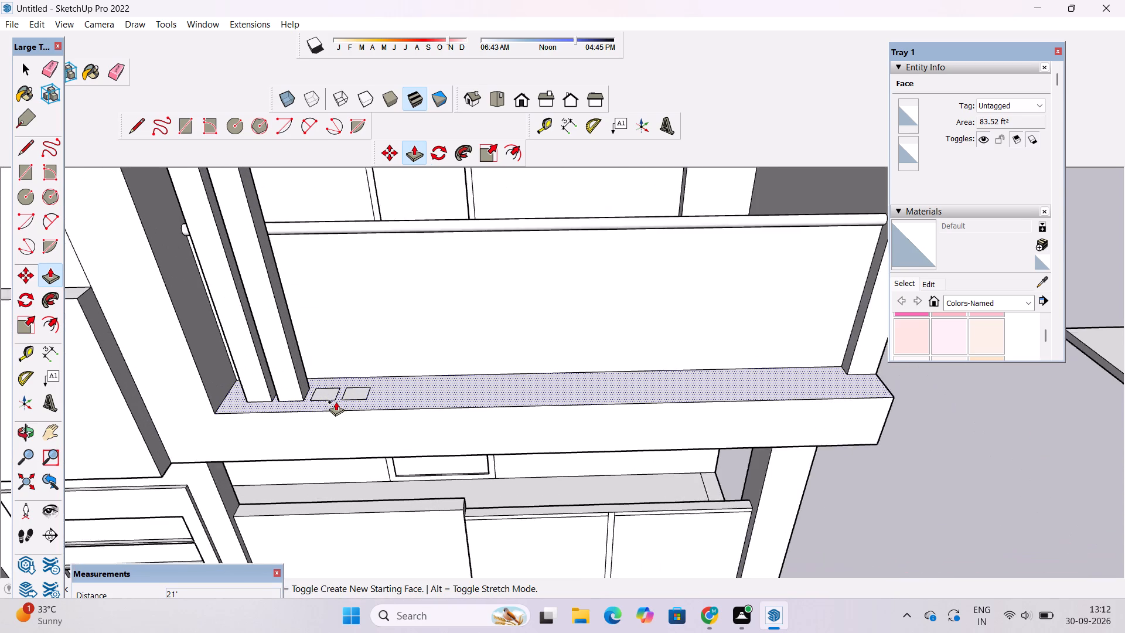
{"action": "scroll", "coordinate": [336, 401], "scroll_direction": "up", "scroll_amount": 6}
{"action": "left_click", "coordinate": [315, 389]}
{"action": "scroll", "coordinate": [315, 389], "scroll_direction": "down", "scroll_amount": 10}
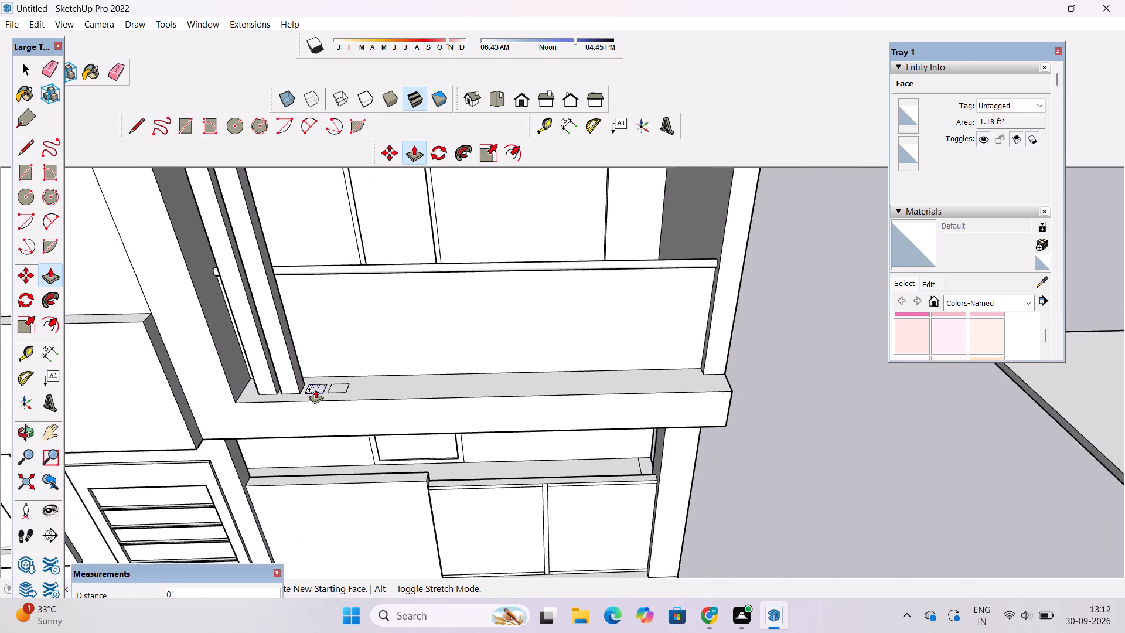
{"action": "scroll", "coordinate": [315, 389], "scroll_direction": "down", "scroll_amount": 10}
{"action": "scroll", "coordinate": [305, 327], "scroll_direction": "down", "scroll_amount": 5}
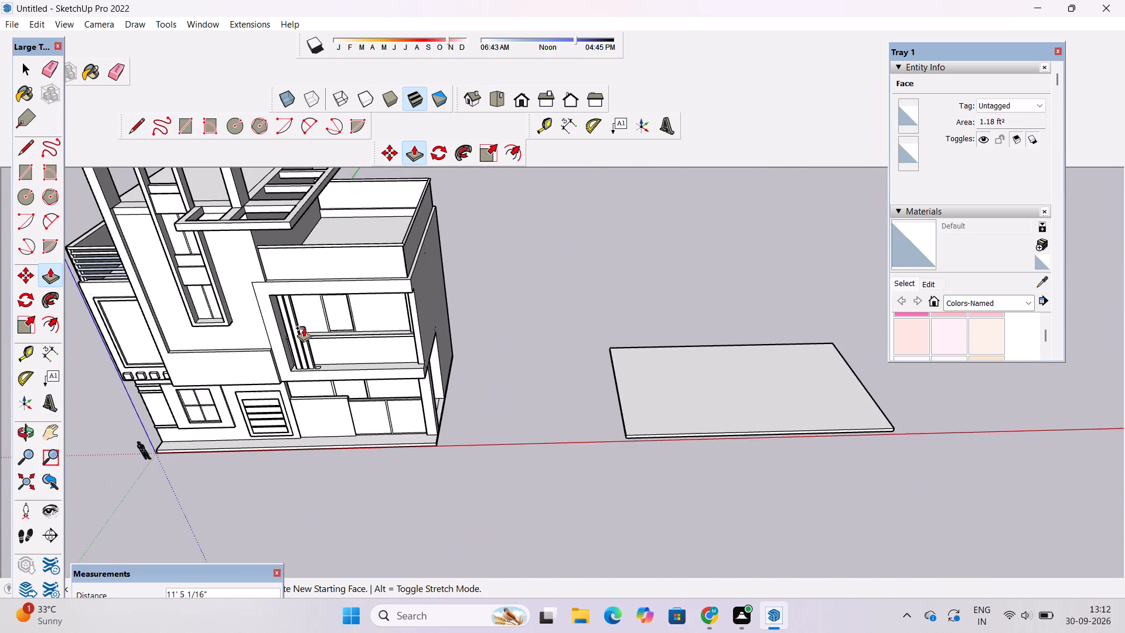
{"action": "scroll", "coordinate": [292, 307], "scroll_direction": "up", "scroll_amount": 15}
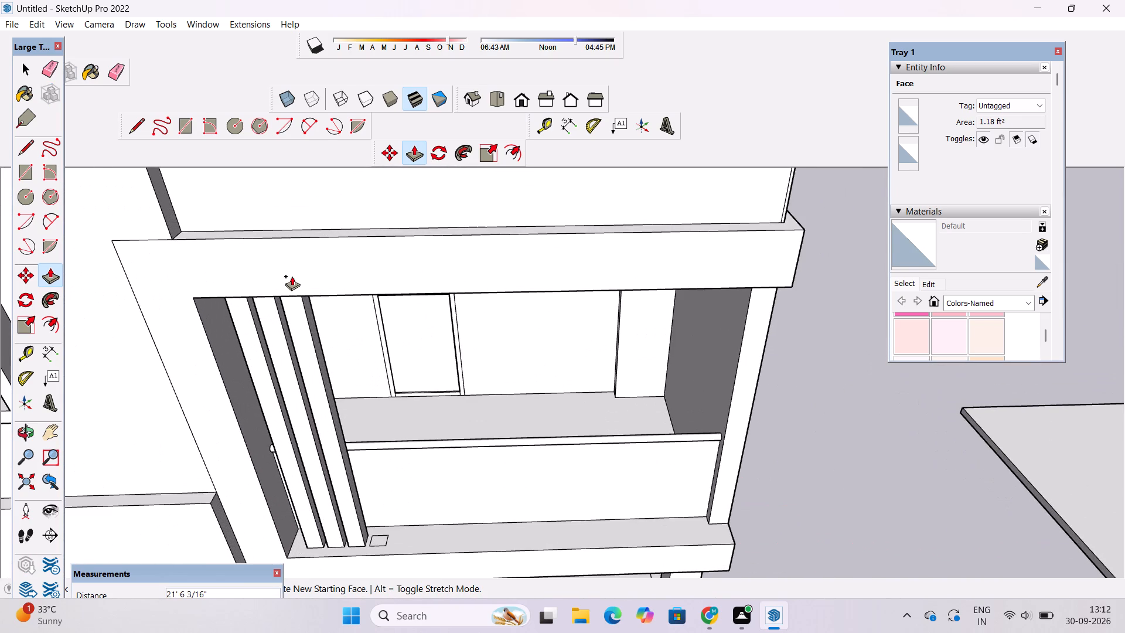
{"action": "left_click", "coordinate": [307, 295]}
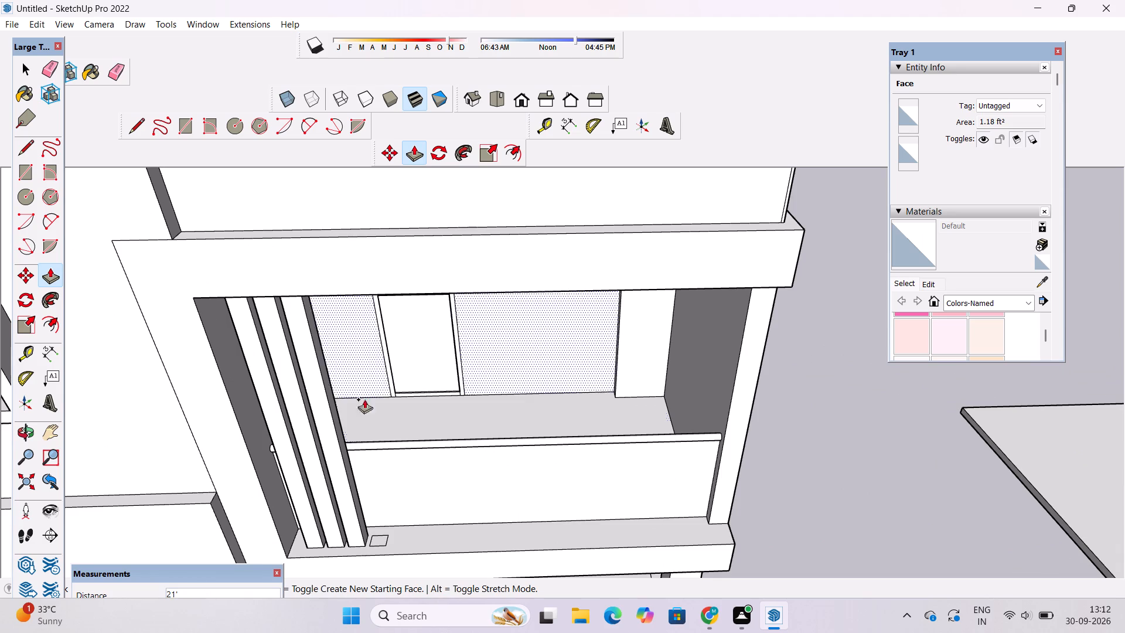
Push/Pull the last ledge rectangle up 21' to the top beam, completing the row of four posts.
{"action": "left_click", "coordinate": [379, 536]}
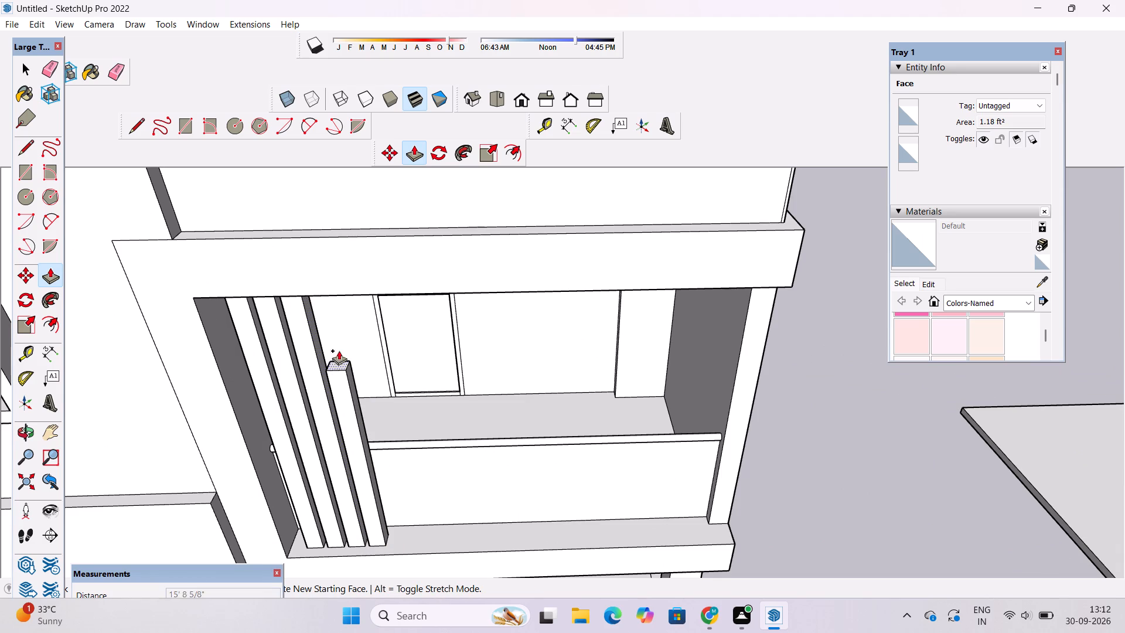
{"action": "scroll", "coordinate": [323, 285], "scroll_direction": "up", "scroll_amount": 9}
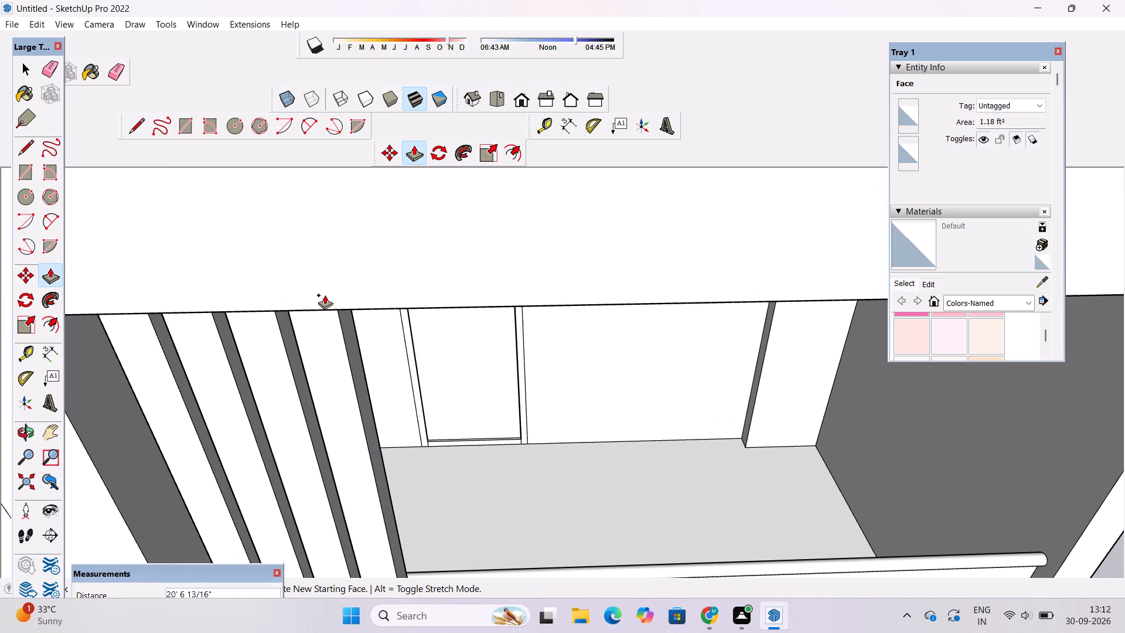
{"action": "left_click", "coordinate": [332, 308]}
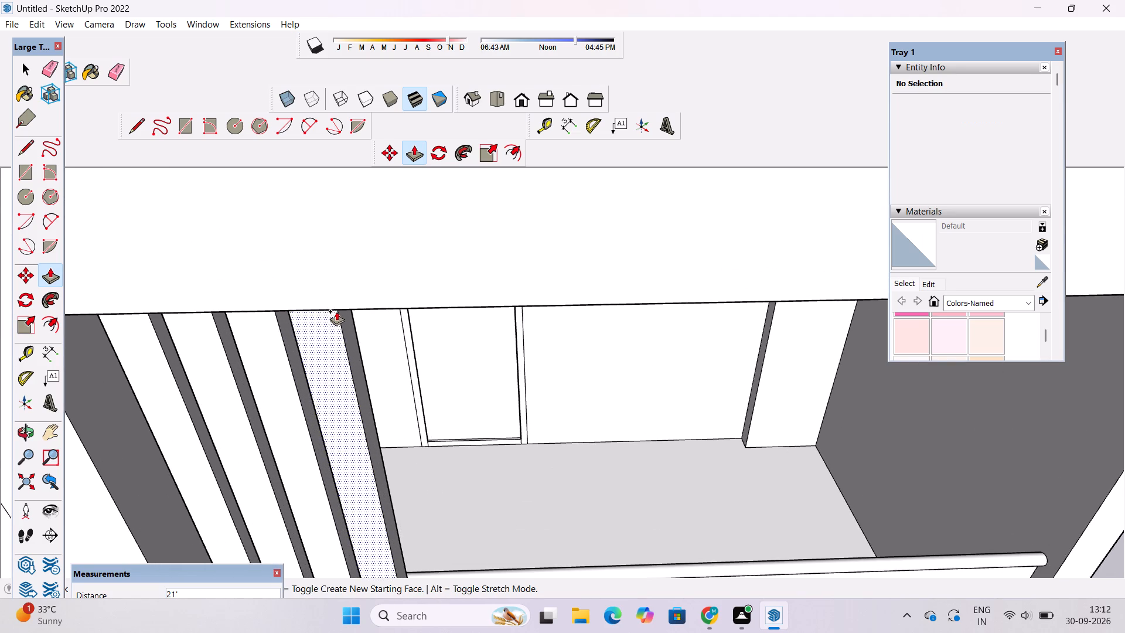
Examine from below how the tops of the four posts meet the balcony ceiling.
{"action": "key", "text": "o"}
{"action": "scroll", "coordinate": [336, 311], "scroll_direction": "down", "scroll_amount": 5}
{"action": "left_click_drag", "start_coordinate": [390, 479], "coordinate": [378, 354]}
{"action": "left_click_drag", "start_coordinate": [378, 354], "coordinate": [408, 482], "text": "shift"}
{"action": "left_click_drag", "start_coordinate": [409, 450], "coordinate": [409, 405]}
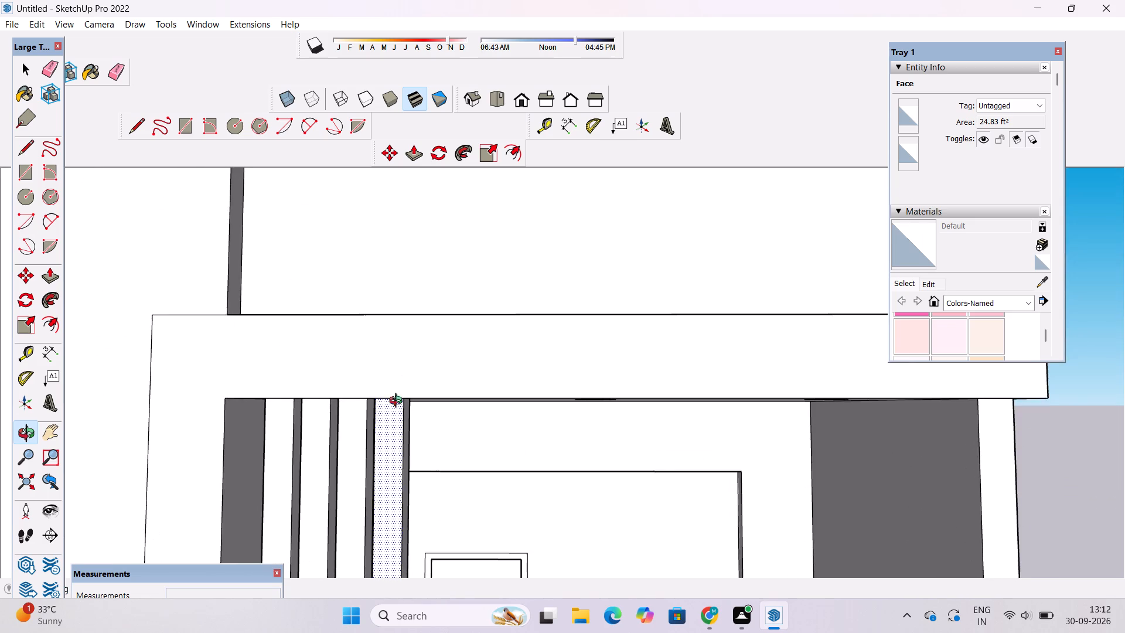
{"action": "scroll", "coordinate": [391, 421], "scroll_direction": "up", "scroll_amount": 3}
{"action": "left_click_drag", "start_coordinate": [393, 445], "coordinate": [400, 347]}
{"action": "scroll", "coordinate": [387, 353], "scroll_direction": "up", "scroll_amount": 4}
{"action": "left_click_drag", "start_coordinate": [387, 400], "coordinate": [387, 305], "text": "shift"}
{"action": "scroll", "coordinate": [387, 305], "scroll_direction": "down", "scroll_amount": 5}
{"action": "left_click_drag", "start_coordinate": [404, 303], "coordinate": [409, 348]}
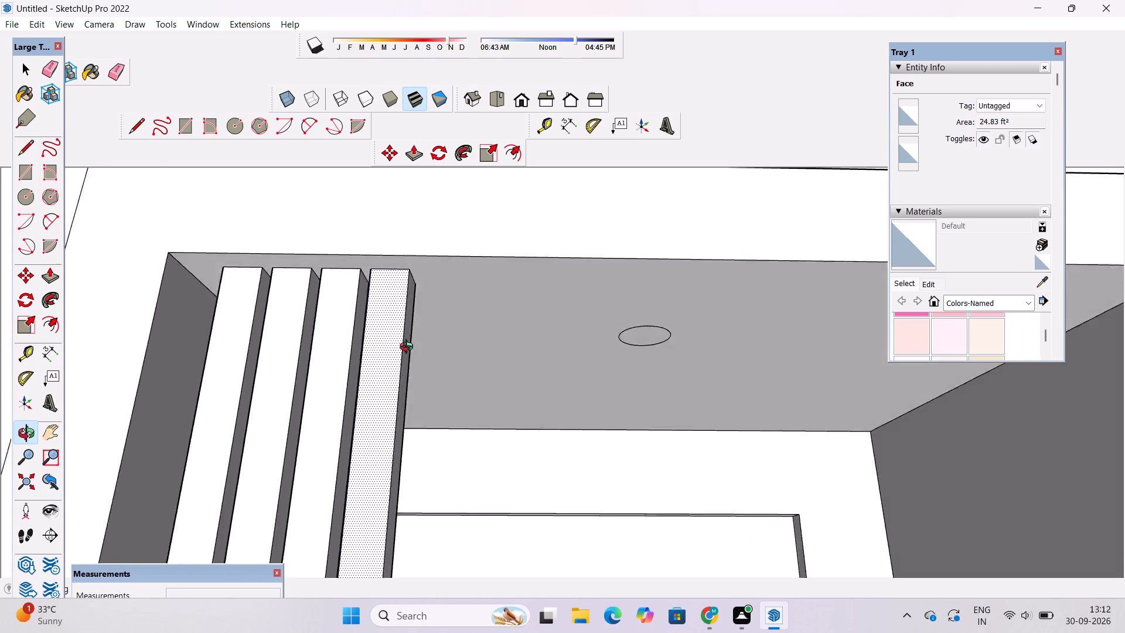
{"action": "left_click_drag", "start_coordinate": [409, 348], "coordinate": [419, 394]}
{"action": "left_click_drag", "start_coordinate": [421, 391], "coordinate": [420, 244], "text": "shift"}
Review the whole front facade with the new balcony posts, and clear the selection.
{"action": "scroll", "coordinate": [420, 244], "scroll_direction": "down", "scroll_amount": 6}
{"action": "left_click_drag", "start_coordinate": [424, 290], "coordinate": [447, 390]}
{"action": "scroll", "coordinate": [449, 400], "scroll_direction": "down", "scroll_amount": 5}
{"action": "left_click_drag", "start_coordinate": [513, 426], "coordinate": [512, 336]}
{"action": "scroll", "coordinate": [509, 360], "scroll_direction": "down", "scroll_amount": 6}
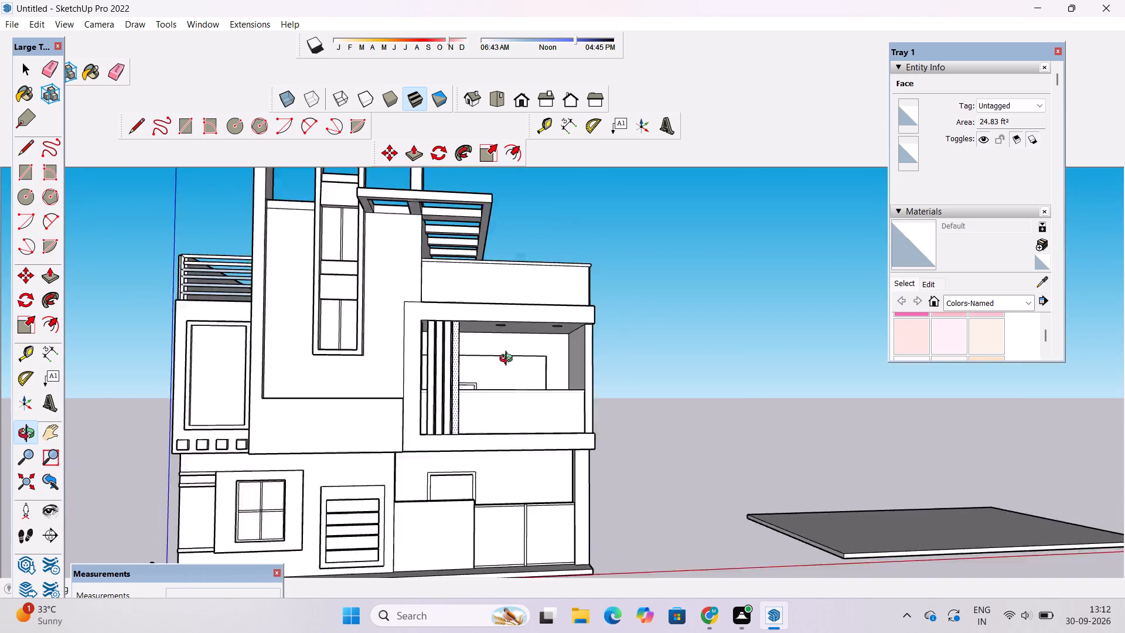
{"action": "left_click_drag", "start_coordinate": [564, 364], "coordinate": [513, 386]}
{"action": "left_click_drag", "start_coordinate": [504, 396], "coordinate": [632, 360], "text": "shift"}
{"action": "left_click_drag", "start_coordinate": [592, 375], "coordinate": [592, 386], "text": "shift"}
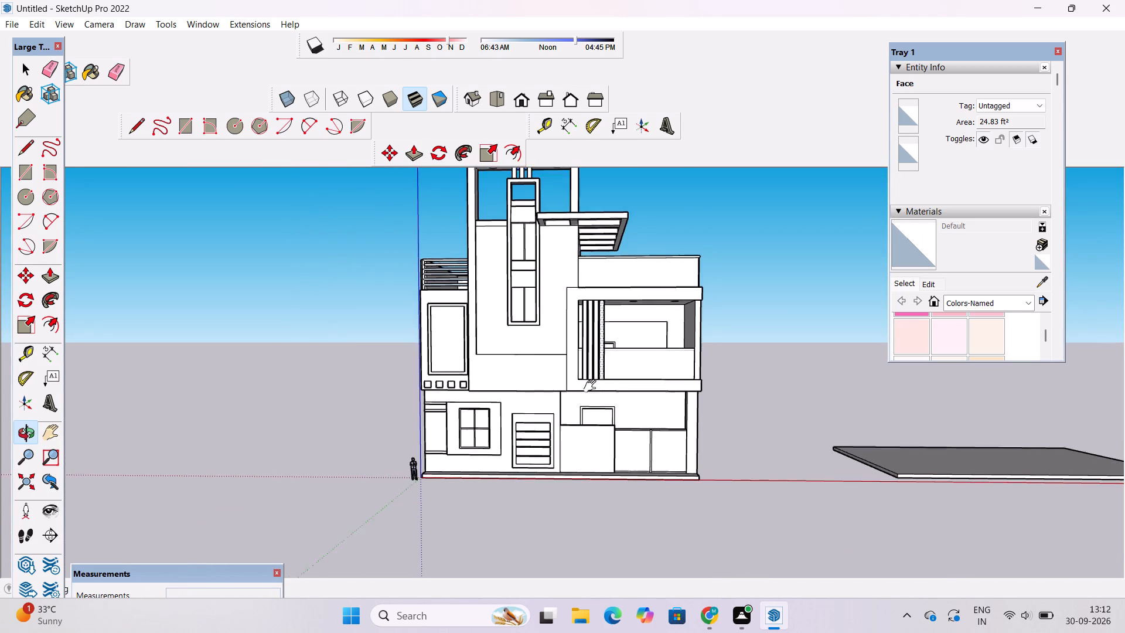
{"action": "left_click_drag", "start_coordinate": [592, 386], "coordinate": [598, 423], "text": "shift"}
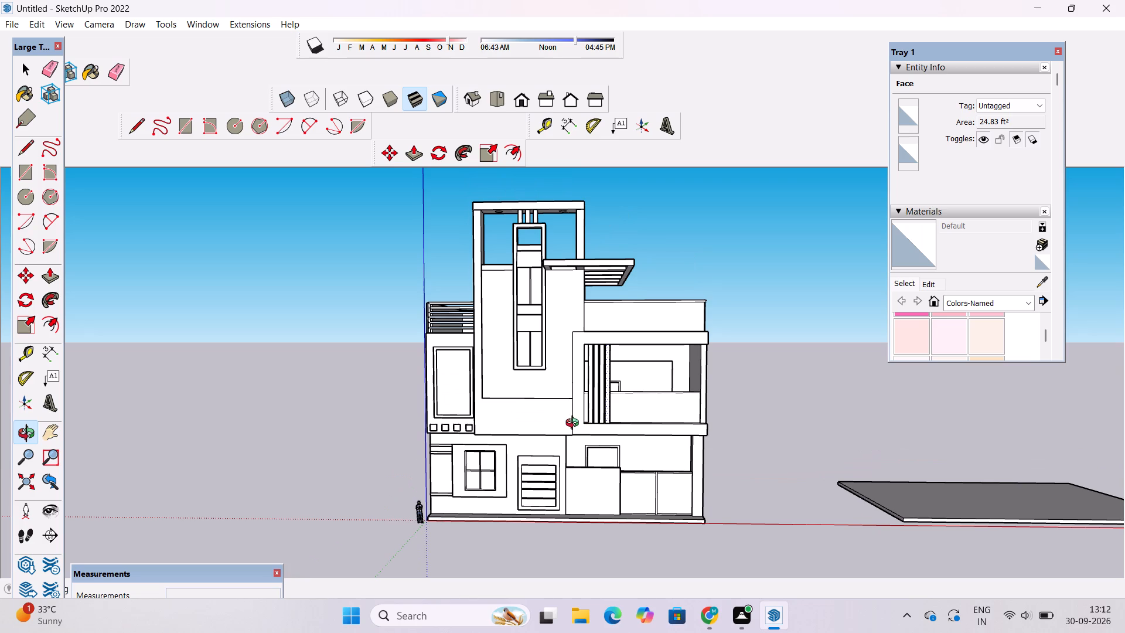
{"action": "left_click_drag", "start_coordinate": [574, 424], "coordinate": [564, 394], "text": "shift"}
{"action": "left_click_drag", "start_coordinate": [564, 394], "coordinate": [565, 406]}
{"action": "scroll", "coordinate": [565, 406], "scroll_direction": "down", "scroll_amount": 4}
{"action": "left_click_drag", "start_coordinate": [565, 423], "coordinate": [540, 370], "text": "shift"}
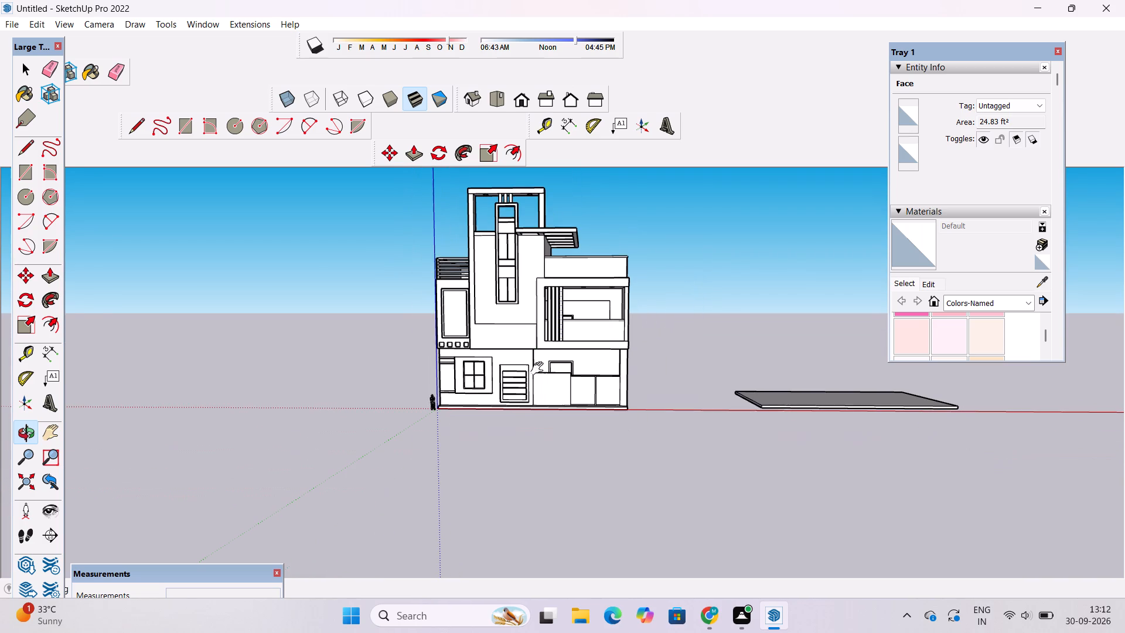
{"action": "key", "text": "space"}
{"action": "left_click", "coordinate": [758, 406]}
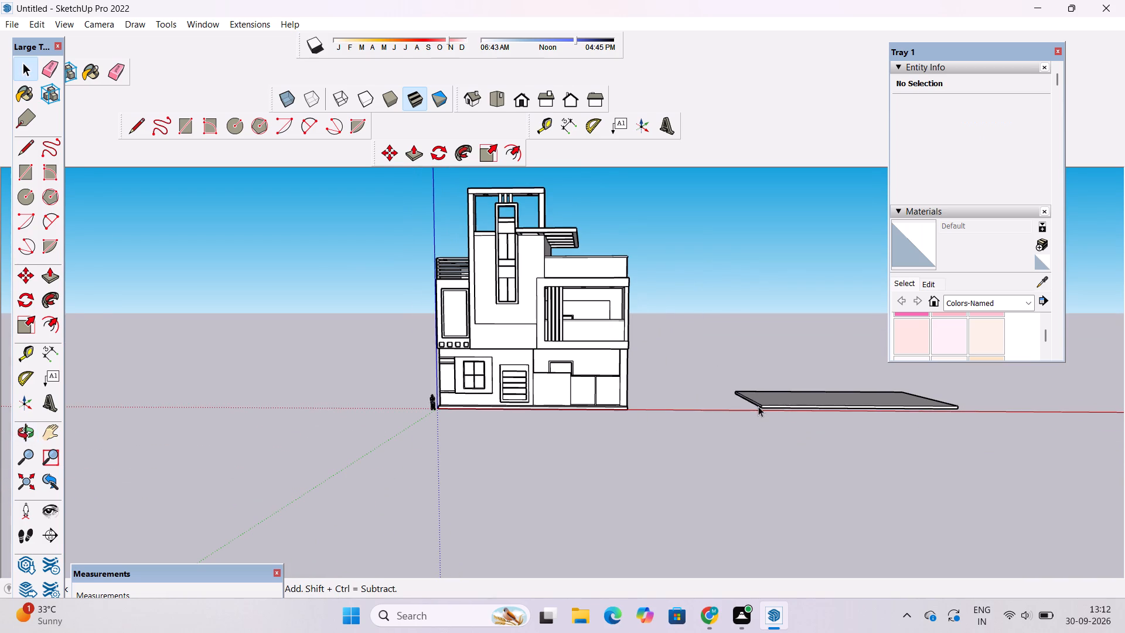
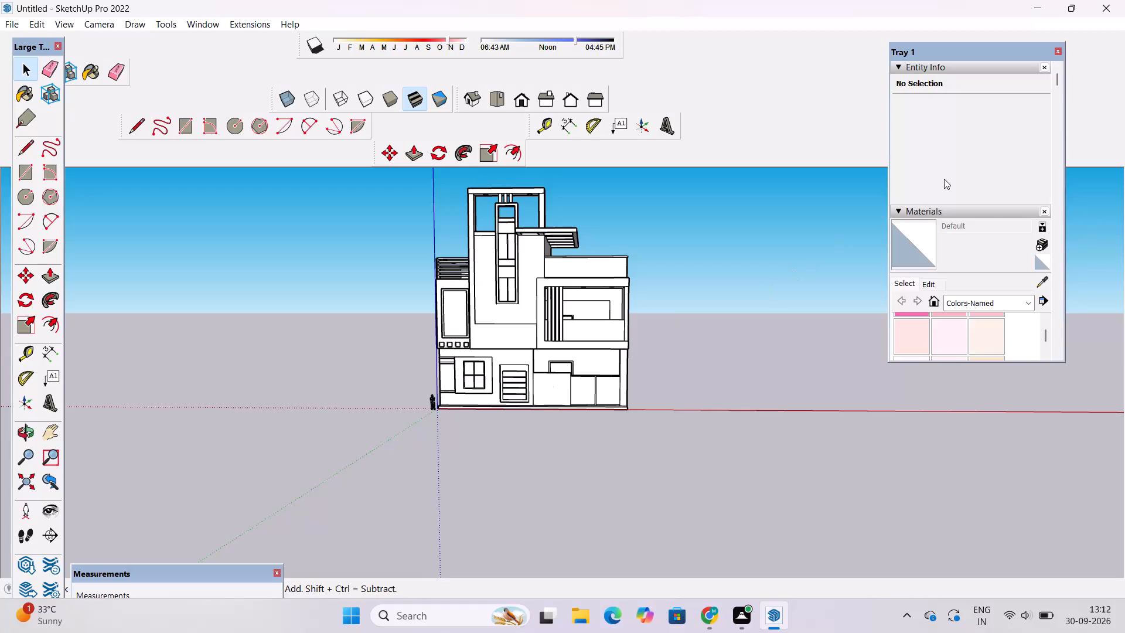
Erase the horizontal seam line running across the house's plain side wall beside the framed panel.
{"action": "scroll", "coordinate": [944, 179], "scroll_direction": "down", "scroll_amount": 1}
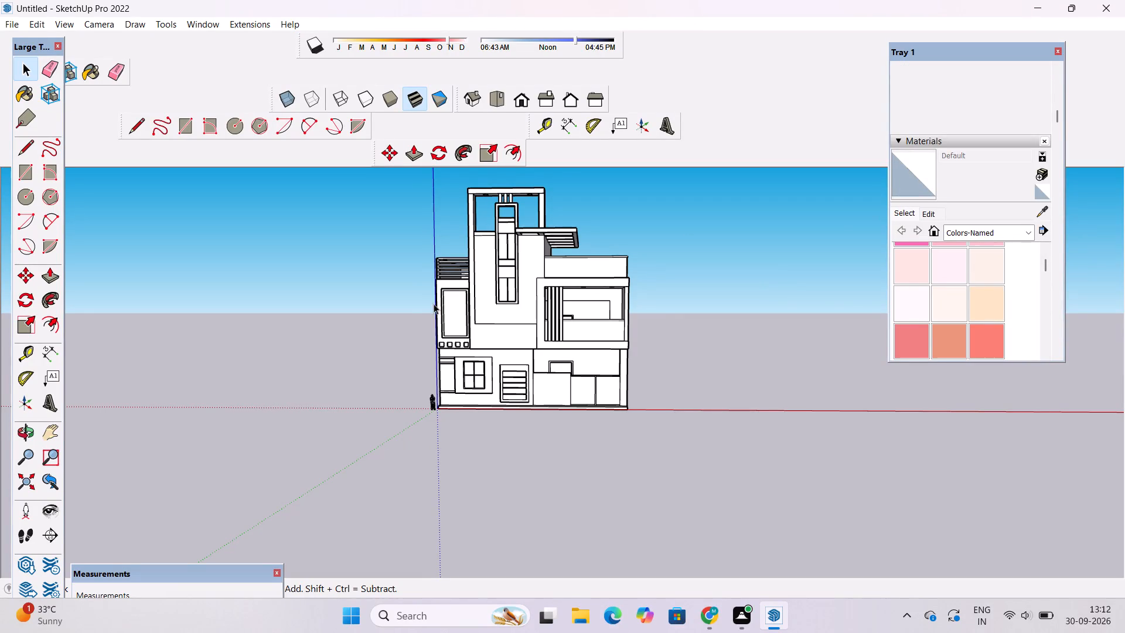
{"action": "key", "text": "o"}
{"action": "left_click_drag", "start_coordinate": [415, 349], "coordinate": [491, 437]}
{"action": "scroll", "coordinate": [504, 352], "scroll_direction": "up", "scroll_amount": 4}
{"action": "left_click_drag", "start_coordinate": [515, 335], "coordinate": [387, 448], "text": "shift"}
{"action": "scroll", "coordinate": [387, 451], "scroll_direction": "up", "scroll_amount": 5}
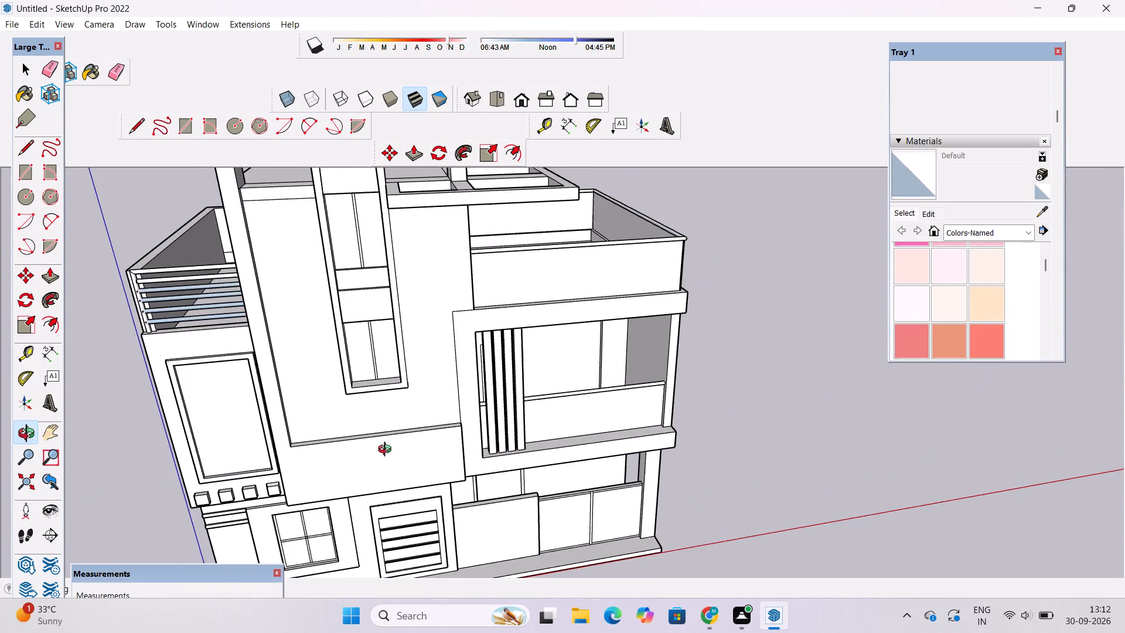
{"action": "left_click_drag", "start_coordinate": [387, 452], "coordinate": [373, 358]}
{"action": "scroll", "coordinate": [373, 358], "scroll_direction": "down", "scroll_amount": 5}
{"action": "left_click_drag", "start_coordinate": [304, 396], "coordinate": [538, 431]}
{"action": "left_click_drag", "start_coordinate": [383, 474], "coordinate": [411, 388], "text": "shift"}
{"action": "scroll", "coordinate": [411, 387], "scroll_direction": "up", "scroll_amount": 3}
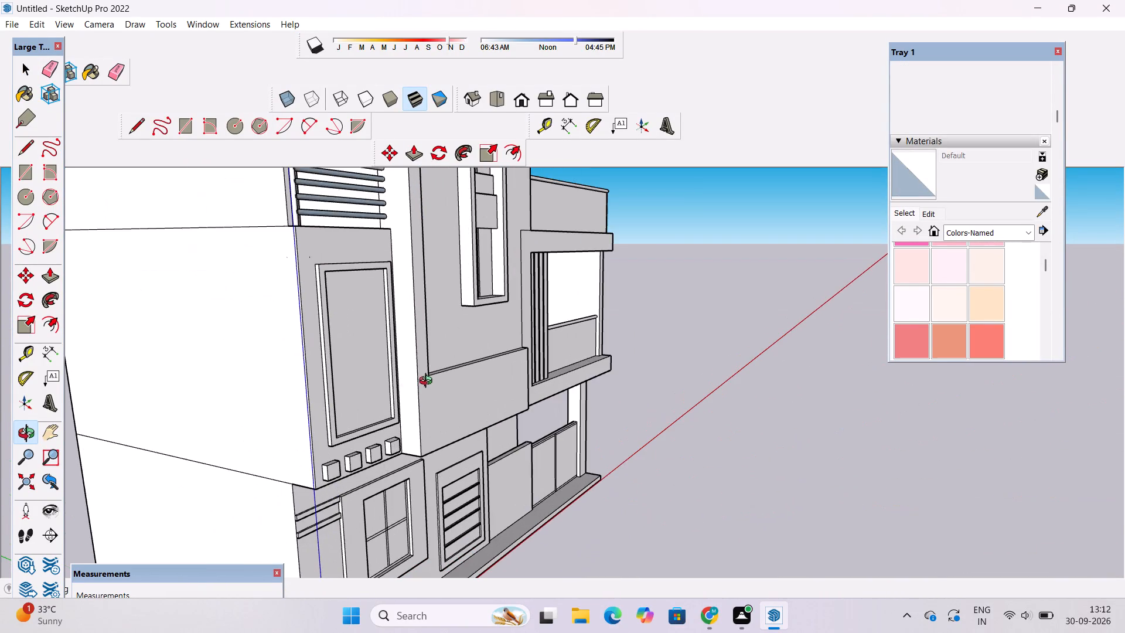
{"action": "left_click_drag", "start_coordinate": [436, 379], "coordinate": [436, 386]}
{"action": "left_click_drag", "start_coordinate": [370, 410], "coordinate": [505, 401], "text": "shift"}
{"action": "key", "text": "e"}
{"action": "left_click_drag", "start_coordinate": [329, 194], "coordinate": [332, 232]}
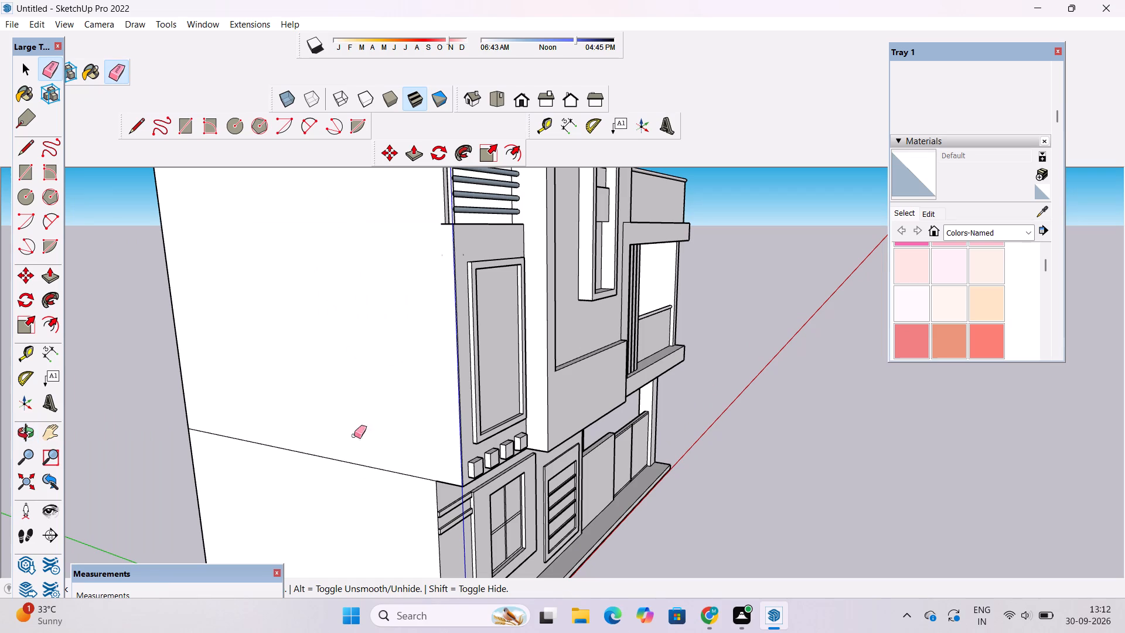
{"action": "left_click", "coordinate": [359, 465]}
{"action": "left_click_drag", "start_coordinate": [308, 444], "coordinate": [306, 454]}
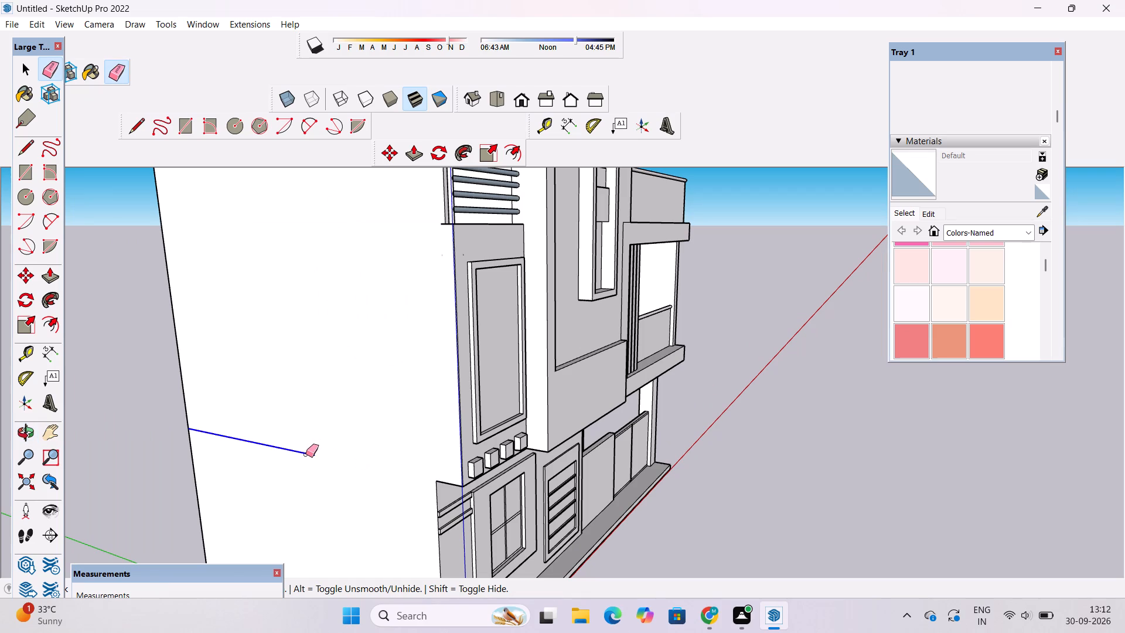
Erase the stray edge fragments on the opposite side wall, just above the ground-floor side opening.
{"action": "key", "text": "o"}
{"action": "scroll", "coordinate": [306, 455], "scroll_direction": "down", "scroll_amount": 5}
{"action": "left_click_drag", "start_coordinate": [571, 372], "coordinate": [173, 383]}
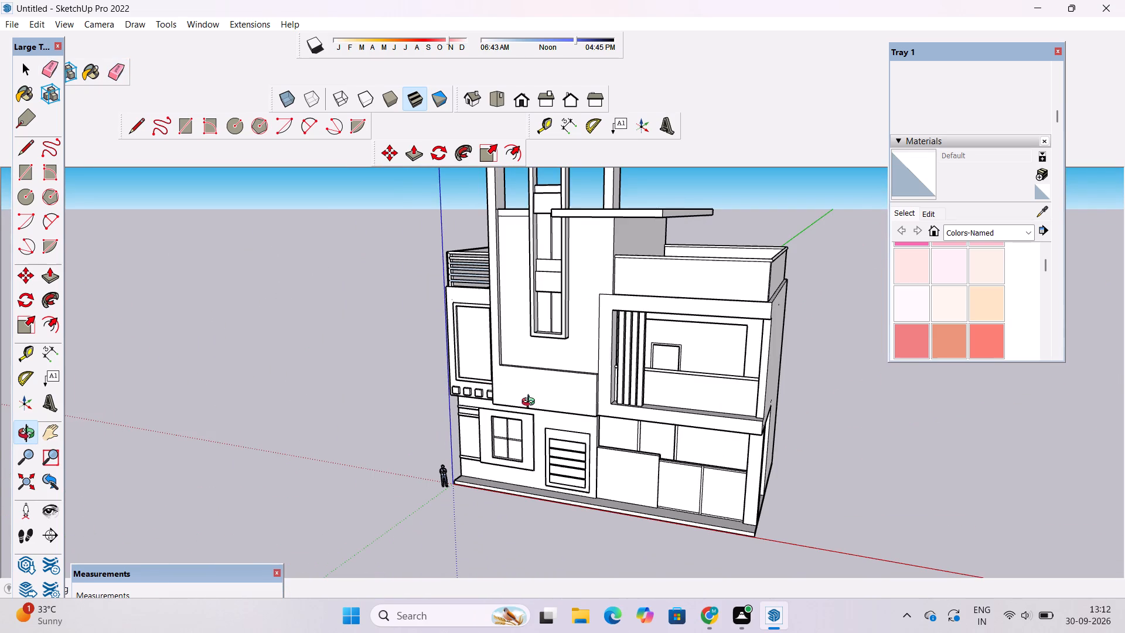
{"action": "left_click_drag", "start_coordinate": [563, 386], "coordinate": [404, 383], "text": "shift"}
{"action": "scroll", "coordinate": [460, 383], "scroll_direction": "up", "scroll_amount": 4}
{"action": "left_click_drag", "start_coordinate": [719, 389], "coordinate": [452, 361]}
{"action": "scroll", "coordinate": [492, 423], "scroll_direction": "up", "scroll_amount": 3}
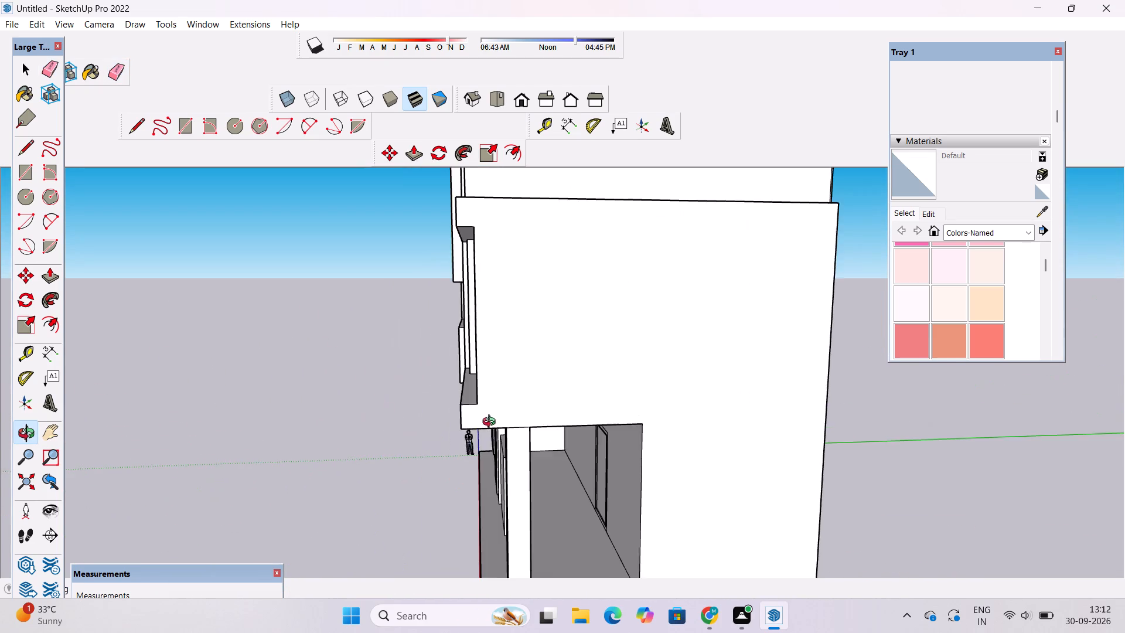
{"action": "left_click_drag", "start_coordinate": [516, 425], "coordinate": [734, 434]}
{"action": "left_click_drag", "start_coordinate": [751, 417], "coordinate": [439, 402], "text": "shift"}
{"action": "scroll", "coordinate": [492, 387], "scroll_direction": "up", "scroll_amount": 6}
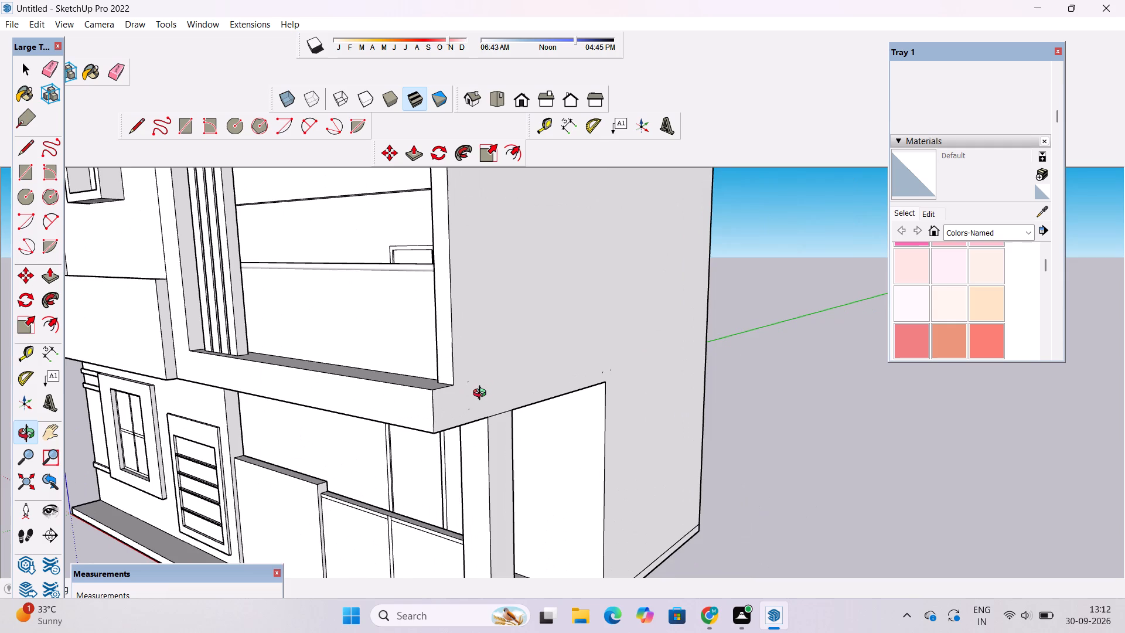
{"action": "scroll", "coordinate": [480, 395], "scroll_direction": "up", "scroll_amount": 4}
{"action": "key", "text": "e"}
{"action": "left_click_drag", "start_coordinate": [466, 363], "coordinate": [461, 419]}
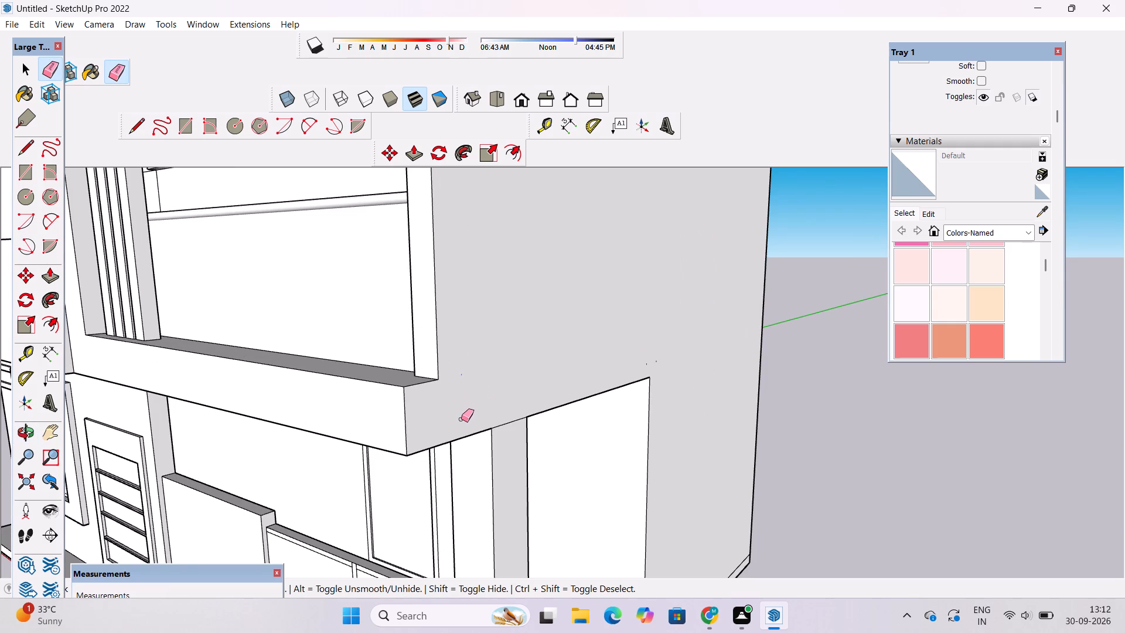
{"action": "left_click_drag", "start_coordinate": [461, 419], "coordinate": [469, 380]}
{"action": "left_click_drag", "start_coordinate": [460, 363], "coordinate": [465, 378]}
{"action": "left_click_drag", "start_coordinate": [683, 358], "coordinate": [660, 363]}
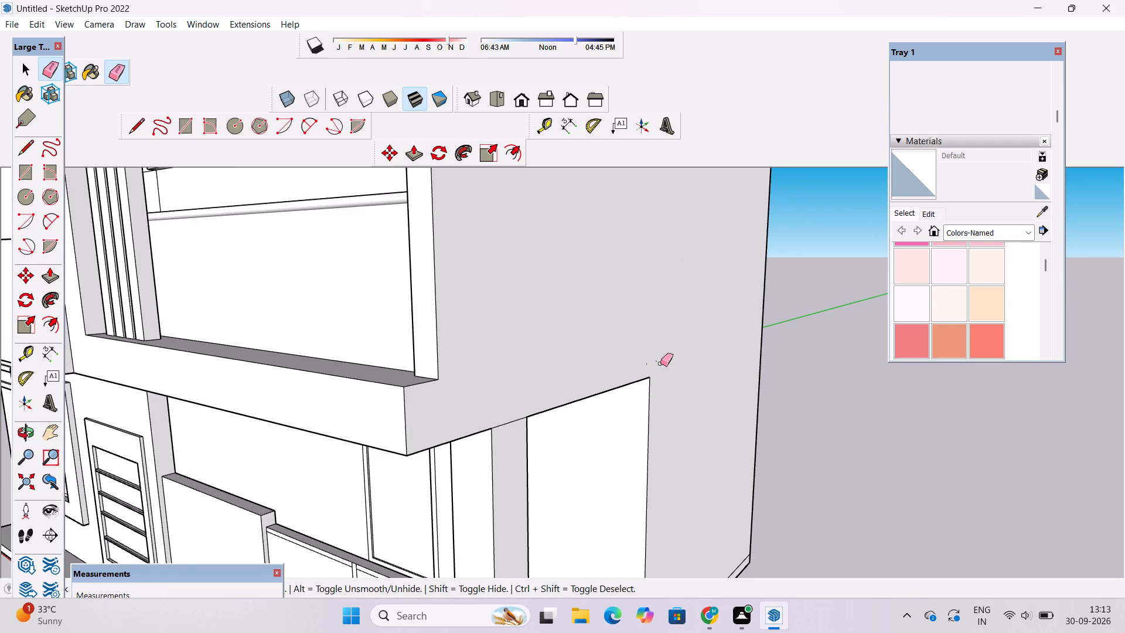
{"action": "left_click_drag", "start_coordinate": [660, 363], "coordinate": [647, 369]}
{"action": "left_click_drag", "start_coordinate": [645, 360], "coordinate": [647, 366]}
{"action": "key", "text": "space"}
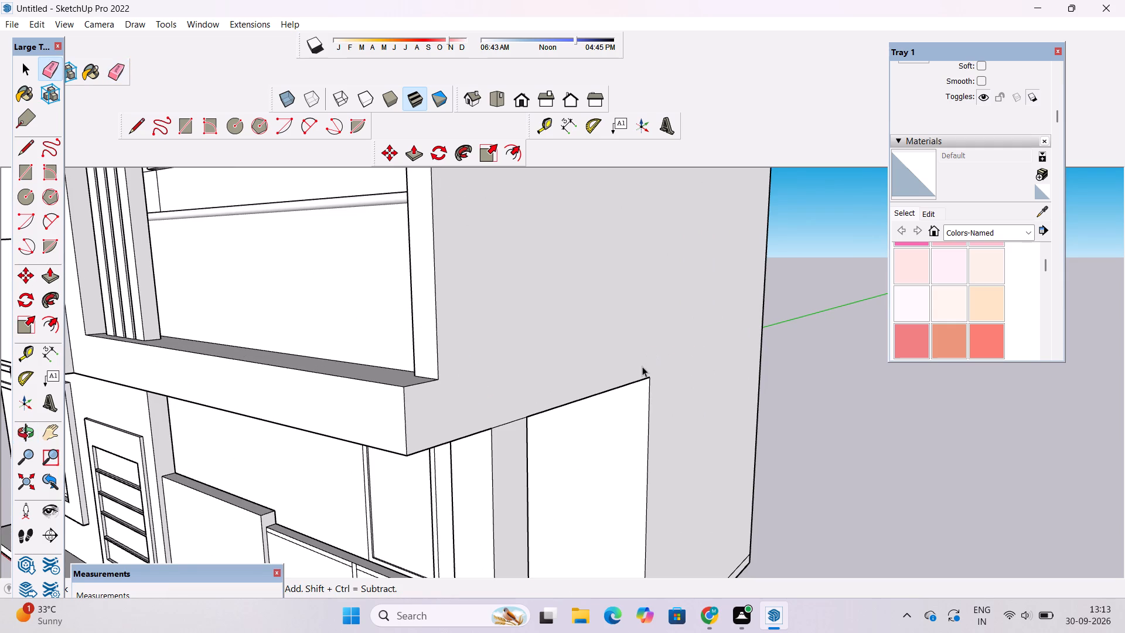
Erase the vertical dividing edge on the inner face of the ground-floor corner pillar at the side opening.
{"action": "scroll", "coordinate": [642, 384], "scroll_direction": "up", "scroll_amount": 2}
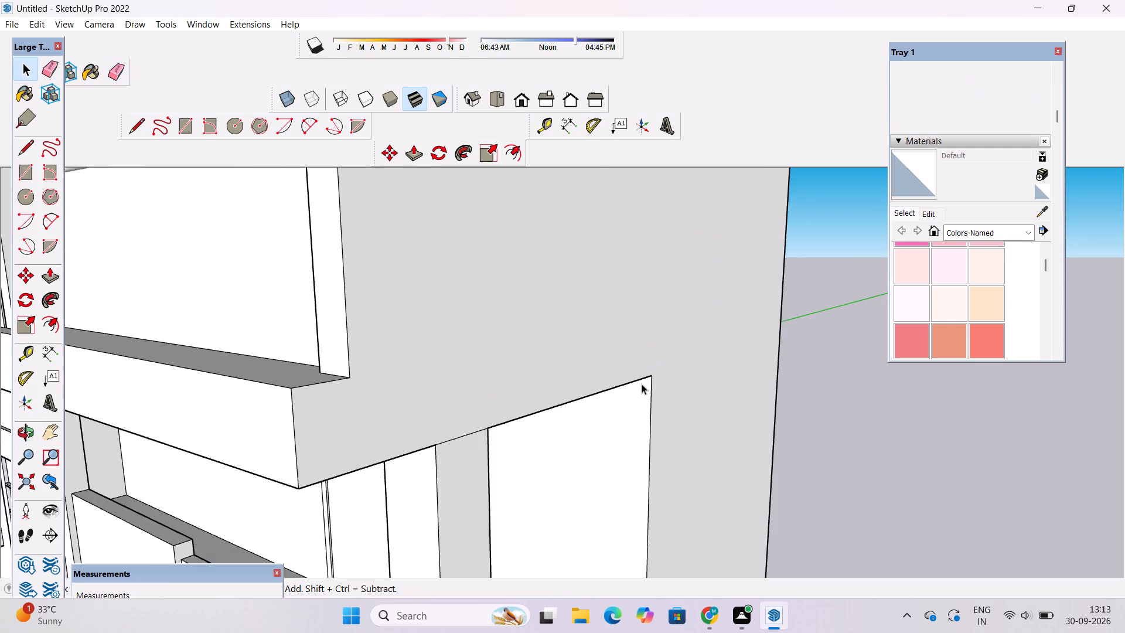
{"action": "scroll", "coordinate": [642, 384], "scroll_direction": "up", "scroll_amount": 1}
{"action": "scroll", "coordinate": [636, 391], "scroll_direction": "down", "scroll_amount": 11}
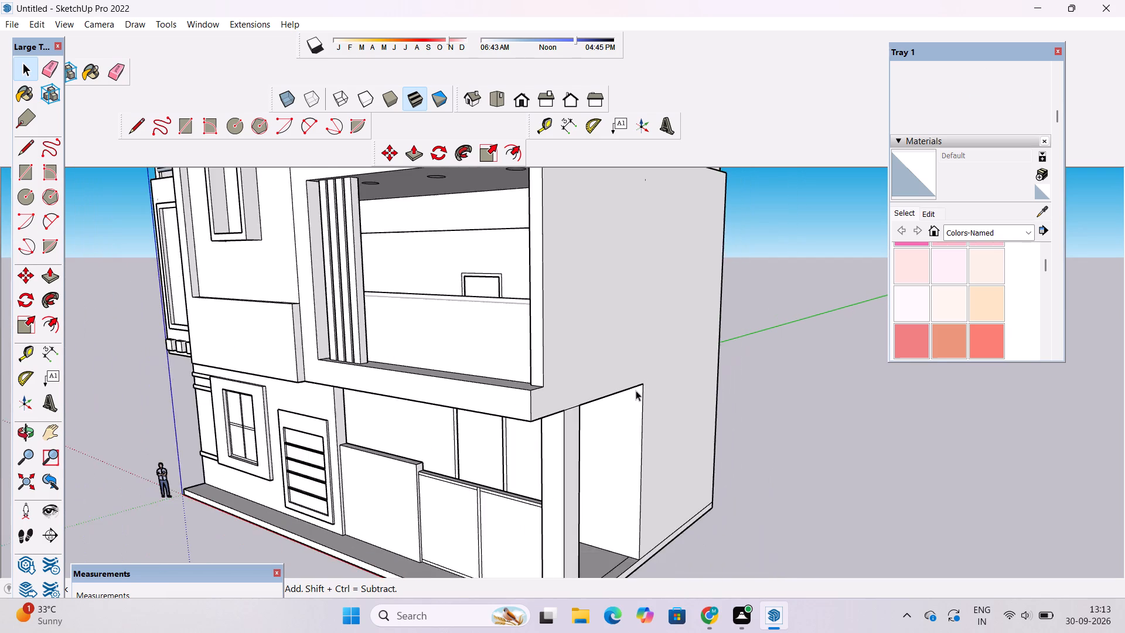
{"action": "scroll", "coordinate": [636, 390], "scroll_direction": "down", "scroll_amount": 4}
{"action": "key", "text": "o"}
{"action": "left_click_drag", "start_coordinate": [568, 418], "coordinate": [653, 527]}
{"action": "scroll", "coordinate": [637, 511], "scroll_direction": "up", "scroll_amount": 4}
{"action": "left_click_drag", "start_coordinate": [640, 506], "coordinate": [581, 480]}
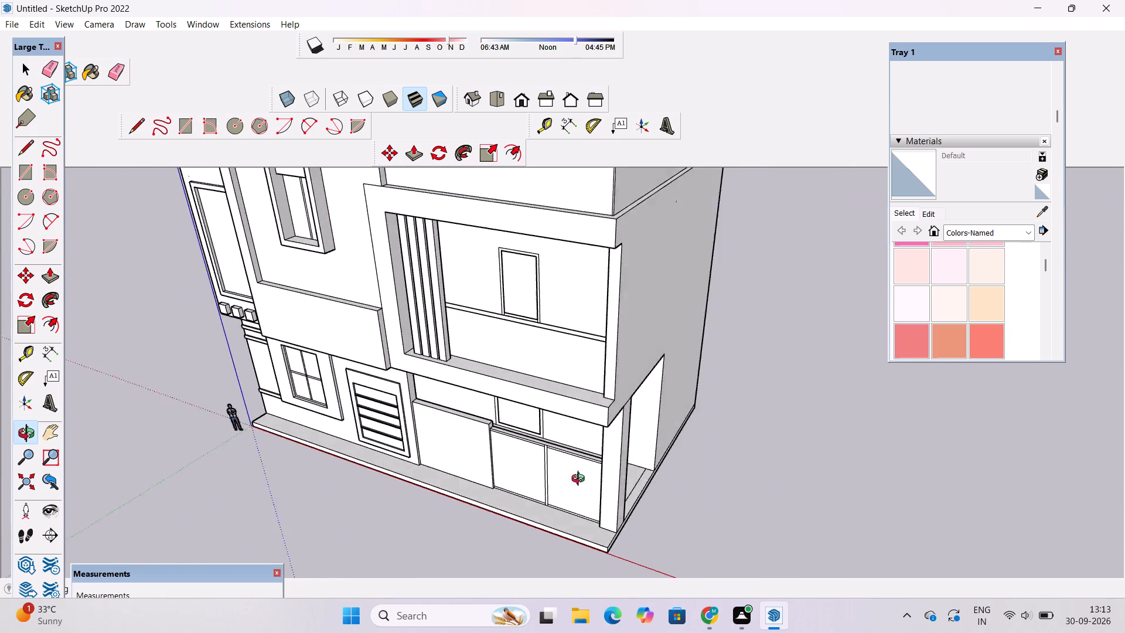
{"action": "left_click_drag", "start_coordinate": [581, 480], "coordinate": [537, 461]}
{"action": "scroll", "coordinate": [531, 471], "scroll_direction": "up", "scroll_amount": 5}
{"action": "left_click_drag", "start_coordinate": [598, 483], "coordinate": [462, 435]}
{"action": "left_click_drag", "start_coordinate": [476, 465], "coordinate": [445, 367], "text": "shift"}
{"action": "scroll", "coordinate": [477, 421], "scroll_direction": "up", "scroll_amount": 3}
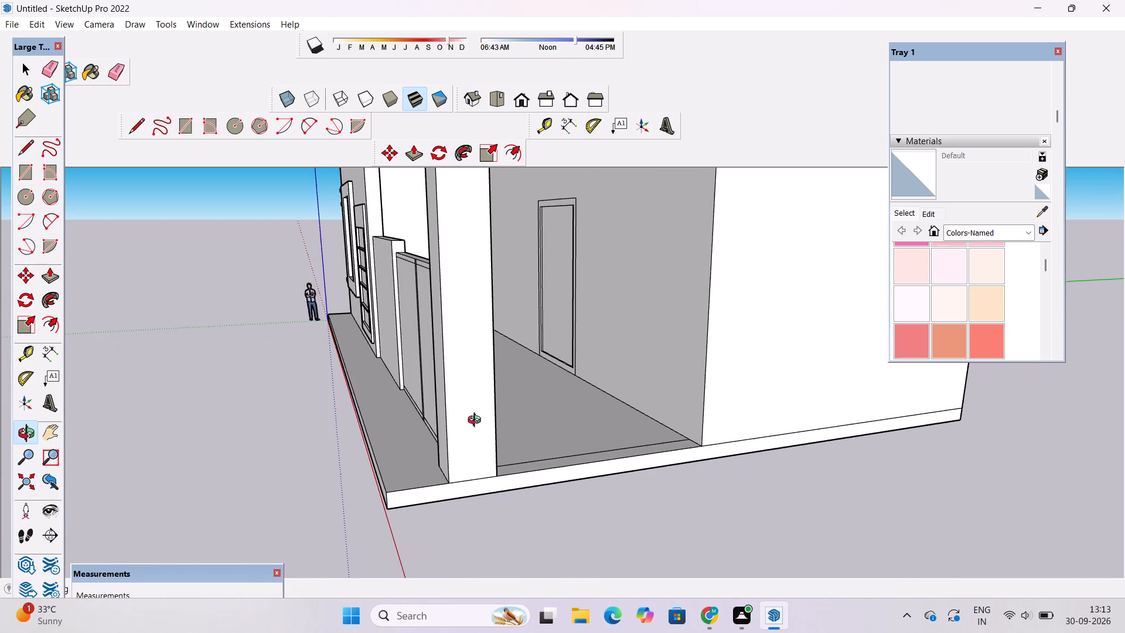
{"action": "left_click_drag", "start_coordinate": [544, 465], "coordinate": [533, 527]}
{"action": "left_click_drag", "start_coordinate": [532, 534], "coordinate": [450, 369]}
{"action": "left_click_drag", "start_coordinate": [449, 368], "coordinate": [435, 438]}
{"action": "scroll", "coordinate": [428, 433], "scroll_direction": "up", "scroll_amount": 4}
{"action": "left_click_drag", "start_coordinate": [428, 433], "coordinate": [368, 456]}
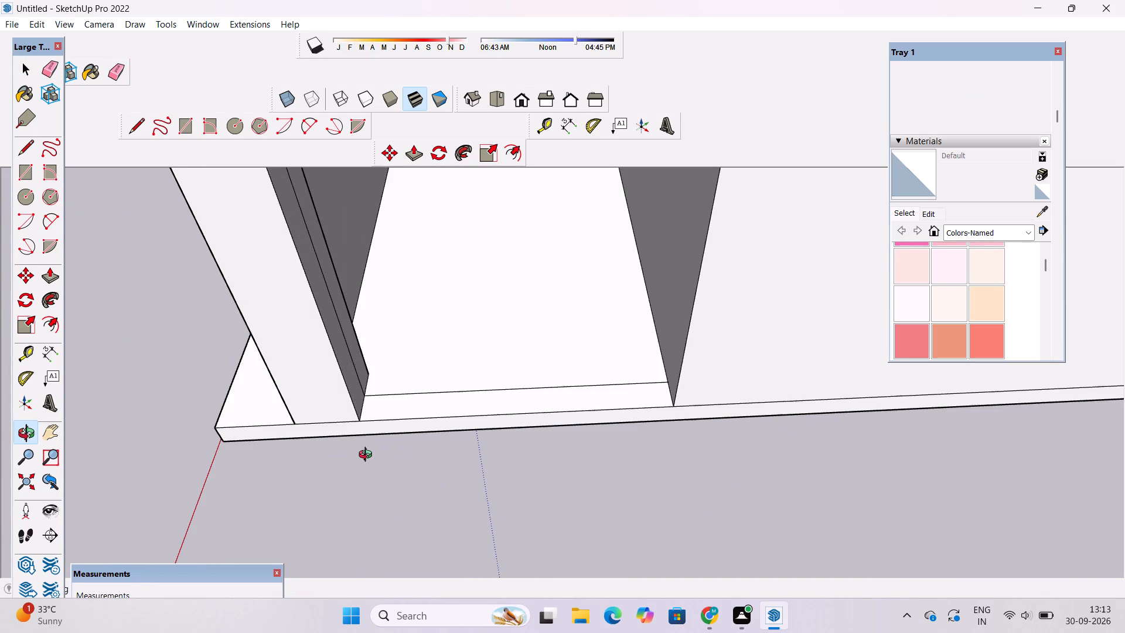
{"action": "left_click_drag", "start_coordinate": [355, 399], "coordinate": [430, 512], "text": "shift"}
{"action": "scroll", "coordinate": [432, 501], "scroll_direction": "down", "scroll_amount": 5}
{"action": "scroll", "coordinate": [424, 474], "scroll_direction": "up", "scroll_amount": 3}
{"action": "left_click_drag", "start_coordinate": [418, 461], "coordinate": [413, 441]}
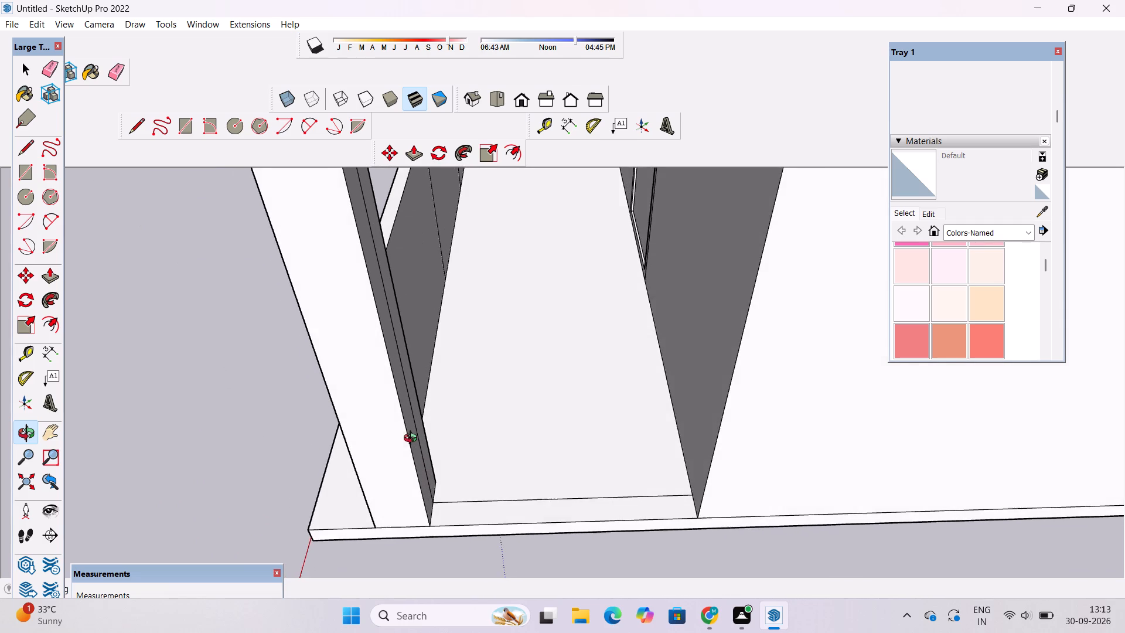
{"action": "left_click_drag", "start_coordinate": [413, 440], "coordinate": [387, 452], "text": "shift"}
{"action": "key", "text": "e"}
{"action": "scroll", "coordinate": [404, 437], "scroll_direction": "up", "scroll_amount": 3}
{"action": "left_click", "coordinate": [399, 420]}
{"action": "left_click", "coordinate": [402, 417]}
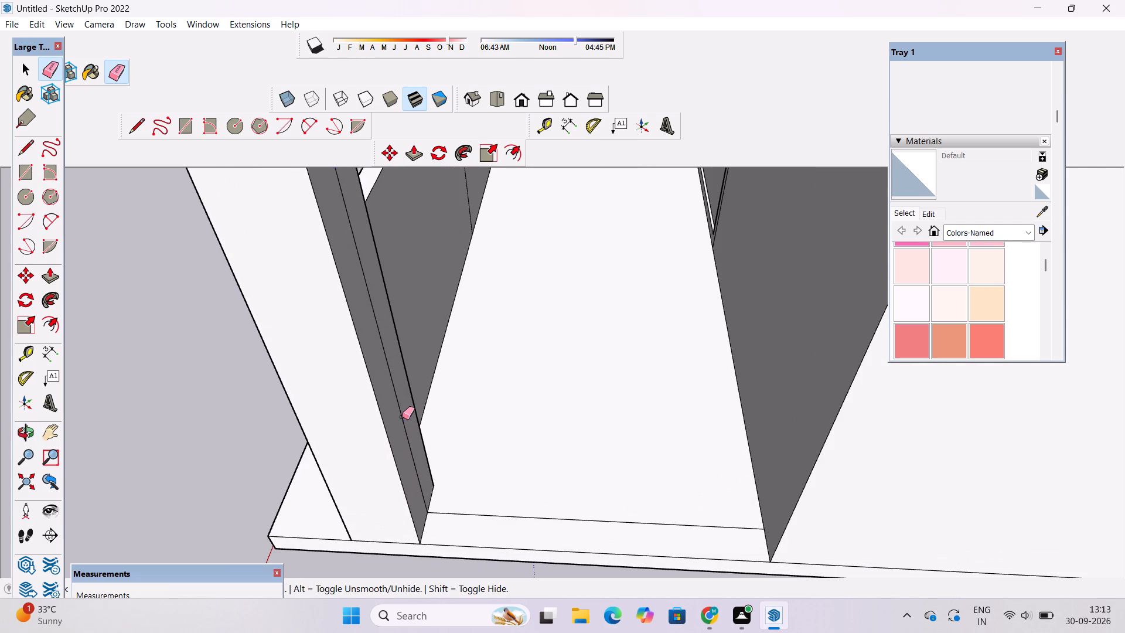
Push/Pull the narrow floor strip across the ground-floor side opening upward by 13'.
{"action": "key", "text": "p"}
{"action": "scroll", "coordinate": [465, 458], "scroll_direction": "down", "scroll_amount": 3}
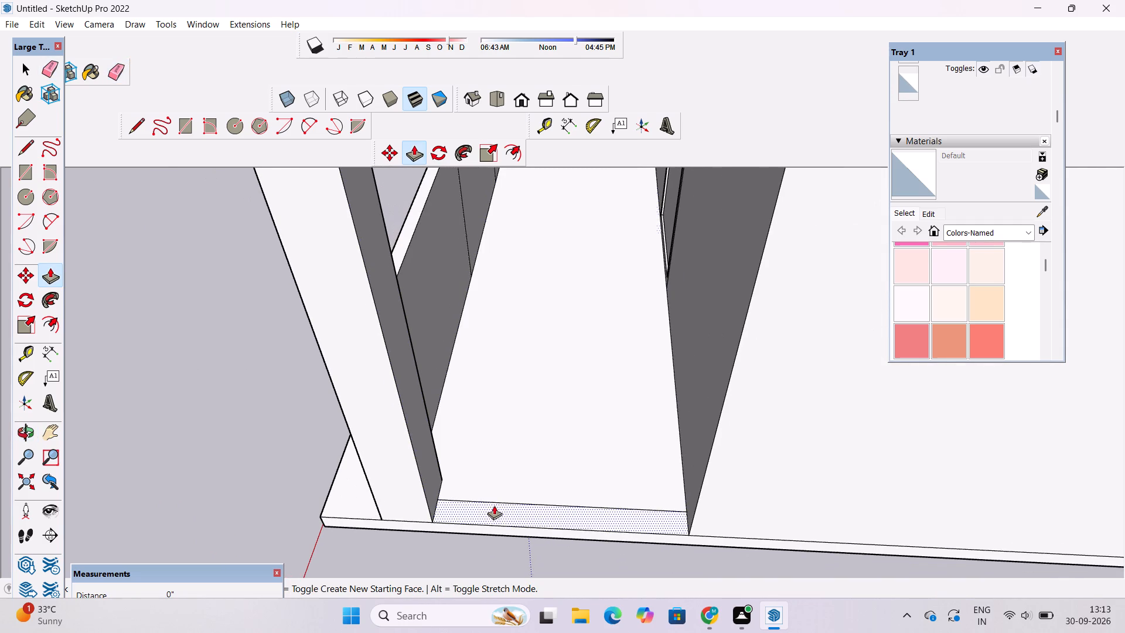
{"action": "left_click", "coordinate": [494, 507]}
{"action": "scroll", "coordinate": [507, 480], "scroll_direction": "down", "scroll_amount": 1}
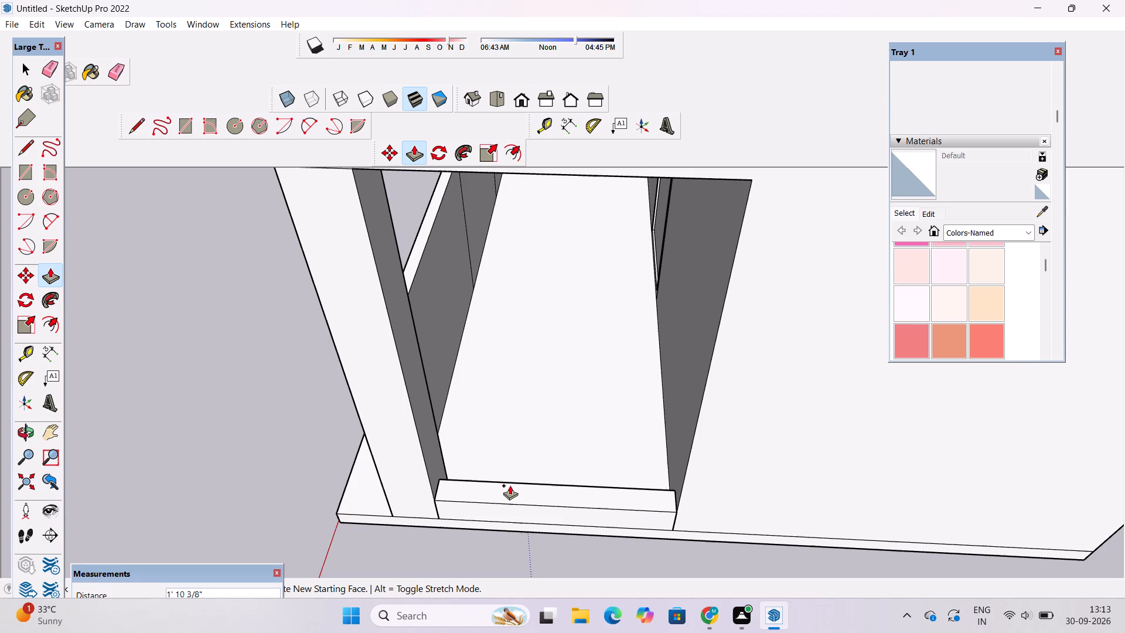
{"action": "scroll", "coordinate": [510, 485], "scroll_direction": "down", "scroll_amount": 4}
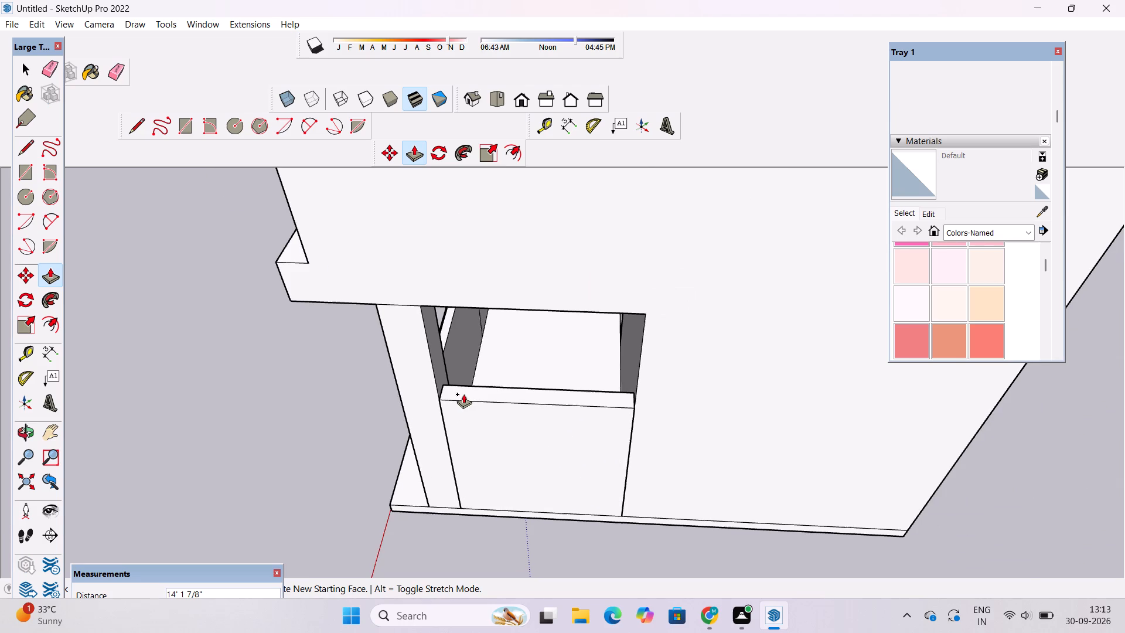
{"action": "type", "text": "13'"}
{"action": "key", "text": "Return"}
Examine the raised side wall from the front and review the house's full front elevation.
{"action": "key", "text": "o"}
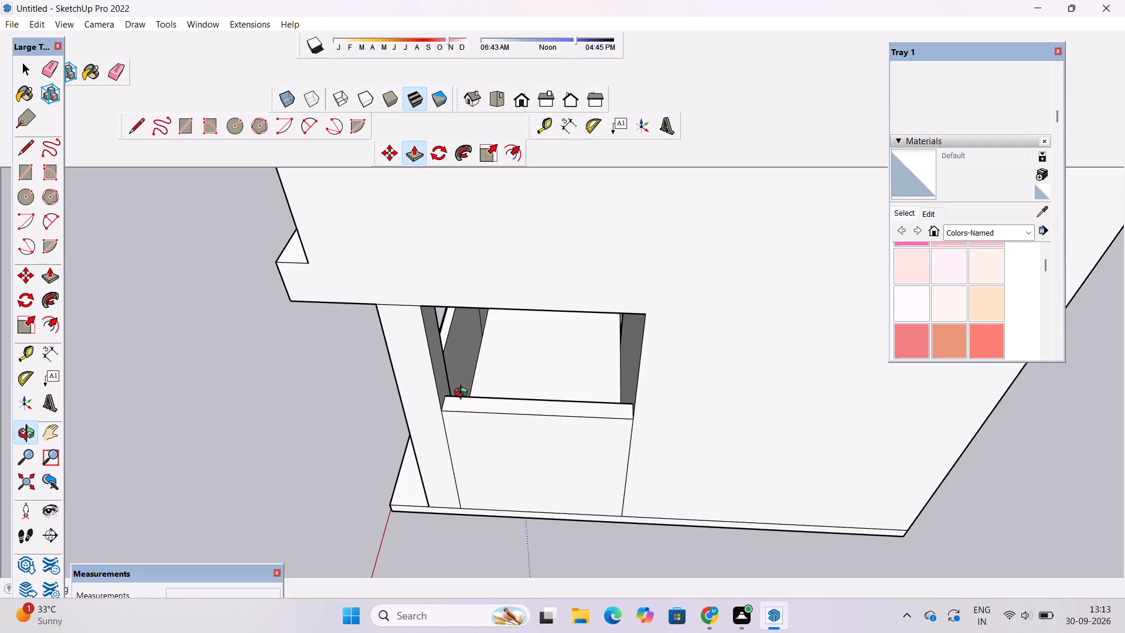
{"action": "scroll", "coordinate": [463, 395], "scroll_direction": "down", "scroll_amount": 6}
{"action": "left_click_drag", "start_coordinate": [394, 434], "coordinate": [780, 341]}
{"action": "scroll", "coordinate": [742, 346], "scroll_direction": "up", "scroll_amount": 6}
{"action": "left_click_drag", "start_coordinate": [377, 384], "coordinate": [479, 358]}
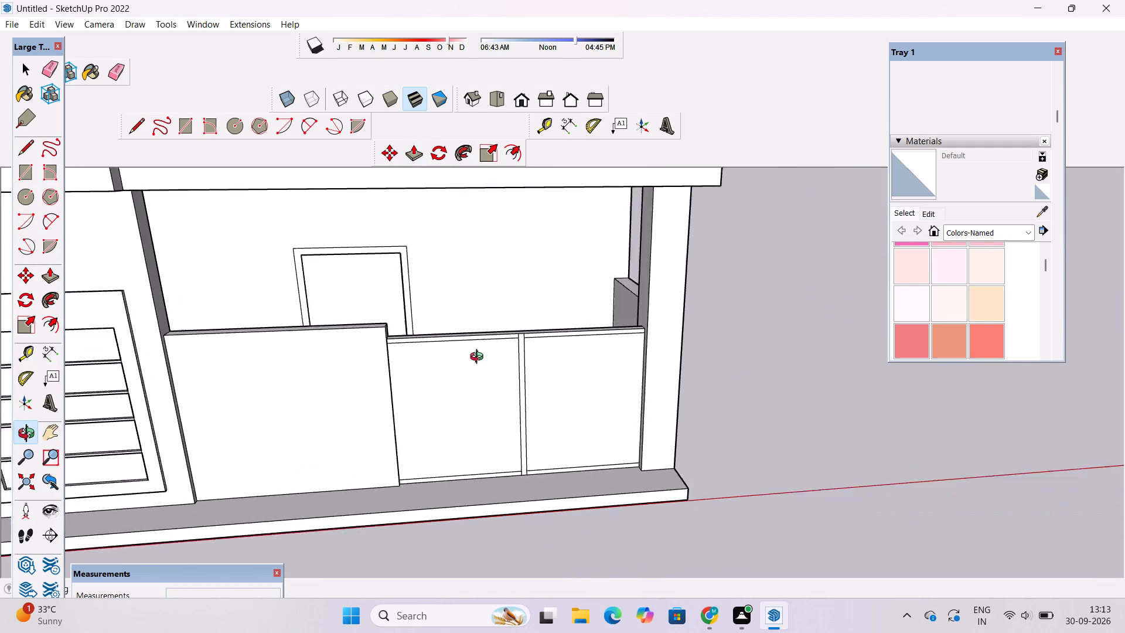
{"action": "left_click_drag", "start_coordinate": [479, 358], "coordinate": [522, 341]}
{"action": "scroll", "coordinate": [523, 333], "scroll_direction": "down", "scroll_amount": 4}
{"action": "left_click_drag", "start_coordinate": [532, 393], "coordinate": [503, 344]}
{"action": "scroll", "coordinate": [499, 338], "scroll_direction": "down", "scroll_amount": 5}
{"action": "left_click_drag", "start_coordinate": [532, 333], "coordinate": [510, 344]}
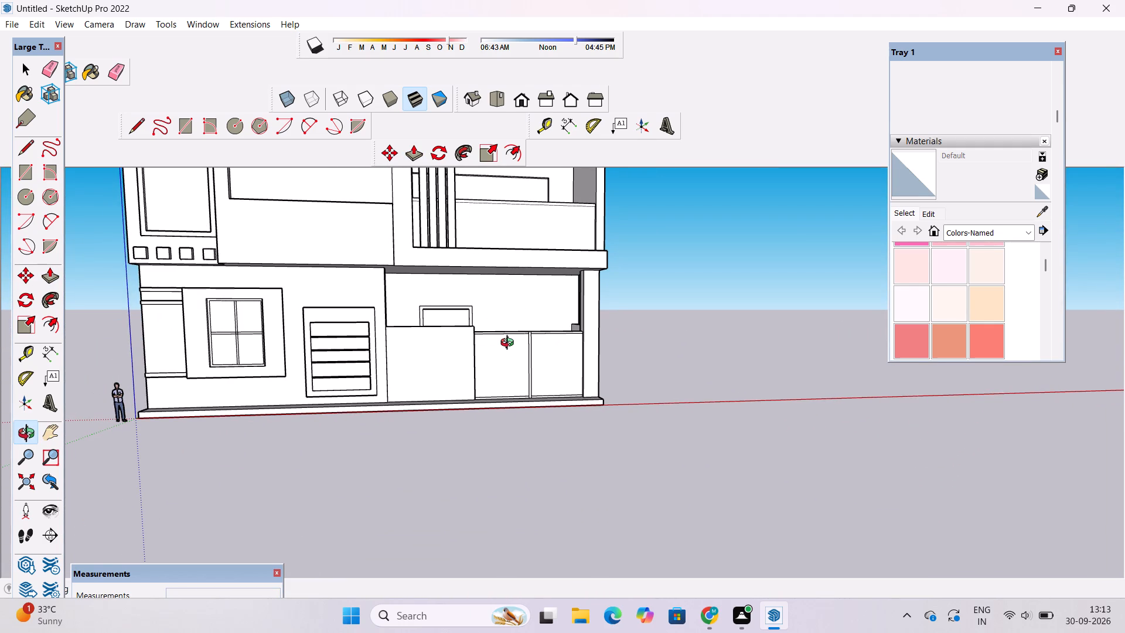
{"action": "scroll", "coordinate": [512, 328], "scroll_direction": "down", "scroll_amount": 5}
{"action": "left_click_drag", "start_coordinate": [503, 325], "coordinate": [503, 338], "text": "shift"}
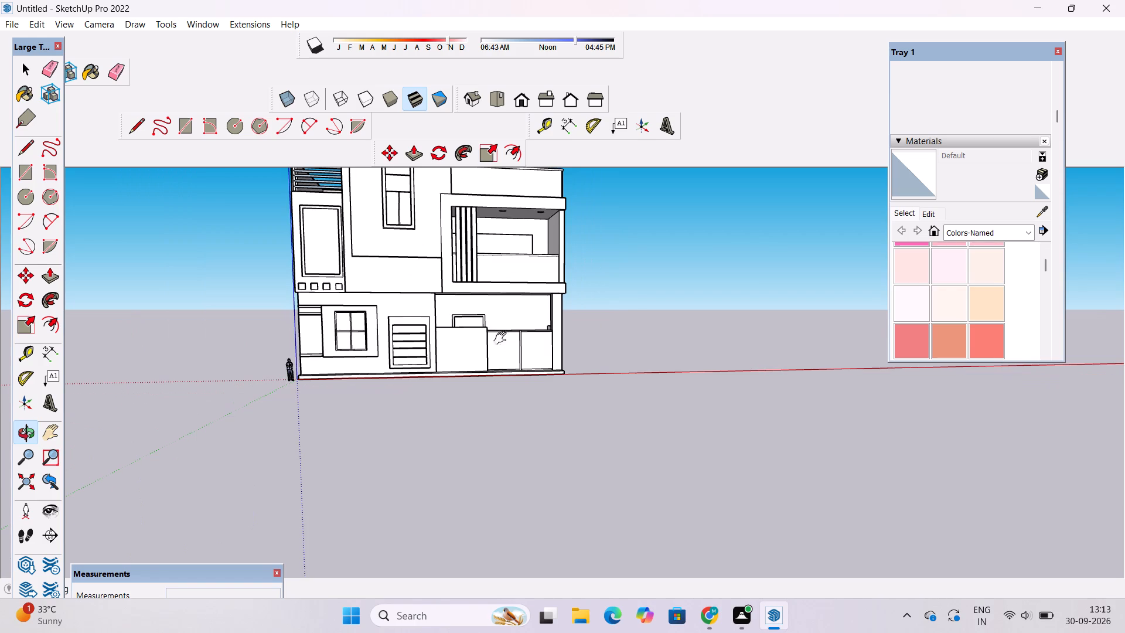
{"action": "left_click_drag", "start_coordinate": [503, 338], "coordinate": [502, 379], "text": "shift"}
{"action": "scroll", "coordinate": [502, 379], "scroll_direction": "down", "scroll_amount": 4}
{"action": "left_click_drag", "start_coordinate": [502, 379], "coordinate": [474, 348]}
{"action": "scroll", "coordinate": [466, 334], "scroll_direction": "up", "scroll_amount": 2}
{"action": "left_click_drag", "start_coordinate": [466, 336], "coordinate": [466, 342]}
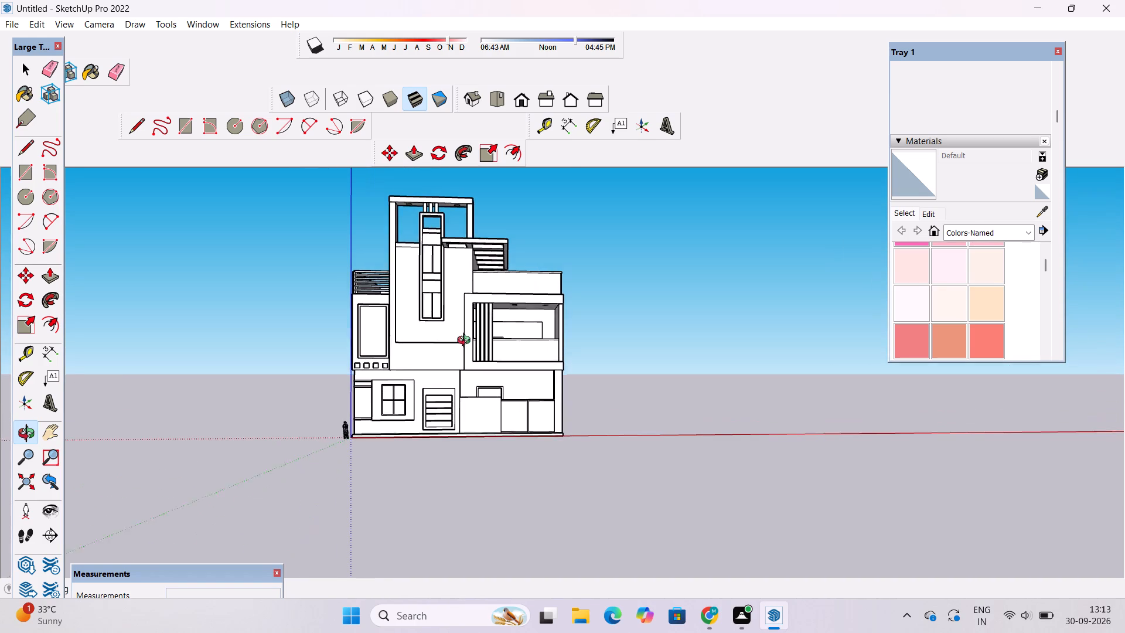
{"action": "left_click_drag", "start_coordinate": [466, 342], "coordinate": [467, 348]}
Paint the narrow band at the top of the central tower's window strip with the 0056_Yellow material.
{"action": "scroll", "coordinate": [930, 139], "scroll_direction": "down", "scroll_amount": 1}
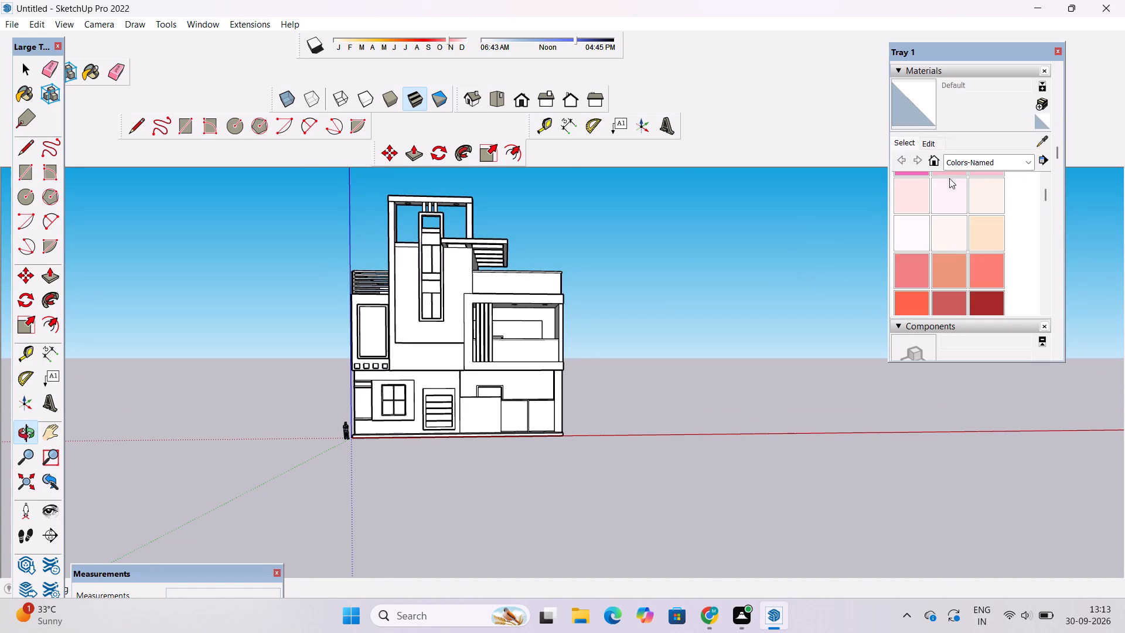
{"action": "scroll", "coordinate": [952, 182], "scroll_direction": "down", "scroll_amount": 8}
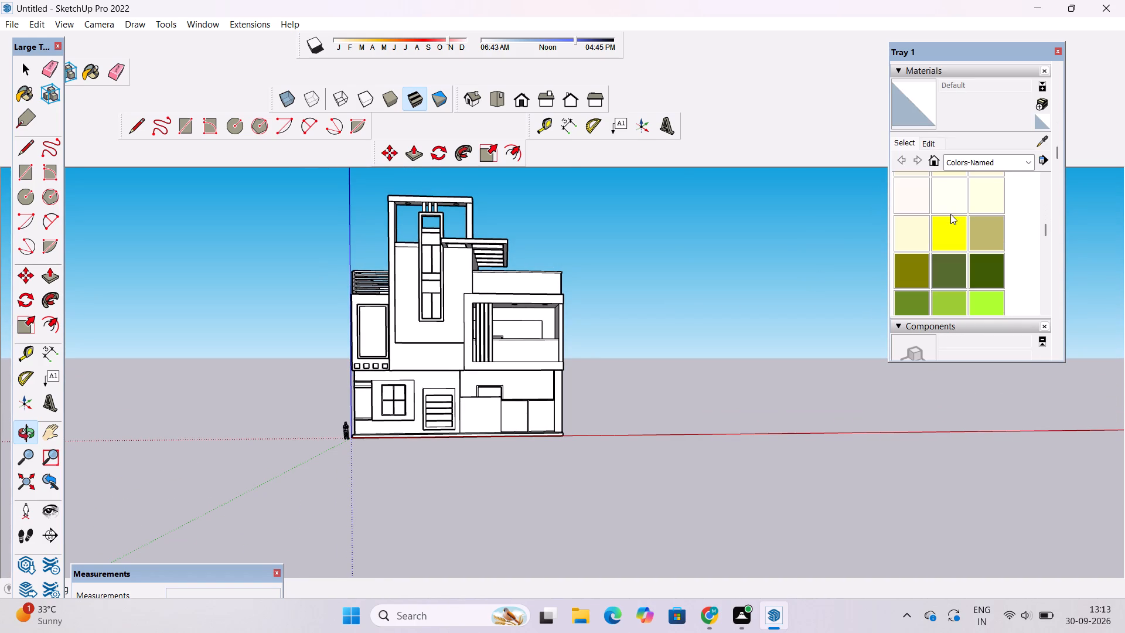
{"action": "left_click", "coordinate": [950, 232]}
{"action": "scroll", "coordinate": [448, 223], "scroll_direction": "up", "scroll_amount": 5}
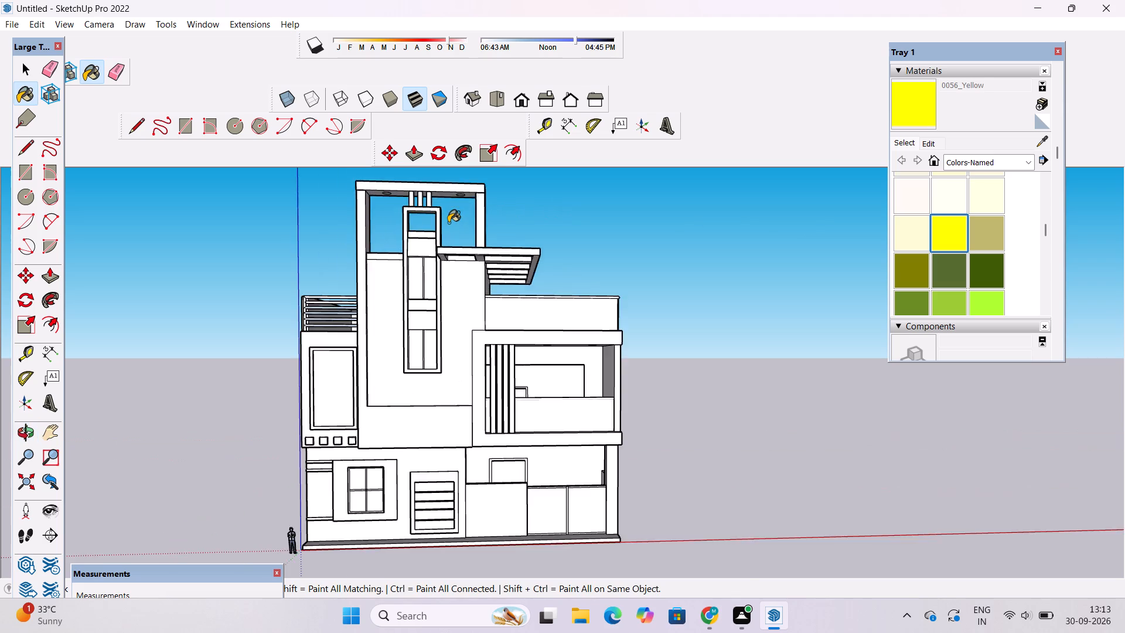
{"action": "scroll", "coordinate": [455, 230], "scroll_direction": "up", "scroll_amount": 6}
{"action": "scroll", "coordinate": [360, 247], "scroll_direction": "up", "scroll_amount": 14}
{"action": "left_click", "coordinate": [452, 220]}
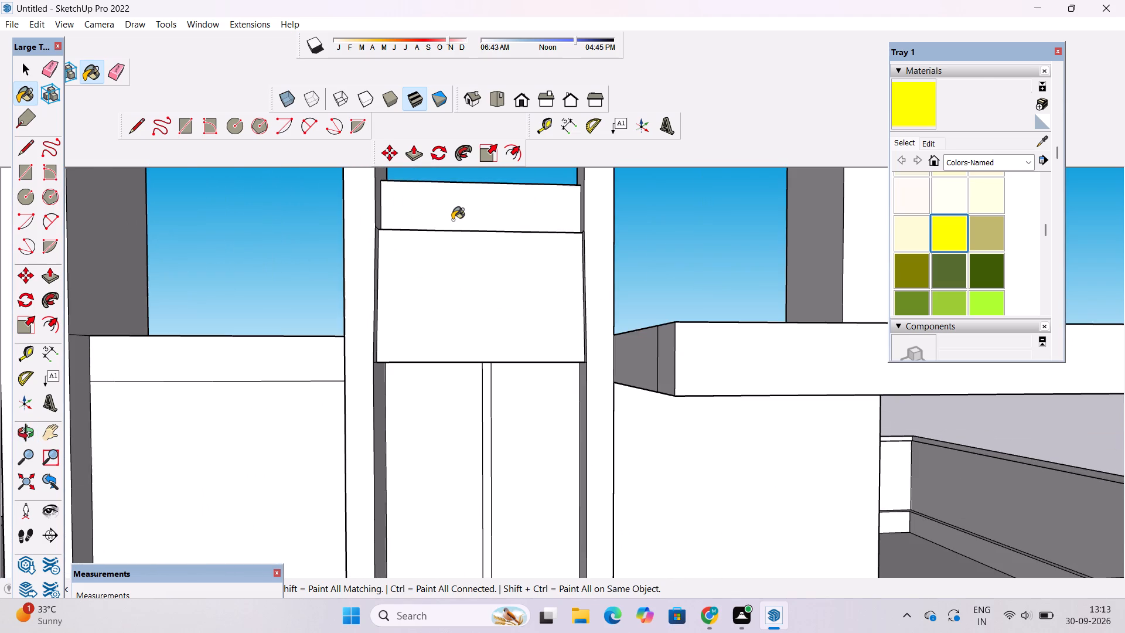
{"action": "scroll", "coordinate": [435, 208], "scroll_direction": "down", "scroll_amount": 11}
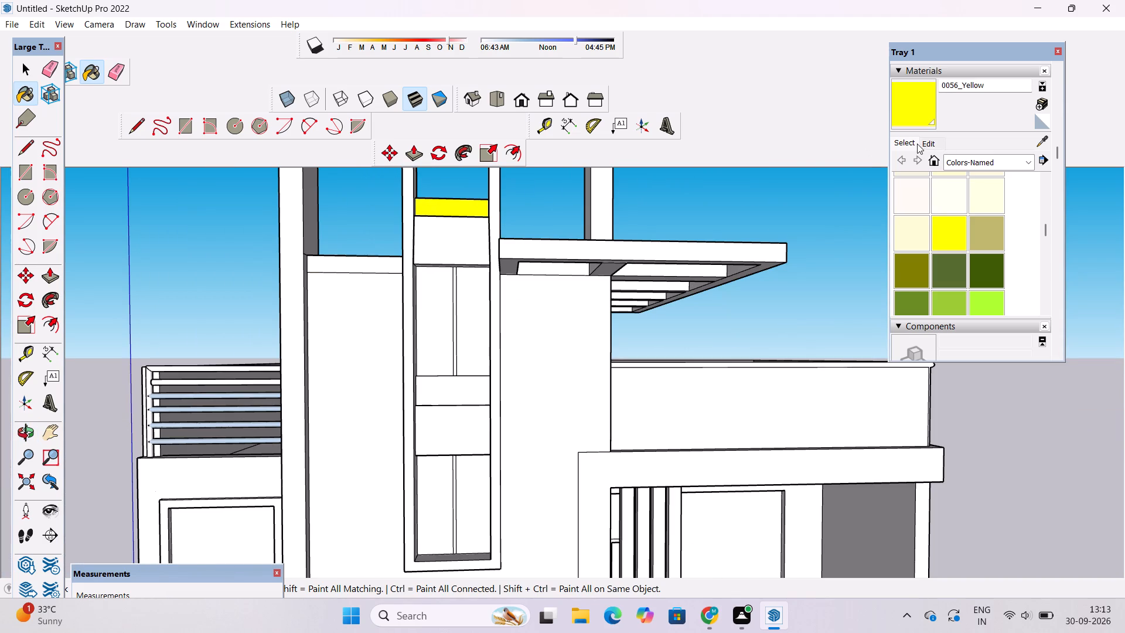
Edit the 0056_Yellow material, darkening its colour to olive.
{"action": "left_click", "coordinate": [927, 140]}
{"action": "left_click", "coordinate": [965, 205]}
{"action": "left_click", "coordinate": [965, 217]}
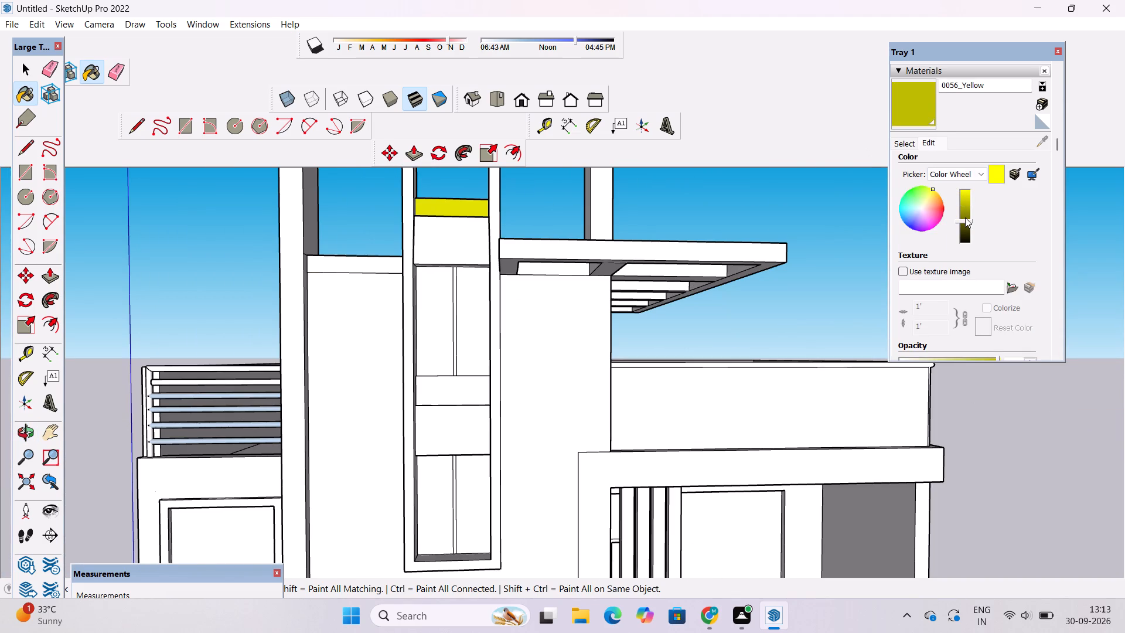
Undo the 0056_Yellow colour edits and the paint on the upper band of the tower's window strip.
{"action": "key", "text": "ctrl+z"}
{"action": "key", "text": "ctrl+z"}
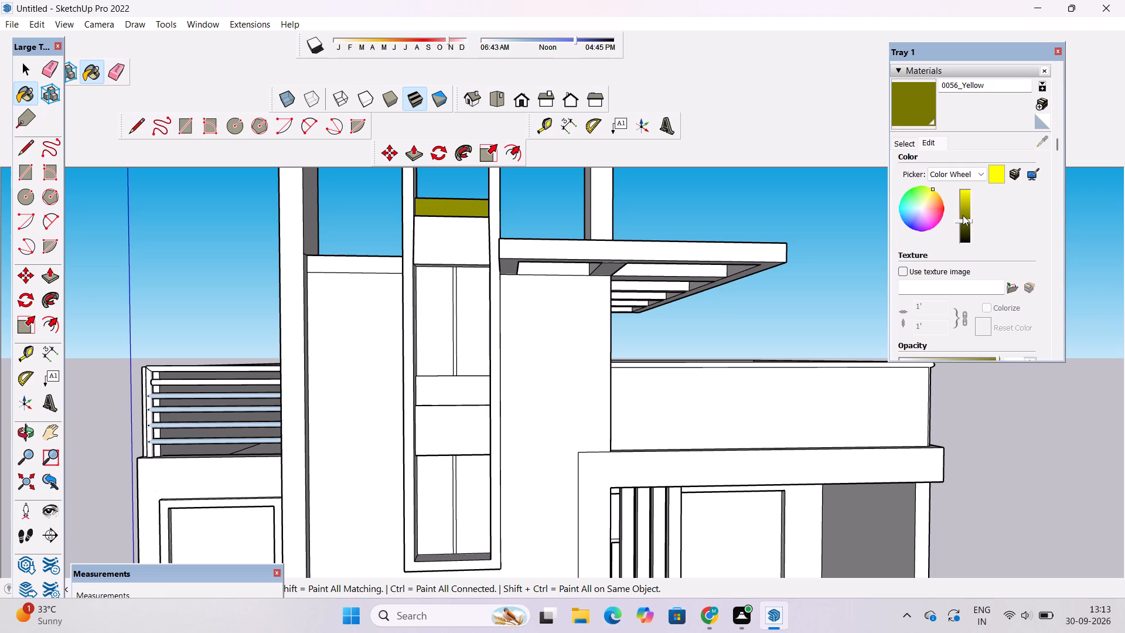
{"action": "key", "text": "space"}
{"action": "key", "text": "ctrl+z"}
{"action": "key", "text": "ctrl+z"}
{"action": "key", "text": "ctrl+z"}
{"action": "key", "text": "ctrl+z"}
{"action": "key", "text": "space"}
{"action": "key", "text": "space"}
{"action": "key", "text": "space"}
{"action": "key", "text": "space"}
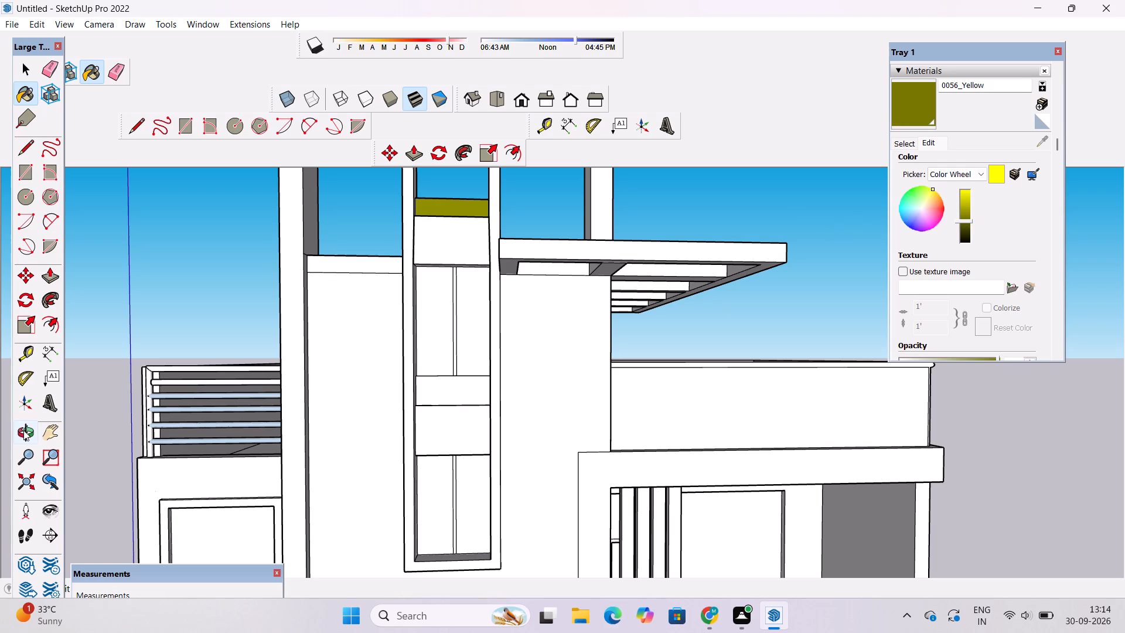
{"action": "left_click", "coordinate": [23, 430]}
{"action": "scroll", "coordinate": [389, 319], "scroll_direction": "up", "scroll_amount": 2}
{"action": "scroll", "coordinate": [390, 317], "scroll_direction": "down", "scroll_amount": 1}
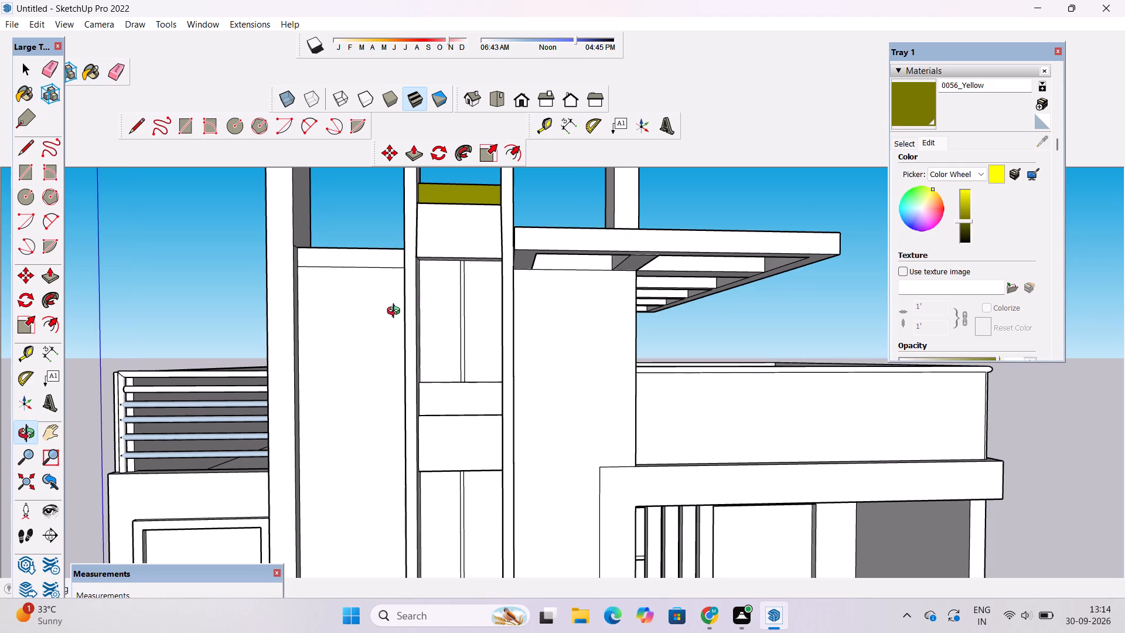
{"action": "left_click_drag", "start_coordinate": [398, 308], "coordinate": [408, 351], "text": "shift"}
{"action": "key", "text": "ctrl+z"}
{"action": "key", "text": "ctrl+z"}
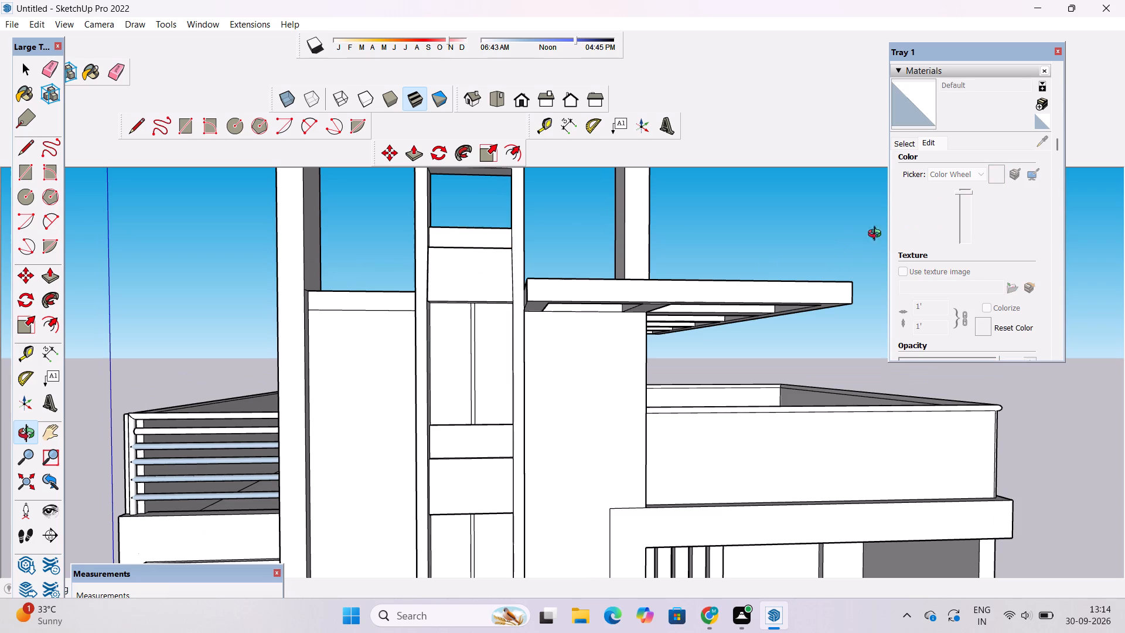
Paint the upper band of the central tower's window strip with 0046_Gold from the Colors-Named collection.
{"action": "left_click", "coordinate": [906, 140]}
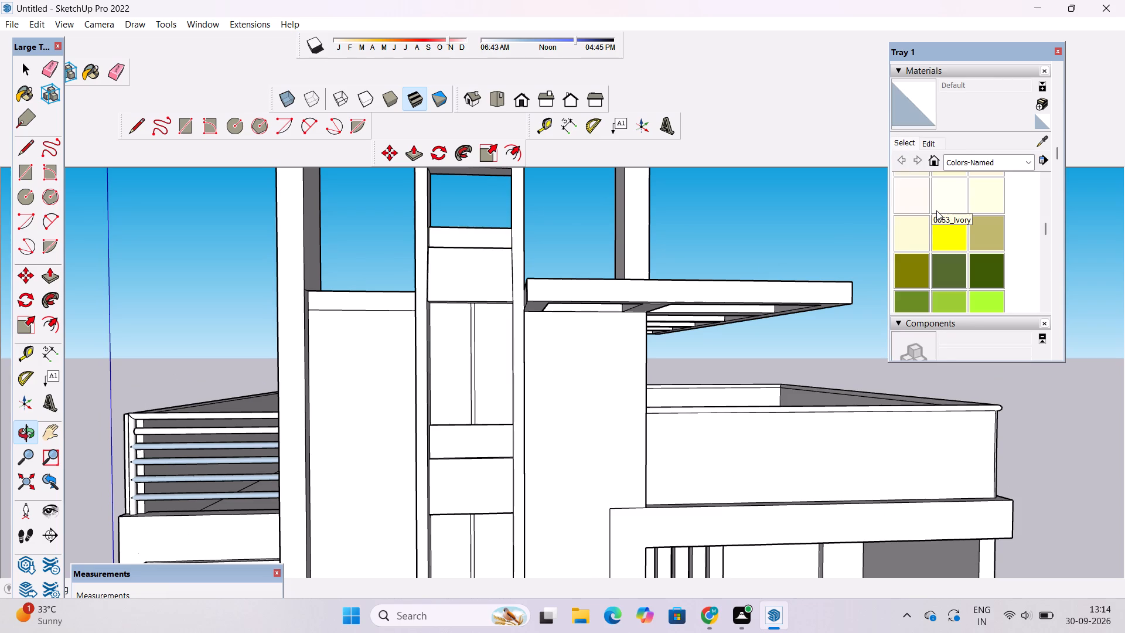
{"action": "scroll", "coordinate": [936, 210], "scroll_direction": "down", "scroll_amount": 8}
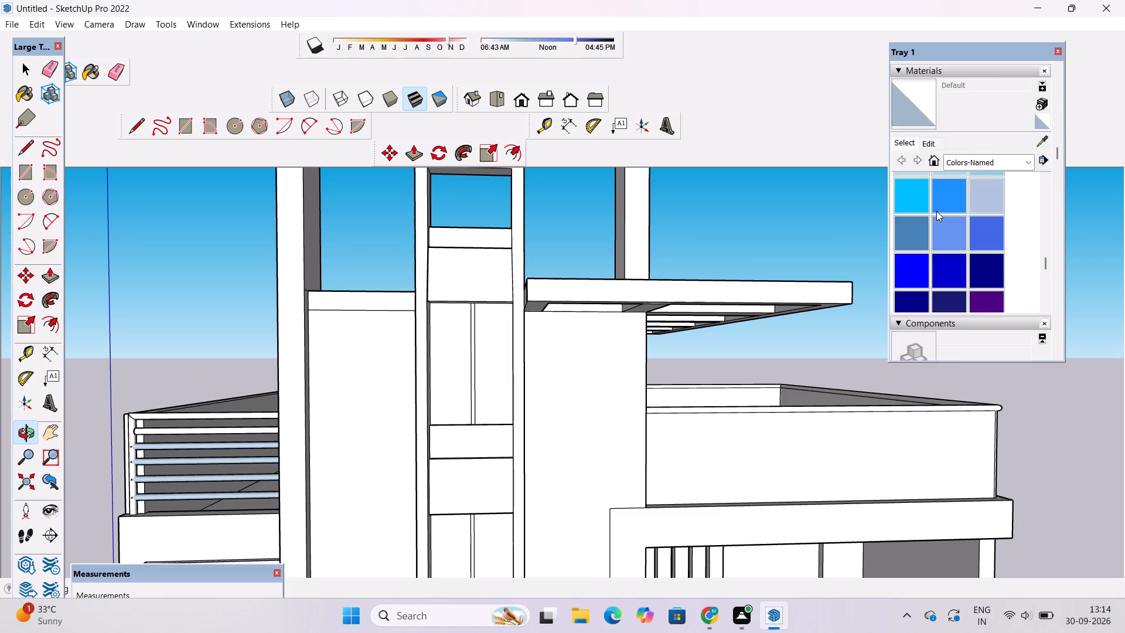
{"action": "scroll", "coordinate": [936, 211], "scroll_direction": "down", "scroll_amount": 7}
{"action": "scroll", "coordinate": [936, 211], "scroll_direction": "up", "scroll_amount": 9}
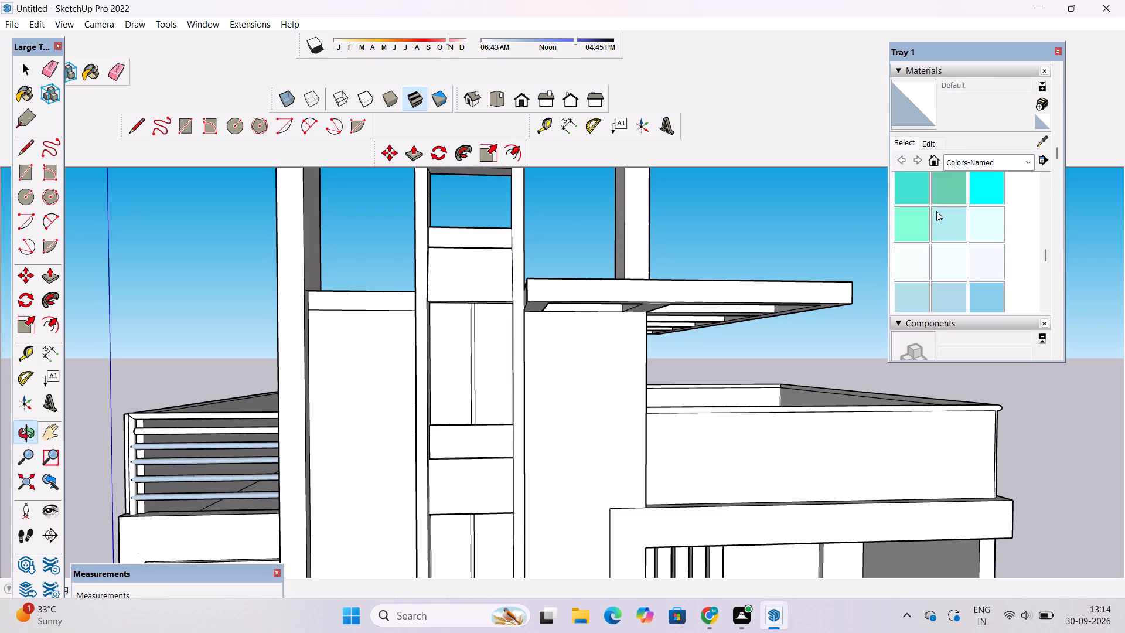
{"action": "scroll", "coordinate": [936, 211], "scroll_direction": "up", "scroll_amount": 7}
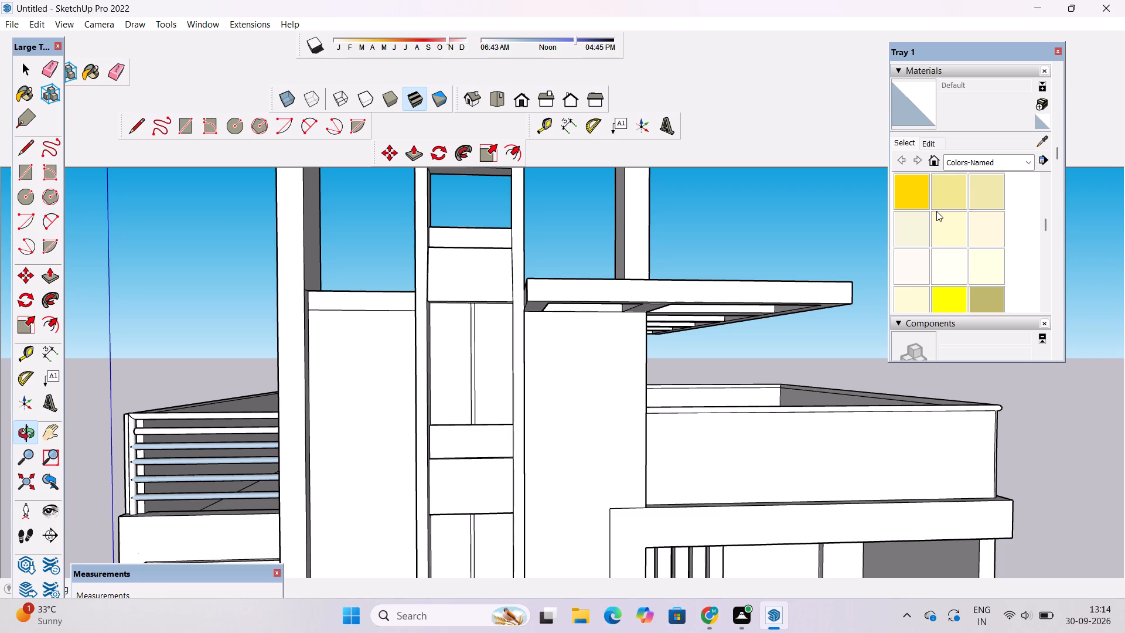
{"action": "left_click", "coordinate": [919, 194]}
{"action": "left_click", "coordinate": [465, 232]}
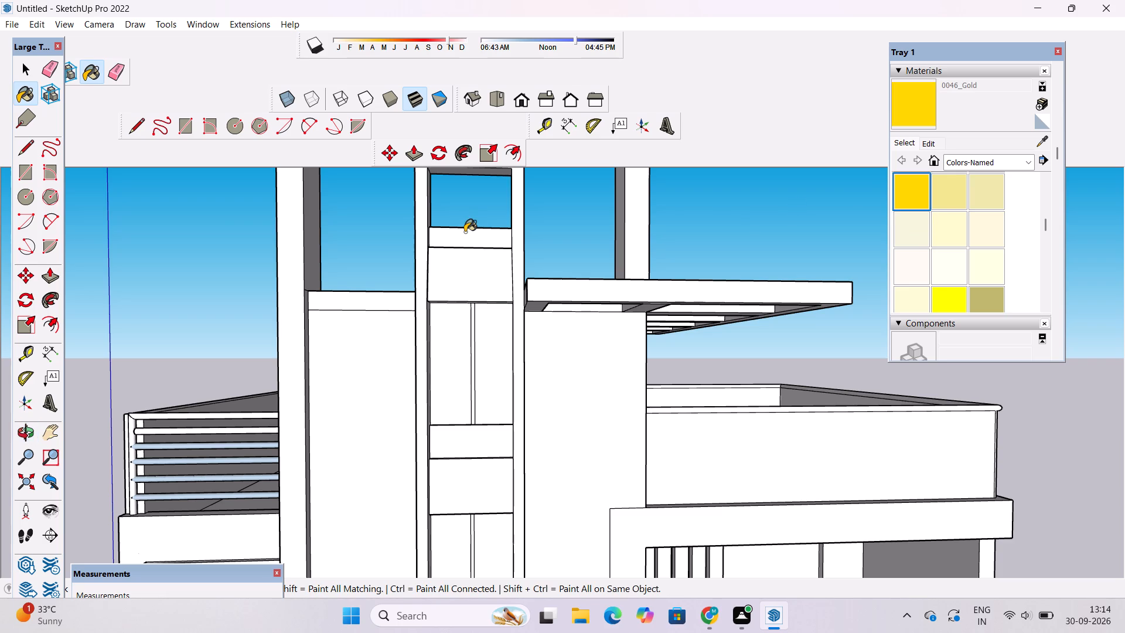
Edit the 0046_Gold material, lowering its brightness to a dark gold.
{"action": "scroll", "coordinate": [947, 220], "scroll_direction": "up", "scroll_amount": 2}
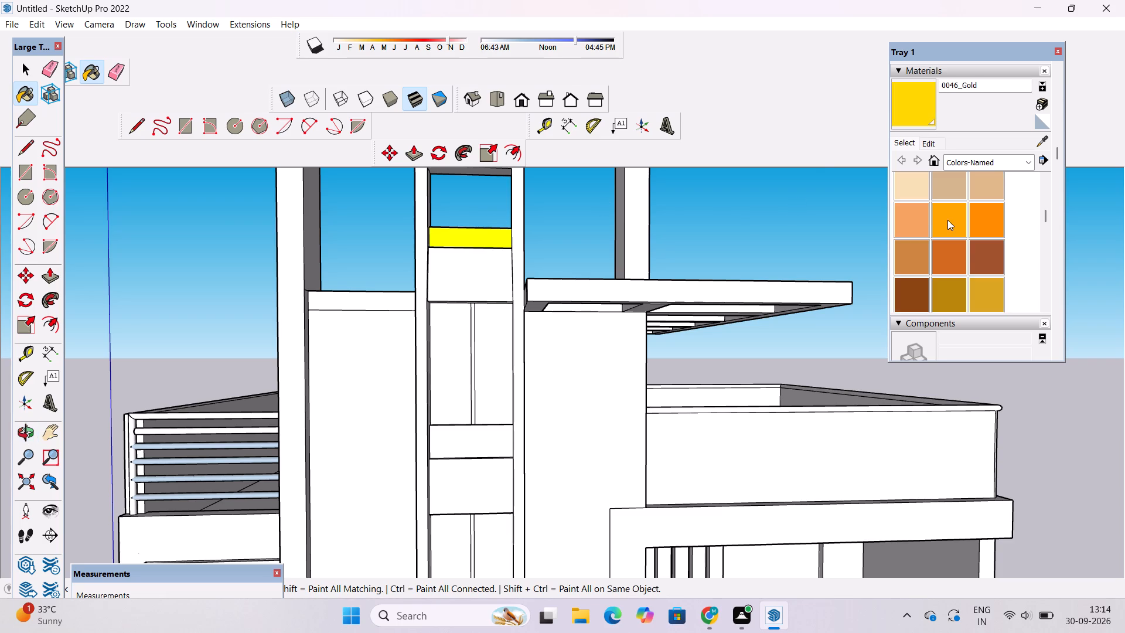
{"action": "scroll", "coordinate": [947, 220], "scroll_direction": "down", "scroll_amount": 1}
{"action": "scroll", "coordinate": [947, 220], "scroll_direction": "up", "scroll_amount": 6}
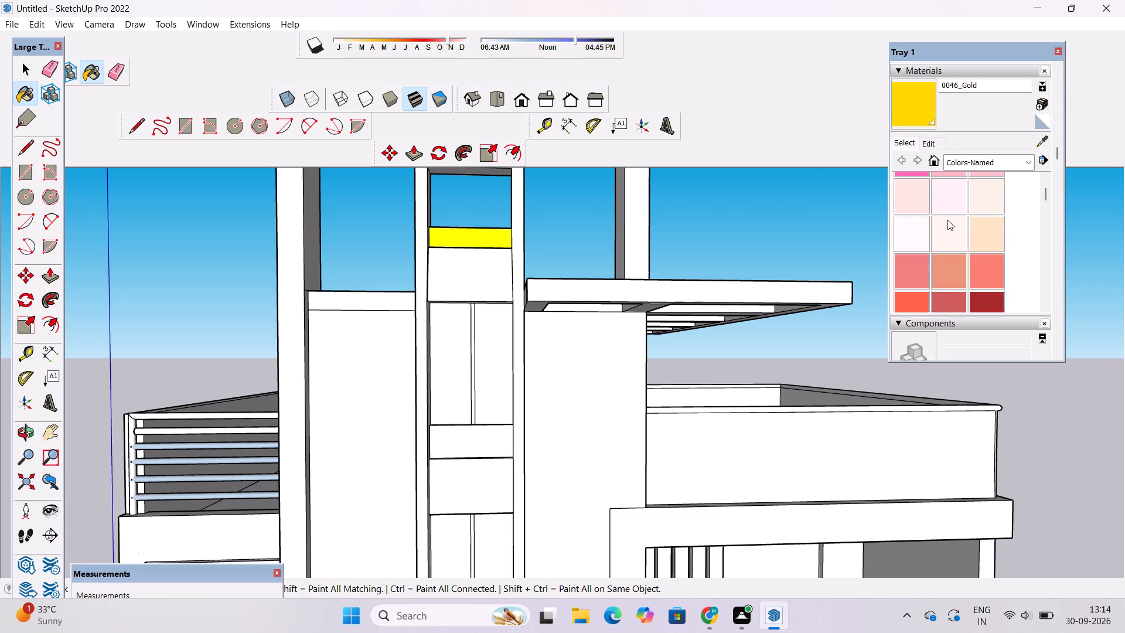
{"action": "scroll", "coordinate": [947, 220], "scroll_direction": "up", "scroll_amount": 1}
{"action": "scroll", "coordinate": [947, 220], "scroll_direction": "down", "scroll_amount": 4}
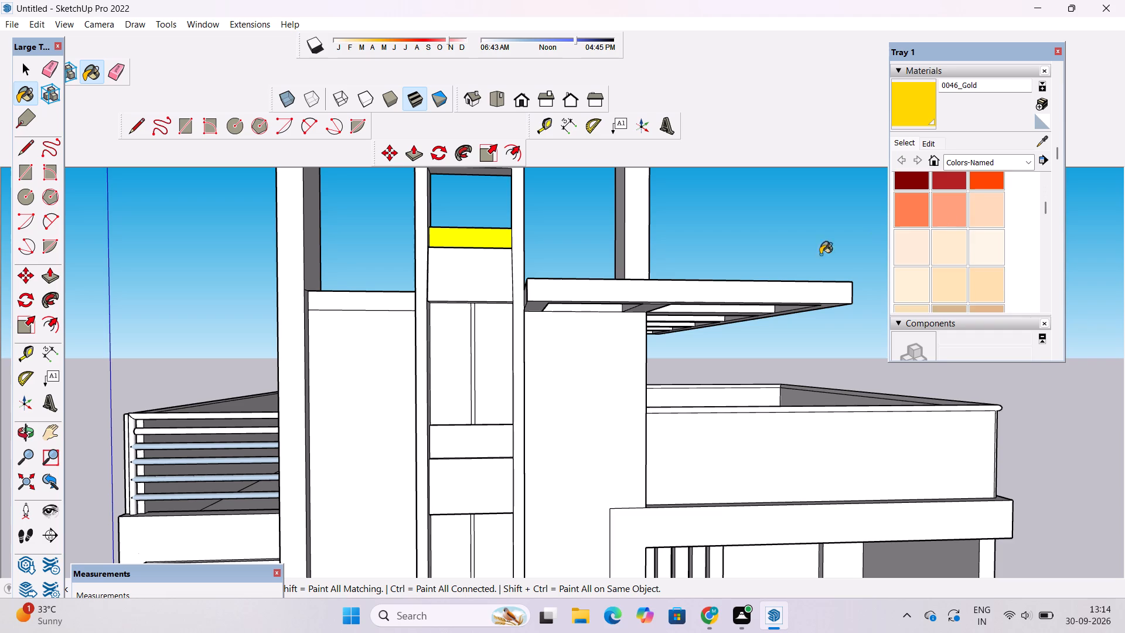
{"action": "scroll", "coordinate": [562, 295], "scroll_direction": "down", "scroll_amount": 5}
{"action": "left_click", "coordinate": [933, 139]}
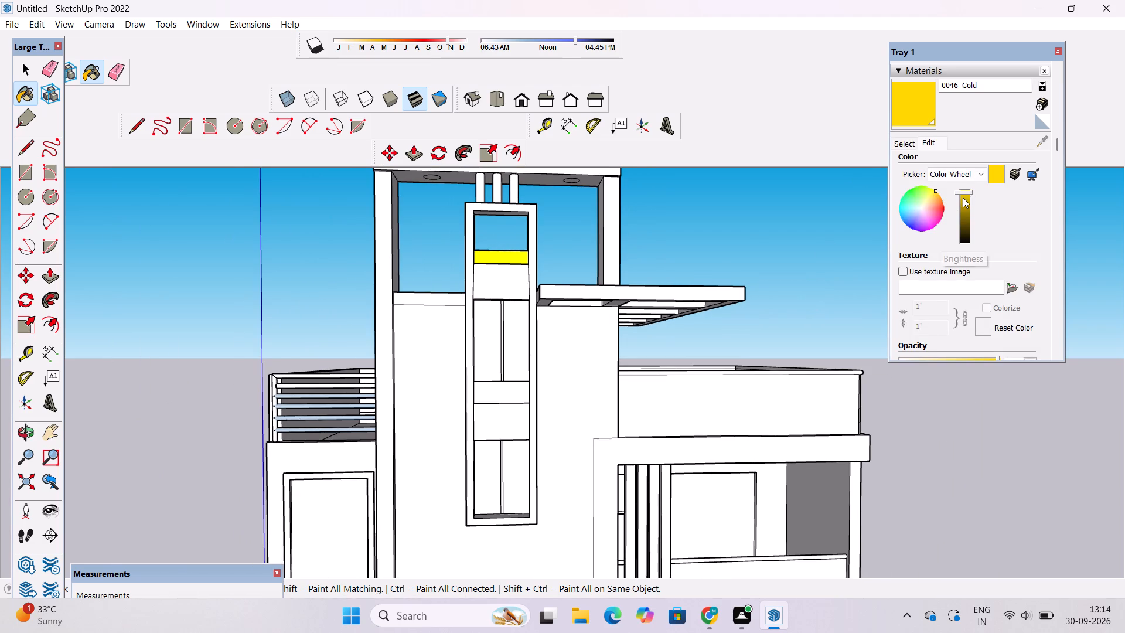
{"action": "left_click", "coordinate": [963, 198]}
{"action": "left_click", "coordinate": [964, 207]}
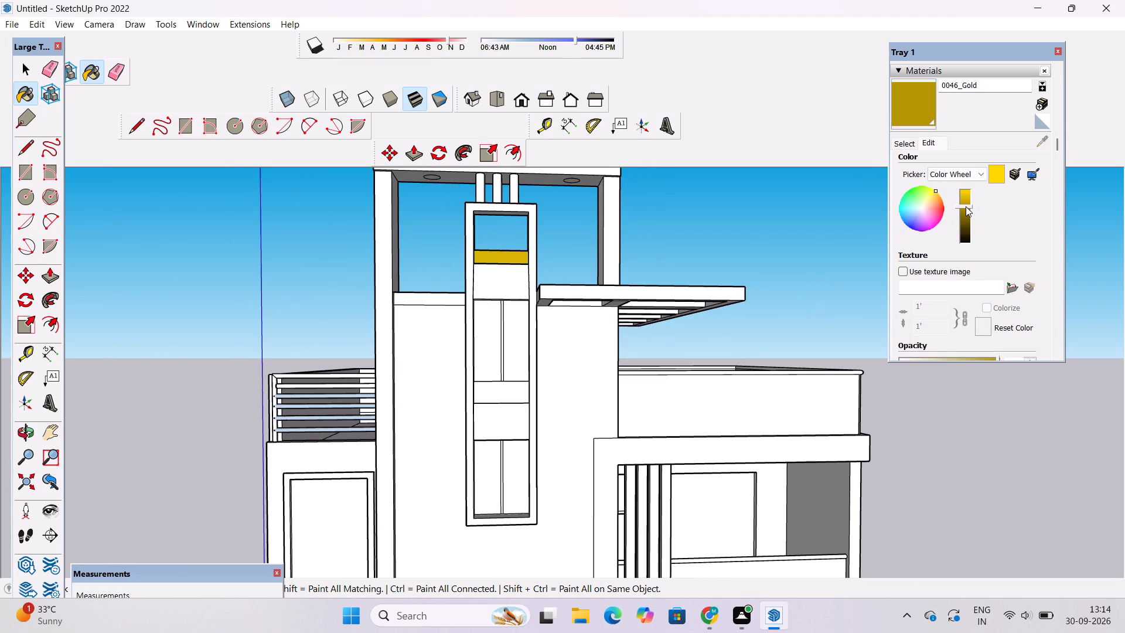
Paint the front face of the lower band between the tower's two windows with the darkened 0046_Gold.
{"action": "scroll", "coordinate": [542, 409], "scroll_direction": "up", "scroll_amount": 6}
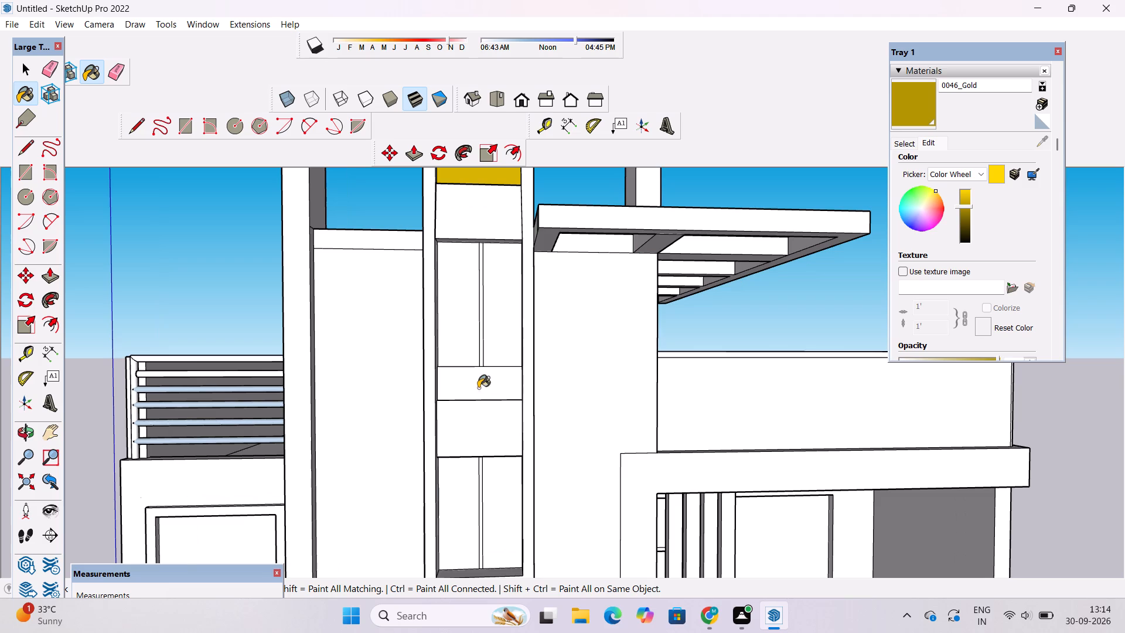
{"action": "scroll", "coordinate": [451, 388], "scroll_direction": "up", "scroll_amount": 10}
{"action": "left_click", "coordinate": [483, 359]}
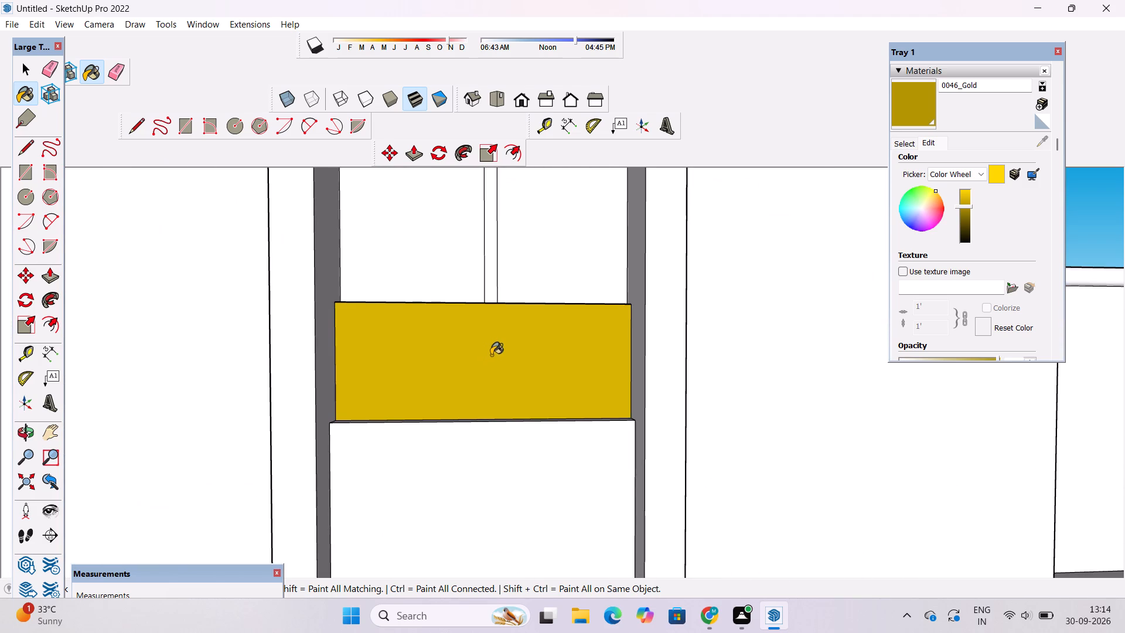
Paint the top faces of the lower and upper bands in the tower's window strip with 0046_Gold.
{"action": "key", "text": "o"}
{"action": "scroll", "coordinate": [494, 348], "scroll_direction": "down", "scroll_amount": 5}
{"action": "left_click_drag", "start_coordinate": [522, 328], "coordinate": [566, 505]}
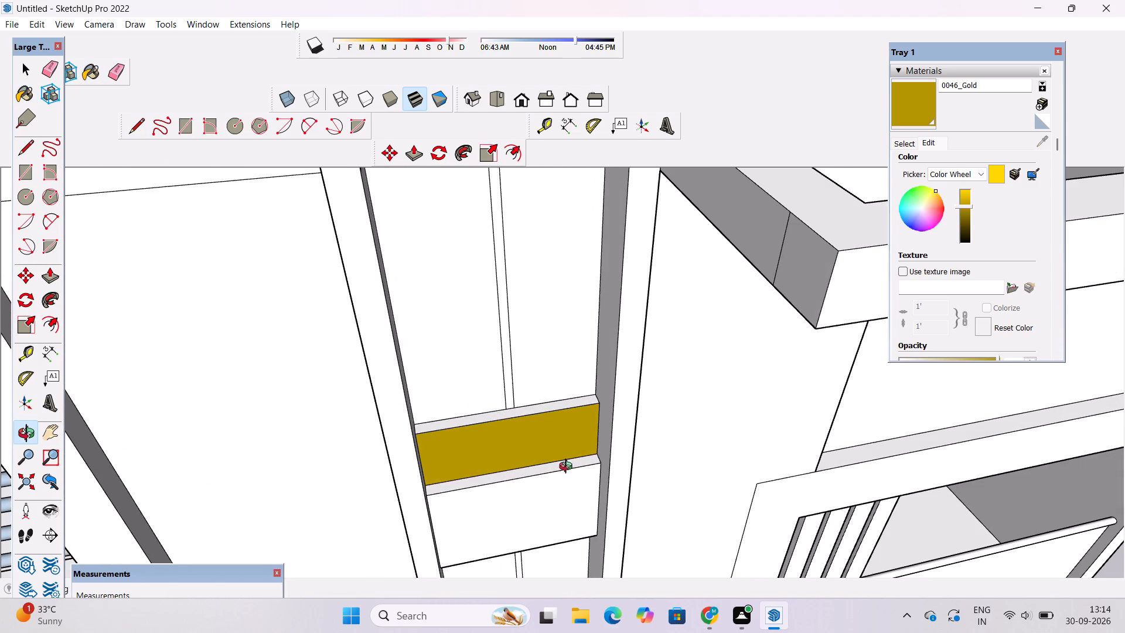
{"action": "left_click", "coordinate": [900, 103]}
{"action": "scroll", "coordinate": [567, 419], "scroll_direction": "up", "scroll_amount": 2}
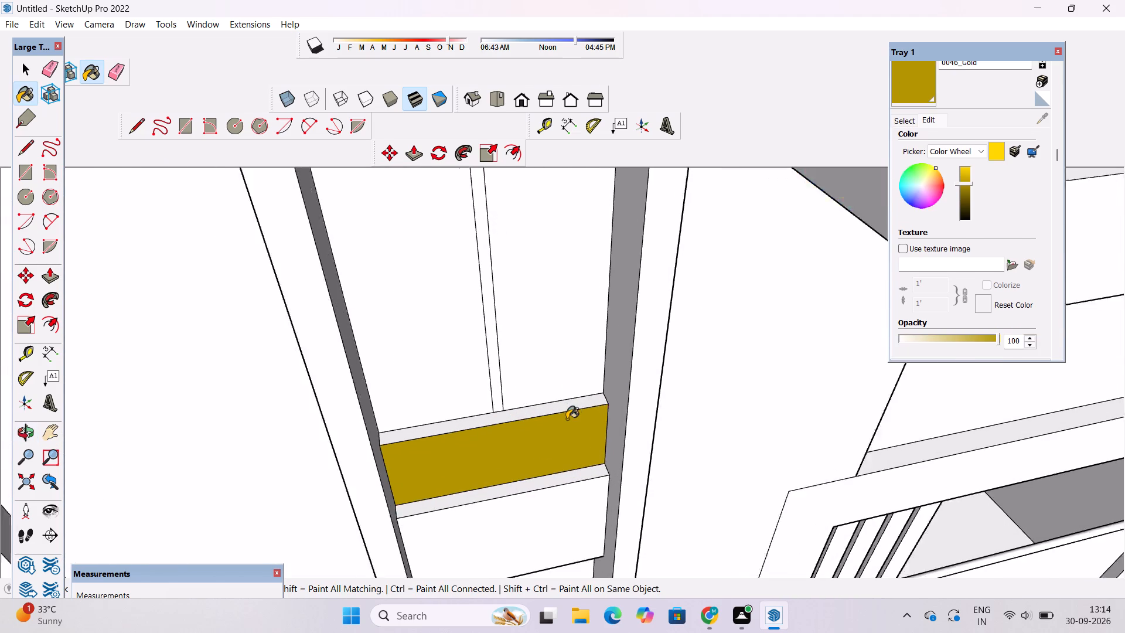
{"action": "scroll", "coordinate": [567, 419], "scroll_direction": "up", "scroll_amount": 2}
{"action": "left_click", "coordinate": [582, 397]}
{"action": "scroll", "coordinate": [592, 426], "scroll_direction": "down", "scroll_amount": 16}
{"action": "scroll", "coordinate": [569, 316], "scroll_direction": "up", "scroll_amount": 5}
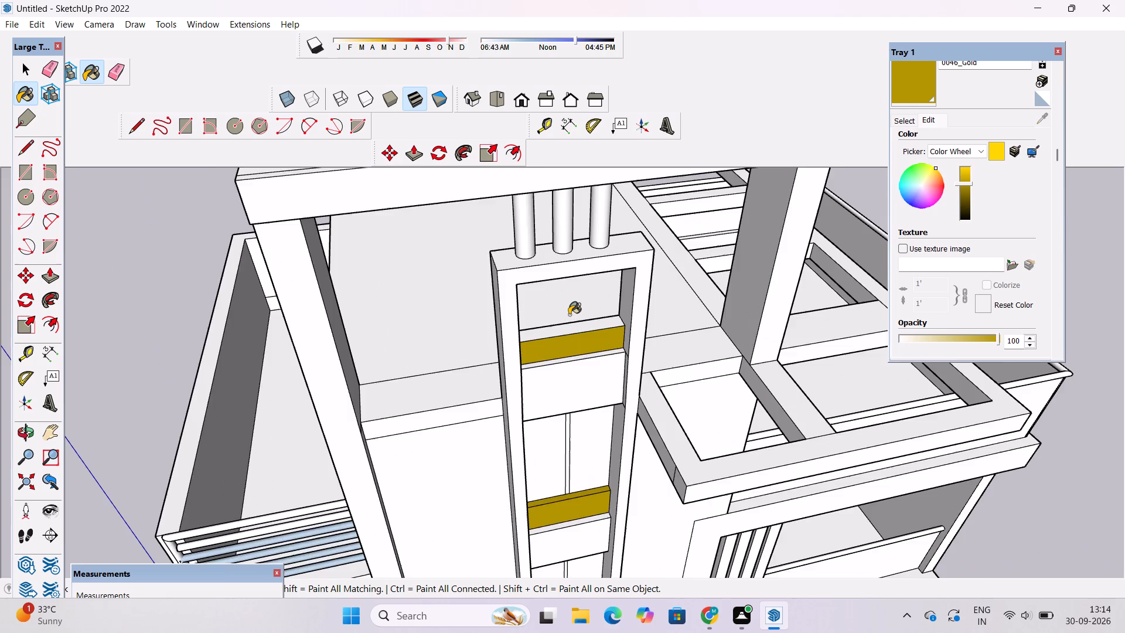
{"action": "scroll", "coordinate": [569, 315], "scroll_direction": "up", "scroll_amount": 5}
{"action": "left_click", "coordinate": [595, 352]}
Review the gold bands within the house's overall front elevation.
{"action": "scroll", "coordinate": [549, 344], "scroll_direction": "down", "scroll_amount": 10}
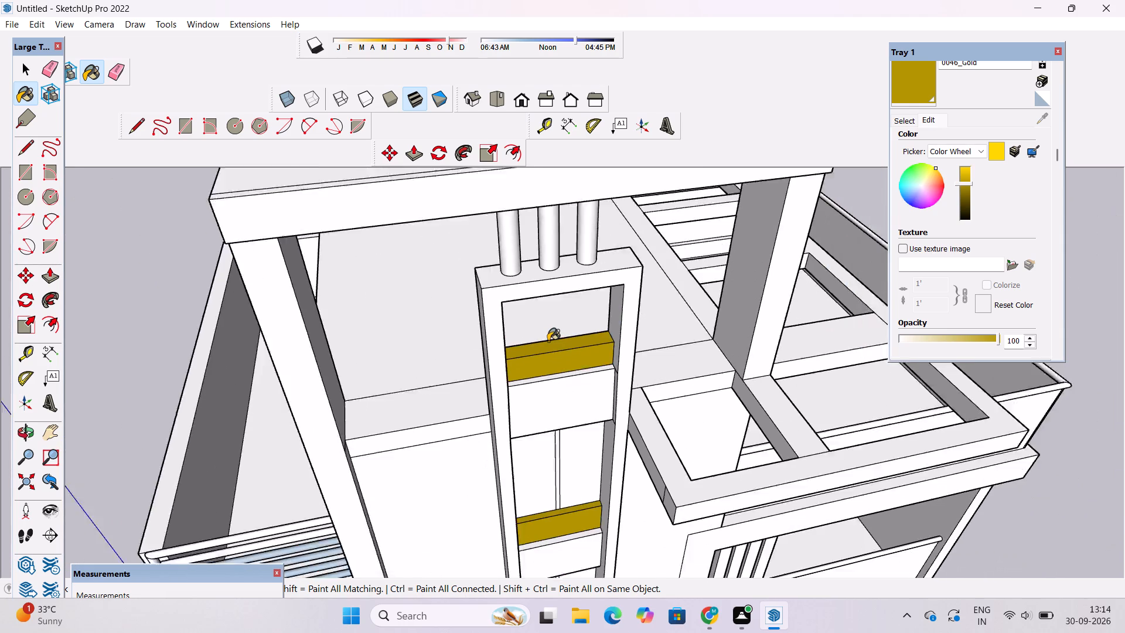
{"action": "scroll", "coordinate": [548, 341], "scroll_direction": "down", "scroll_amount": 2}
{"action": "key", "text": "o"}
{"action": "left_click_drag", "start_coordinate": [646, 401], "coordinate": [601, 319]}
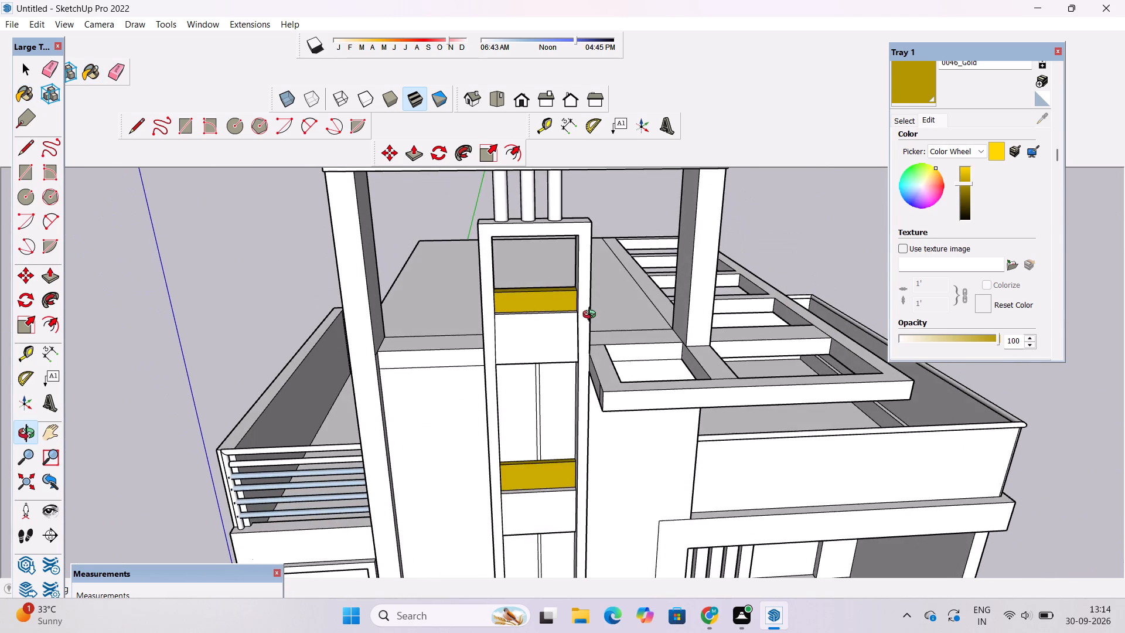
{"action": "left_click_drag", "start_coordinate": [599, 360], "coordinate": [577, 287]}
{"action": "scroll", "coordinate": [567, 283], "scroll_direction": "down", "scroll_amount": 6}
{"action": "left_click", "coordinate": [558, 269], "text": "shift"}
{"action": "scroll", "coordinate": [551, 266], "scroll_direction": "down", "scroll_amount": 3}
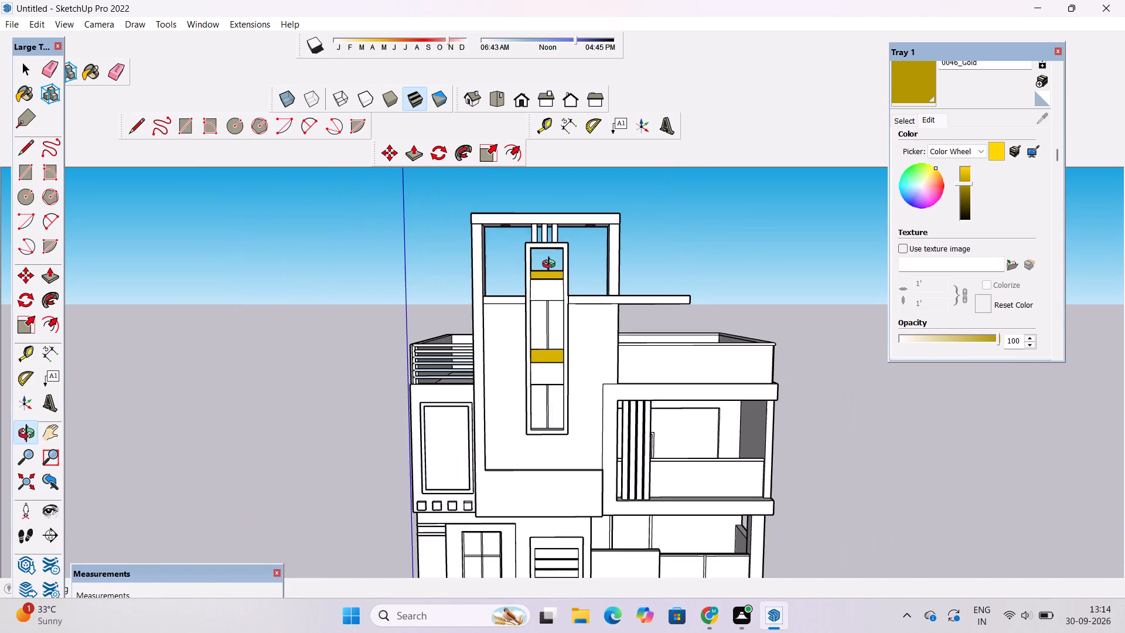
{"action": "scroll", "coordinate": [551, 266], "scroll_direction": "down", "scroll_amount": 4}
{"action": "scroll", "coordinate": [564, 318], "scroll_direction": "up", "scroll_amount": 3}
{"action": "left_click_drag", "start_coordinate": [557, 293], "coordinate": [524, 329], "text": "shift"}
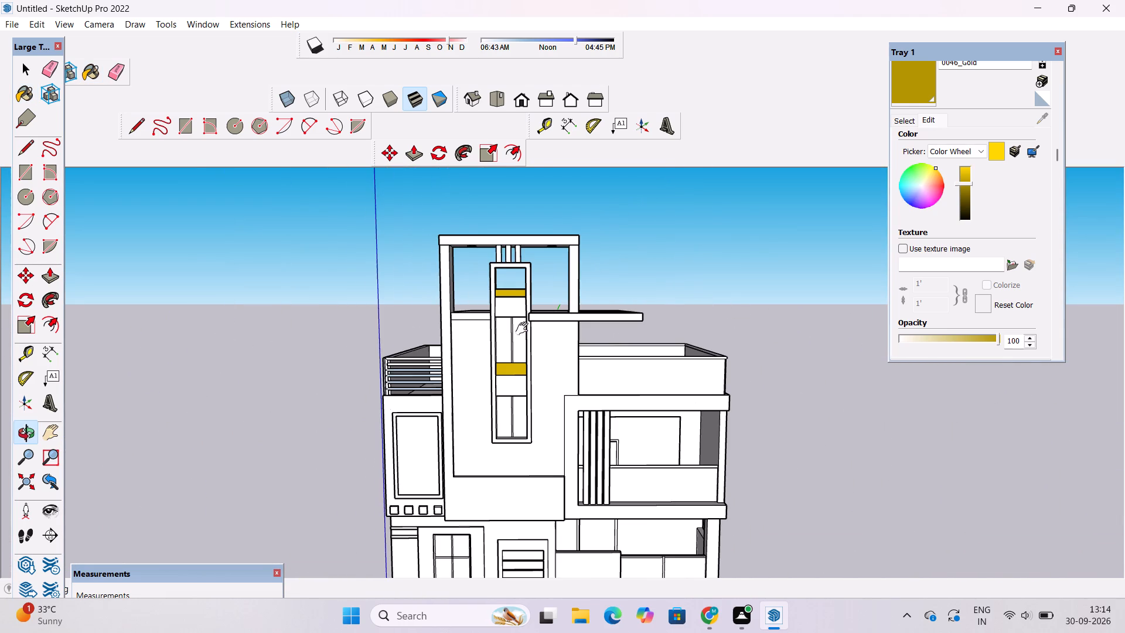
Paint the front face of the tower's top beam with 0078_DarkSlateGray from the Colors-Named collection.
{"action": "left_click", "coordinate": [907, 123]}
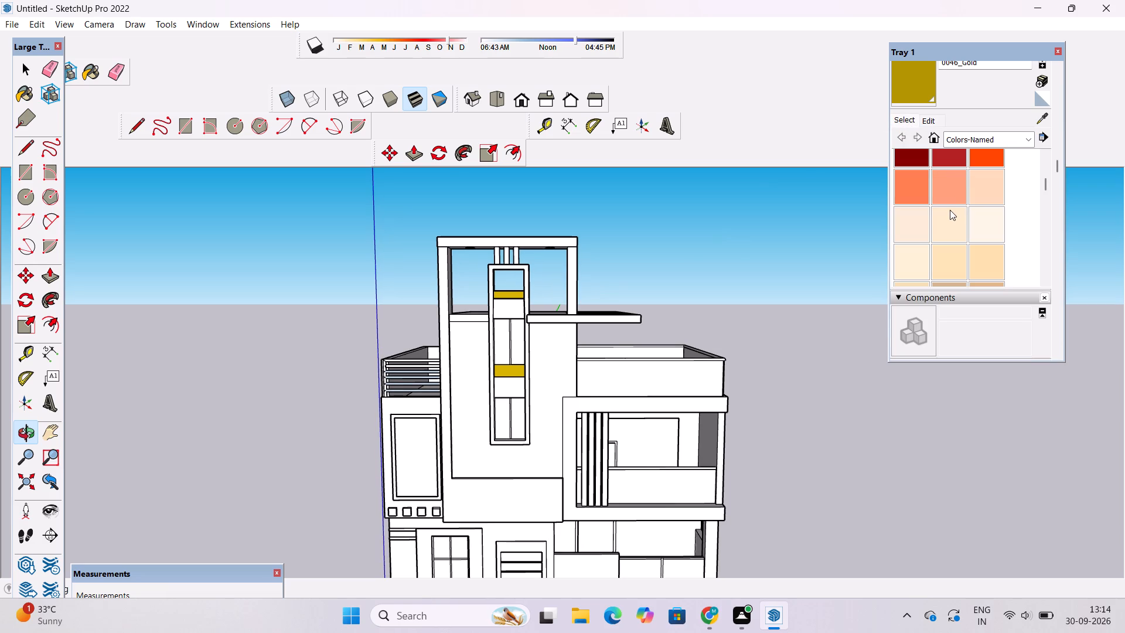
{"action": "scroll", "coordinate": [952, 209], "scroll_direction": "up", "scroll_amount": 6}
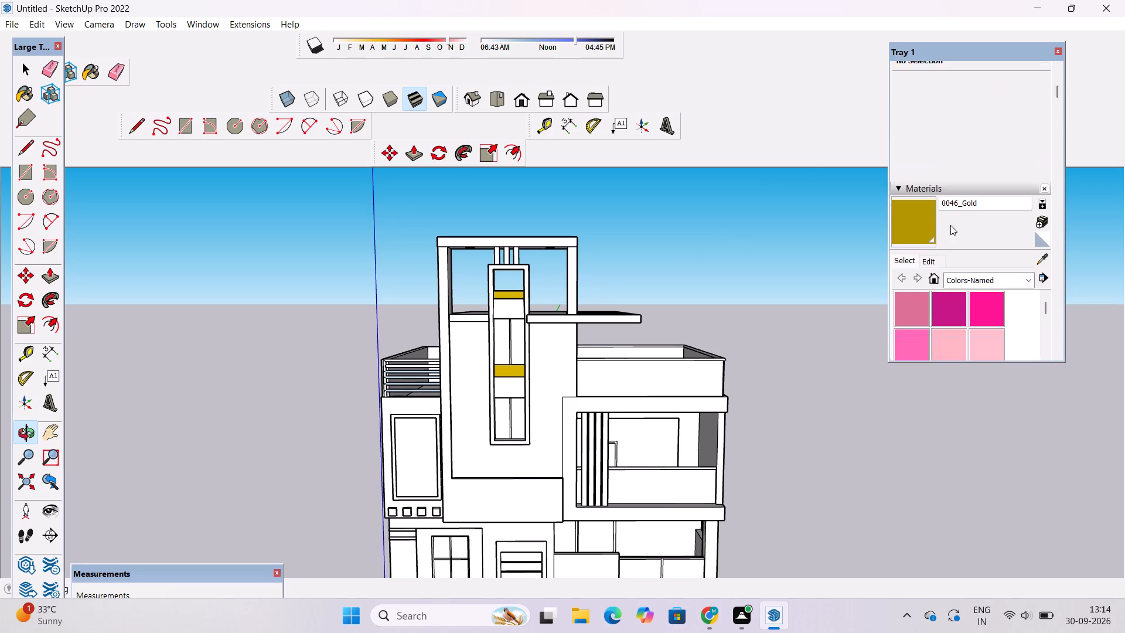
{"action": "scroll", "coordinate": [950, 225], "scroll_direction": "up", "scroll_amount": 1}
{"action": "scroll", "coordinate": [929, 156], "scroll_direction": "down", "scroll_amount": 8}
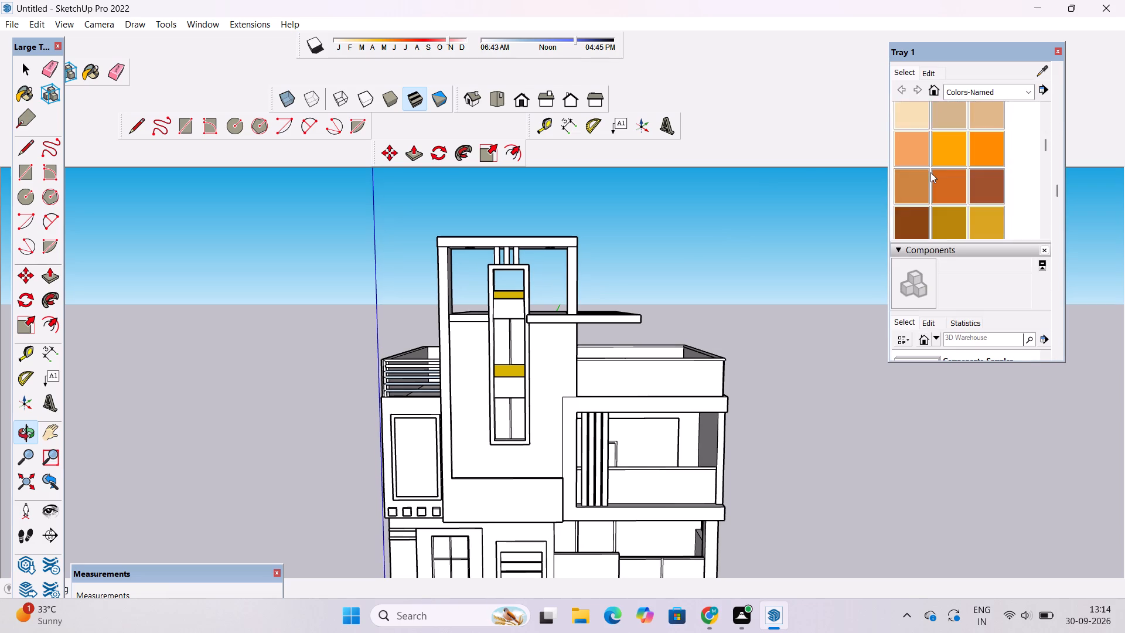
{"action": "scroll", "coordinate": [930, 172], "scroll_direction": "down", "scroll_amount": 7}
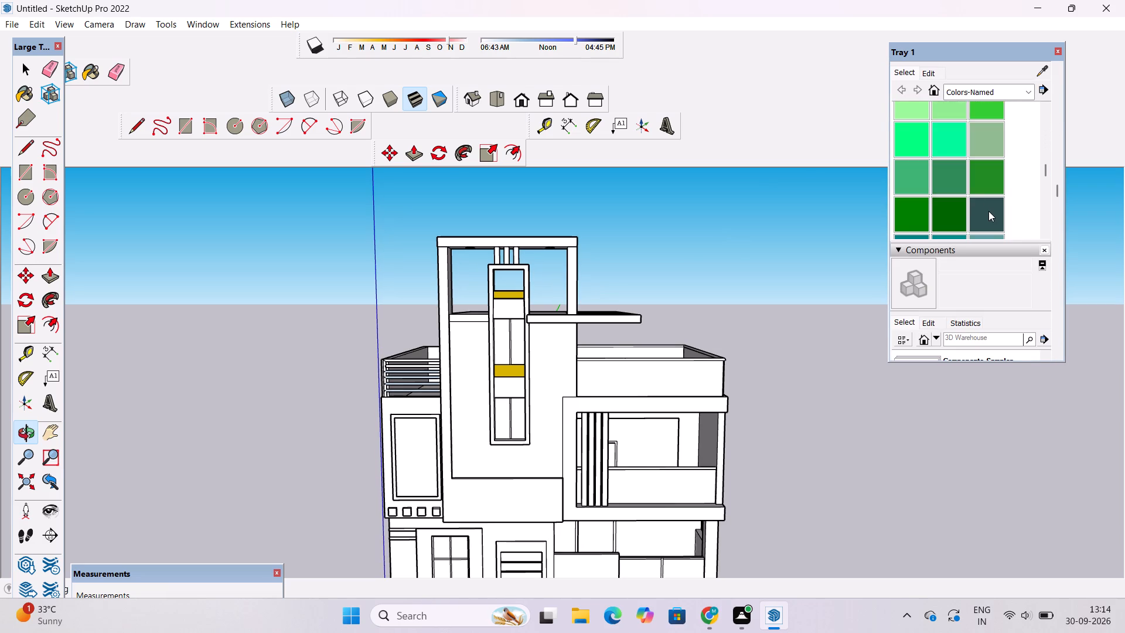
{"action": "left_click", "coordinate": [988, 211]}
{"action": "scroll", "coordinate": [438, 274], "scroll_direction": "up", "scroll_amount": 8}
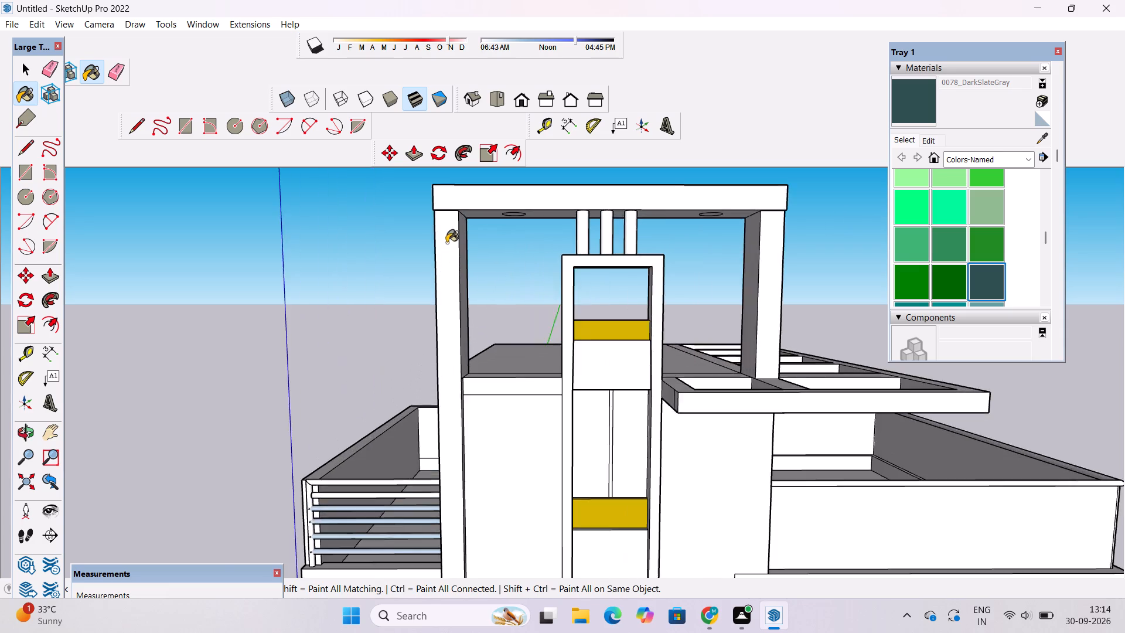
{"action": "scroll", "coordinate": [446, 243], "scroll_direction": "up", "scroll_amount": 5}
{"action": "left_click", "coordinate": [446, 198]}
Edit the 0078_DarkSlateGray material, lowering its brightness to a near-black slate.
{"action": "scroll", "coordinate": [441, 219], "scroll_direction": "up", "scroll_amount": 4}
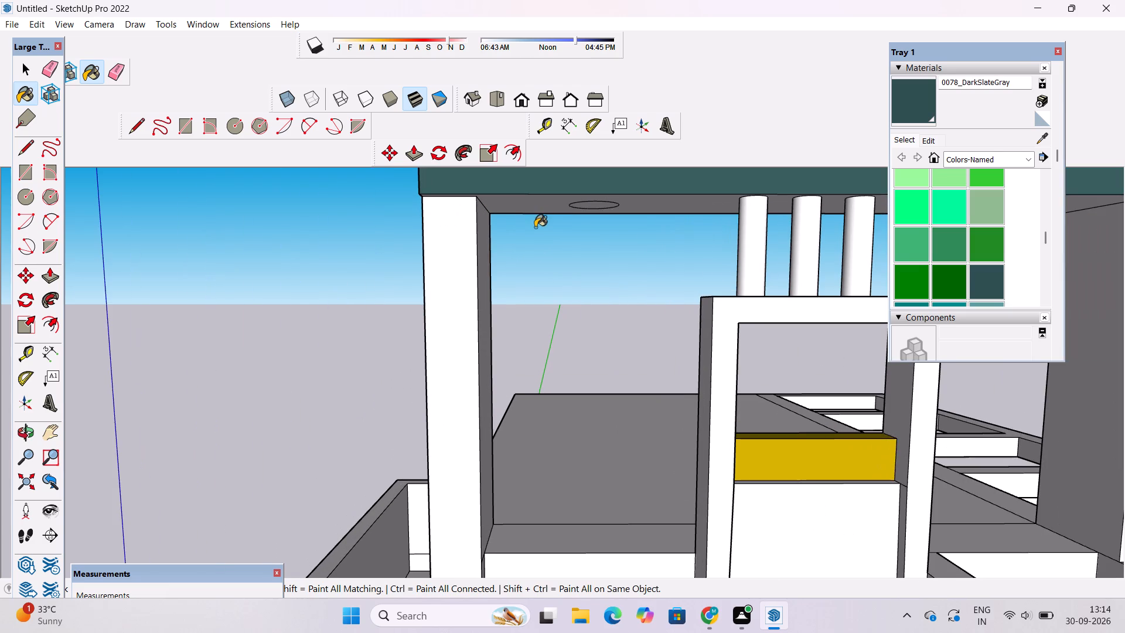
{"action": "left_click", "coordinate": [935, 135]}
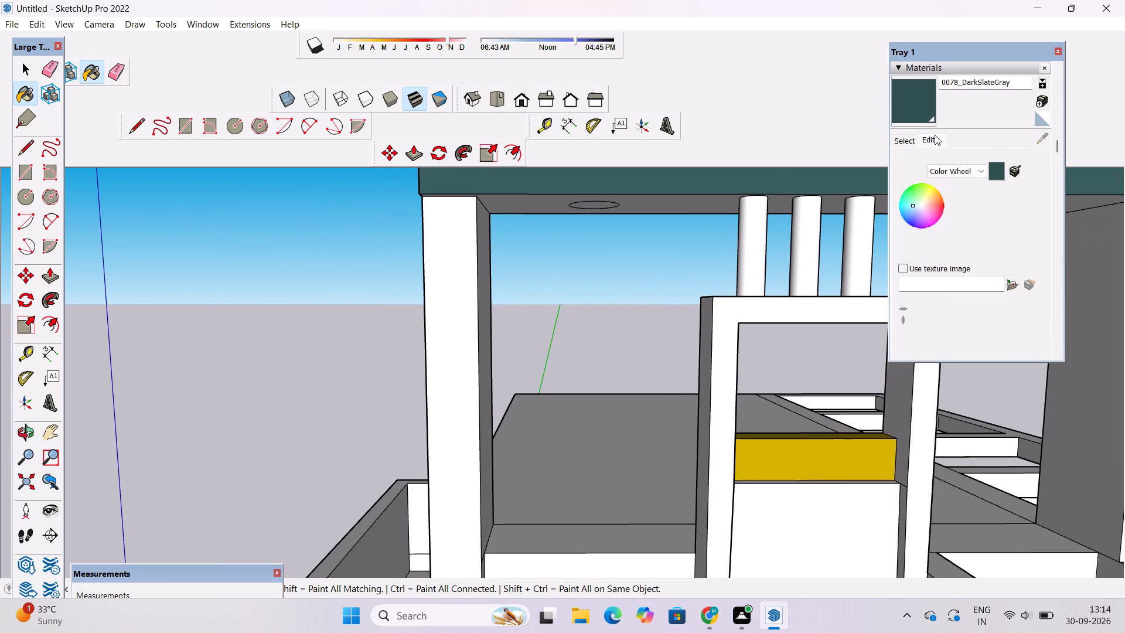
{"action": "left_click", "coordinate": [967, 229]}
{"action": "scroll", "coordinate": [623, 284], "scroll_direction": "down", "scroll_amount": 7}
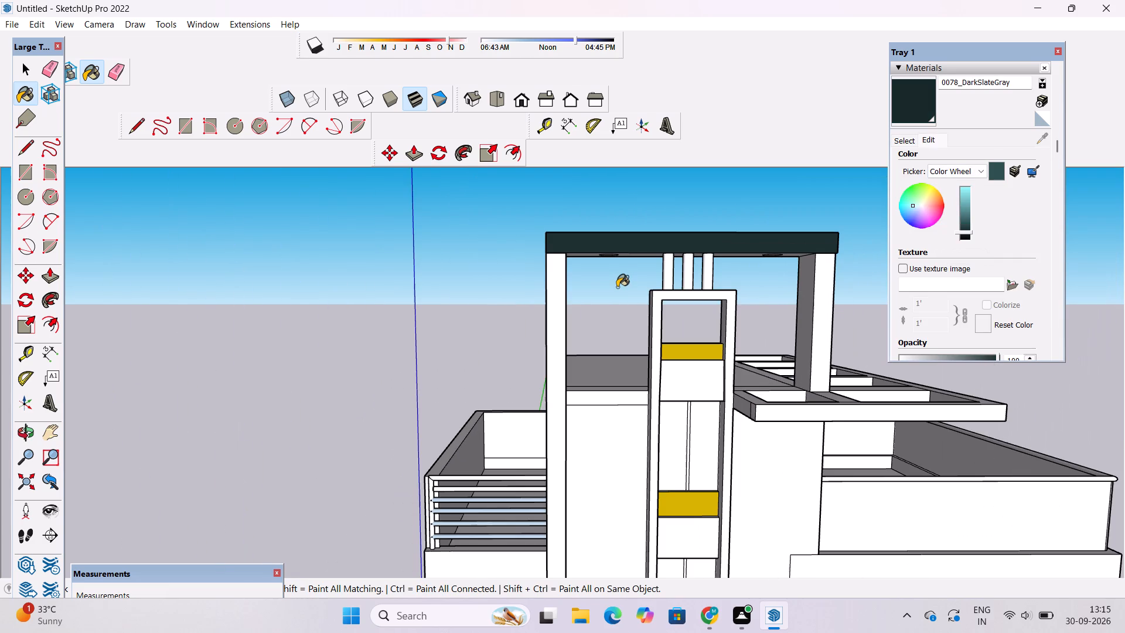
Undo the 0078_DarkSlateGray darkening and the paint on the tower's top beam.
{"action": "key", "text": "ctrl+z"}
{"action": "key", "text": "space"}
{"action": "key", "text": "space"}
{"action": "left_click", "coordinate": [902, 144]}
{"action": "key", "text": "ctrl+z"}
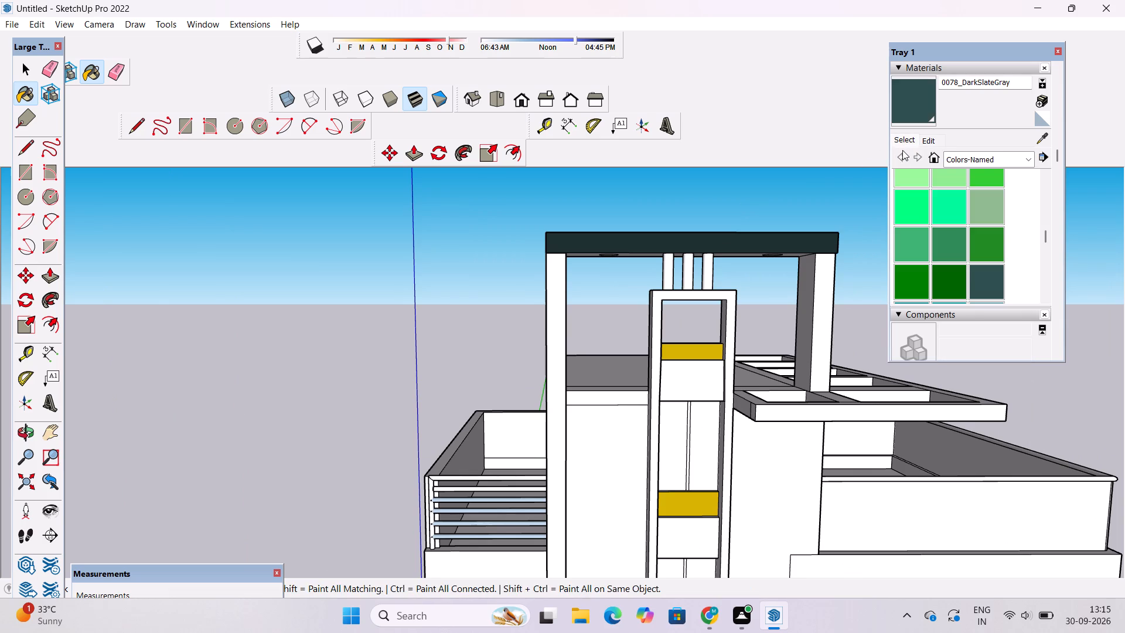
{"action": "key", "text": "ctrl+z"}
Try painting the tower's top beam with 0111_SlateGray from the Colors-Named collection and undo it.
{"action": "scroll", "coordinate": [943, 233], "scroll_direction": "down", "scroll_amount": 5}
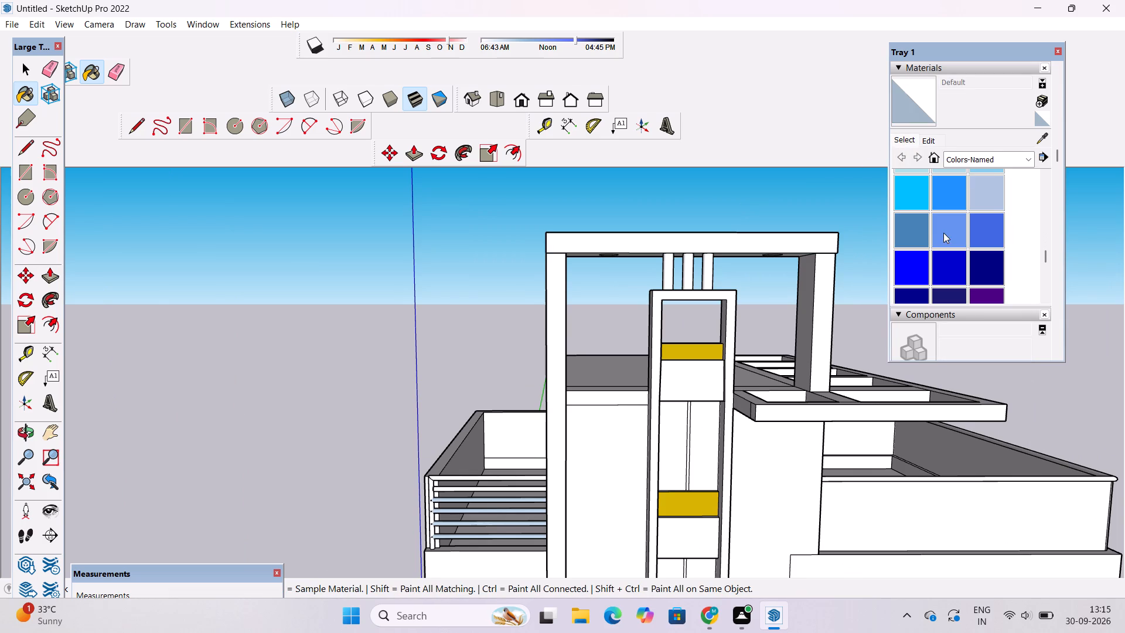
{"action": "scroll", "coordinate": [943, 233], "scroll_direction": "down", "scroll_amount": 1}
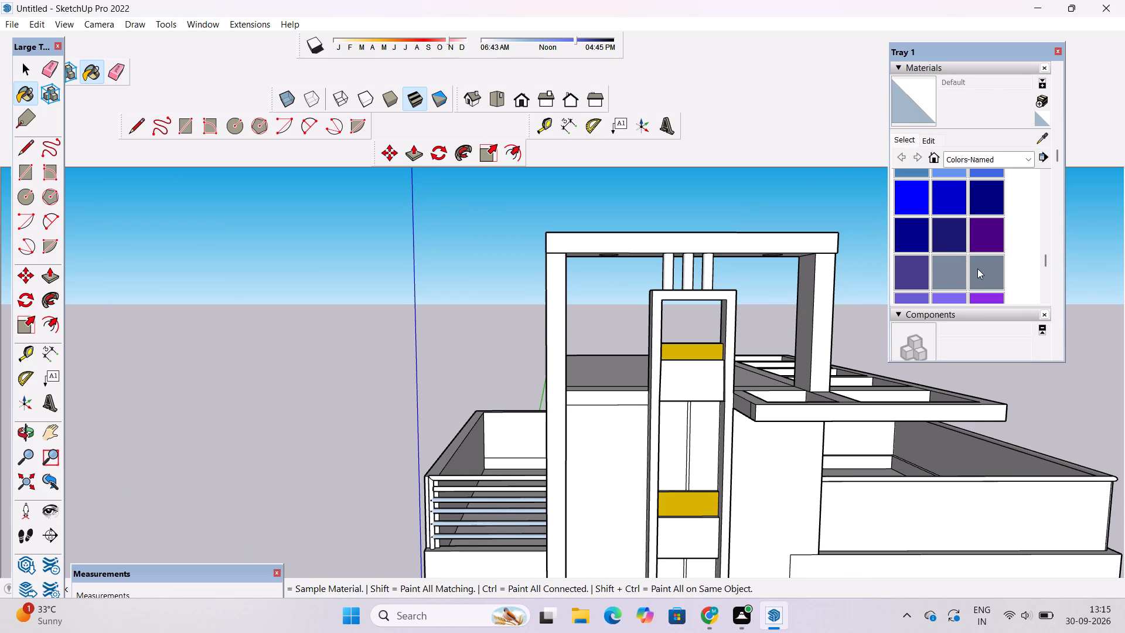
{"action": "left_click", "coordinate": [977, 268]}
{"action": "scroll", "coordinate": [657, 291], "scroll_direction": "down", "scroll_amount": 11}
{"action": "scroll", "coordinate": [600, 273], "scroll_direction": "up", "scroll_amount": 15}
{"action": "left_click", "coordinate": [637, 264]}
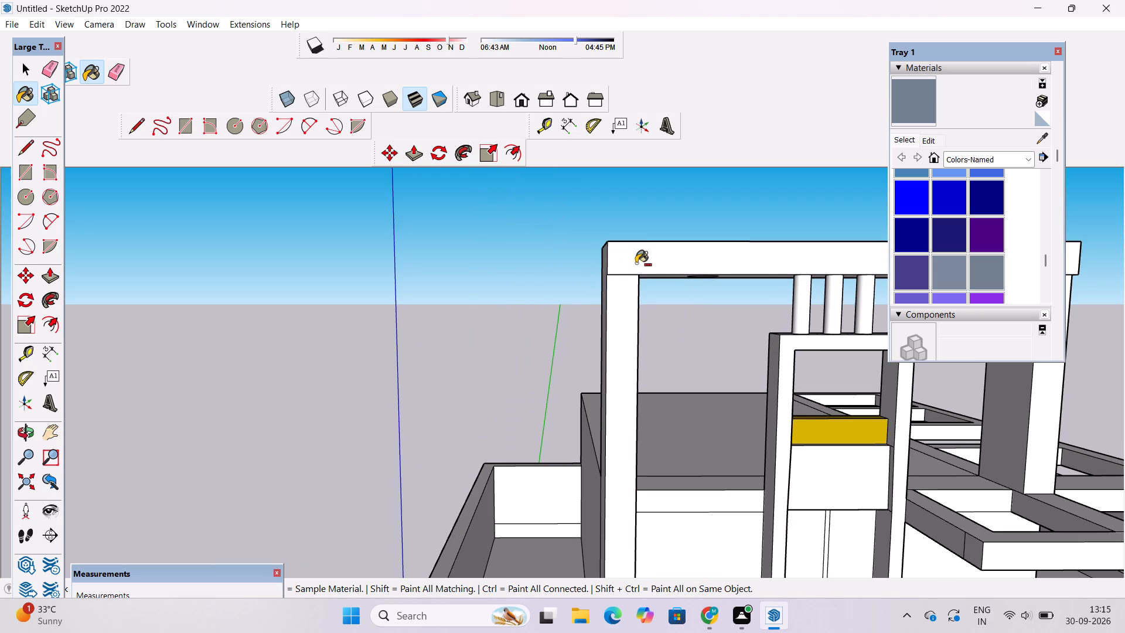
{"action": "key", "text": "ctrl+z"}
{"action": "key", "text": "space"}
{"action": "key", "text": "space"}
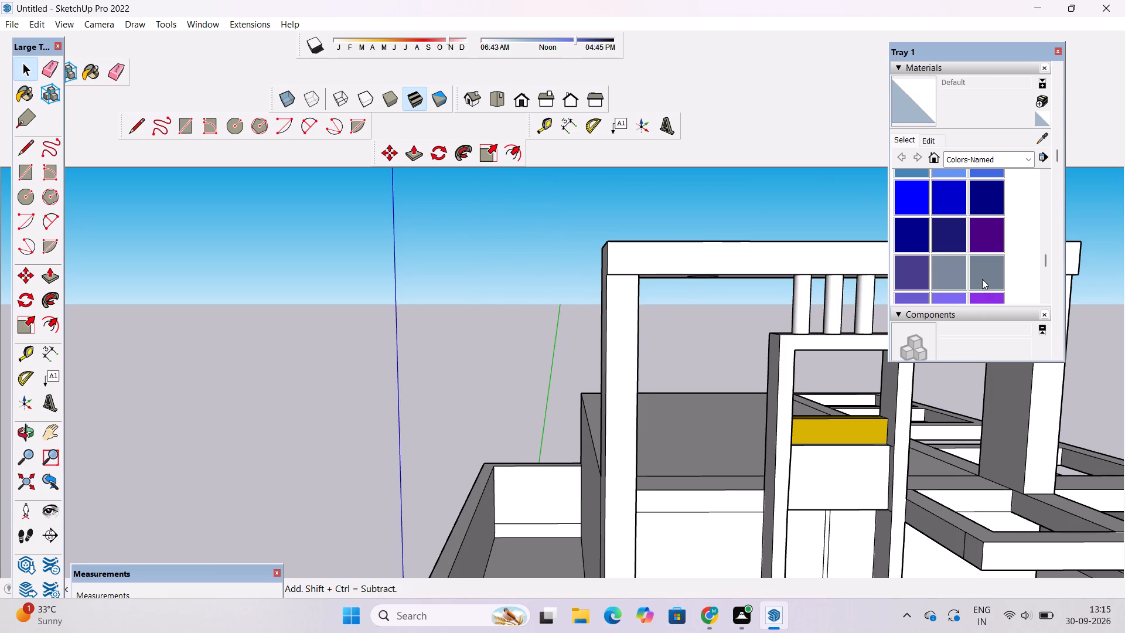
Paint the front faces of the tower's top beam and its left post and base band with 0111_SlateGray.
{"action": "left_click", "coordinate": [982, 279]}
{"action": "left_click", "coordinate": [643, 261]}
{"action": "scroll", "coordinate": [506, 167], "scroll_direction": "down", "scroll_amount": 7}
{"action": "scroll", "coordinate": [563, 258], "scroll_direction": "up", "scroll_amount": 3}
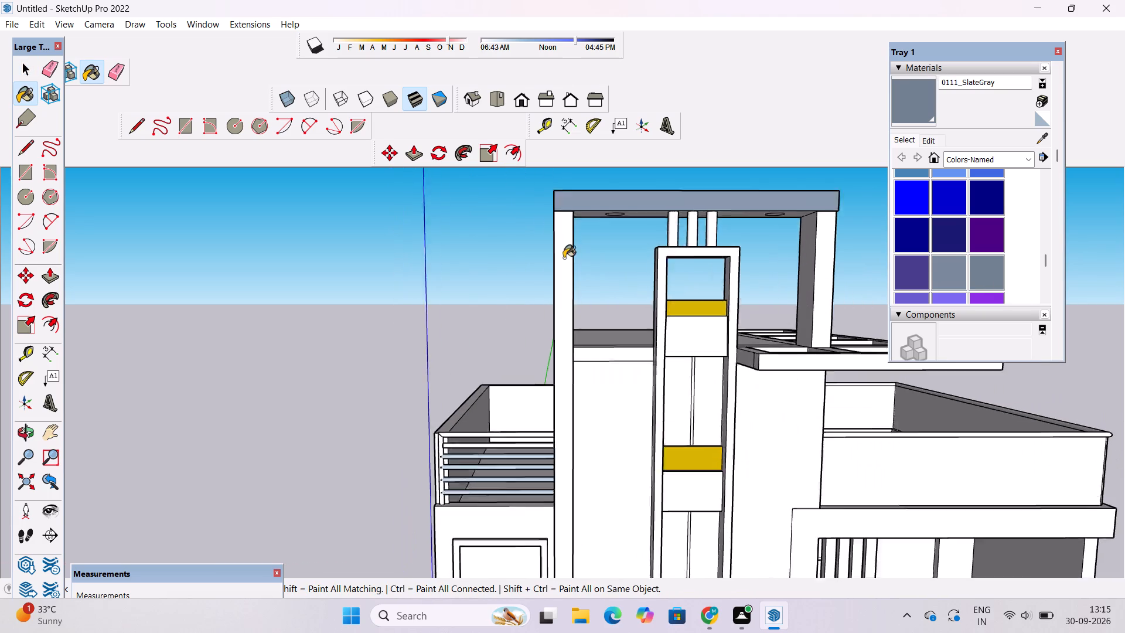
{"action": "scroll", "coordinate": [564, 258], "scroll_direction": "up", "scroll_amount": 2}
{"action": "left_click", "coordinate": [564, 255]}
{"action": "scroll", "coordinate": [528, 223], "scroll_direction": "down", "scroll_amount": 5}
Edit the 0111_SlateGray material, lowering its brightness to a dark slate.
{"action": "left_click", "coordinate": [928, 141]}
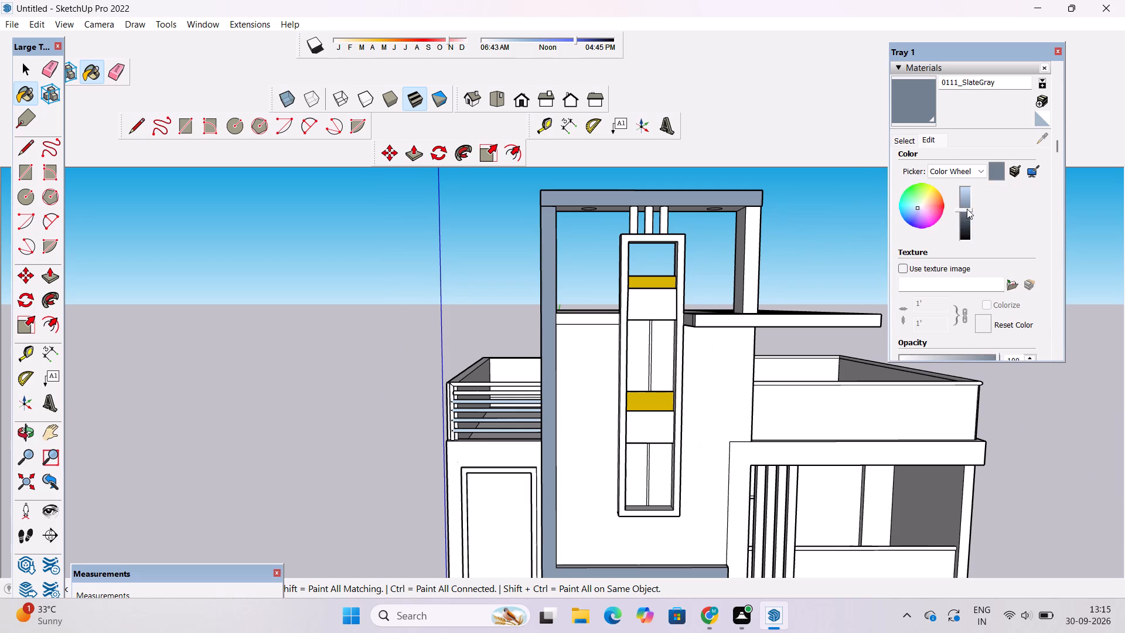
{"action": "left_click", "coordinate": [969, 215]}
{"action": "left_click", "coordinate": [966, 220]}
{"action": "left_click", "coordinate": [966, 223]}
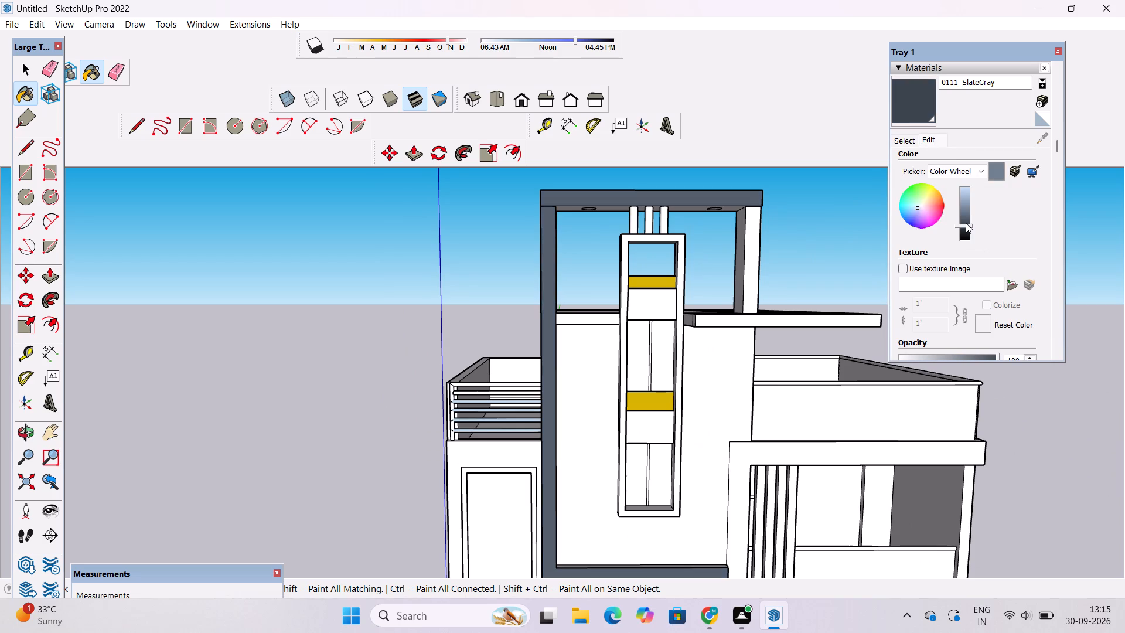
{"action": "scroll", "coordinate": [821, 146], "scroll_direction": "down", "scroll_amount": 4}
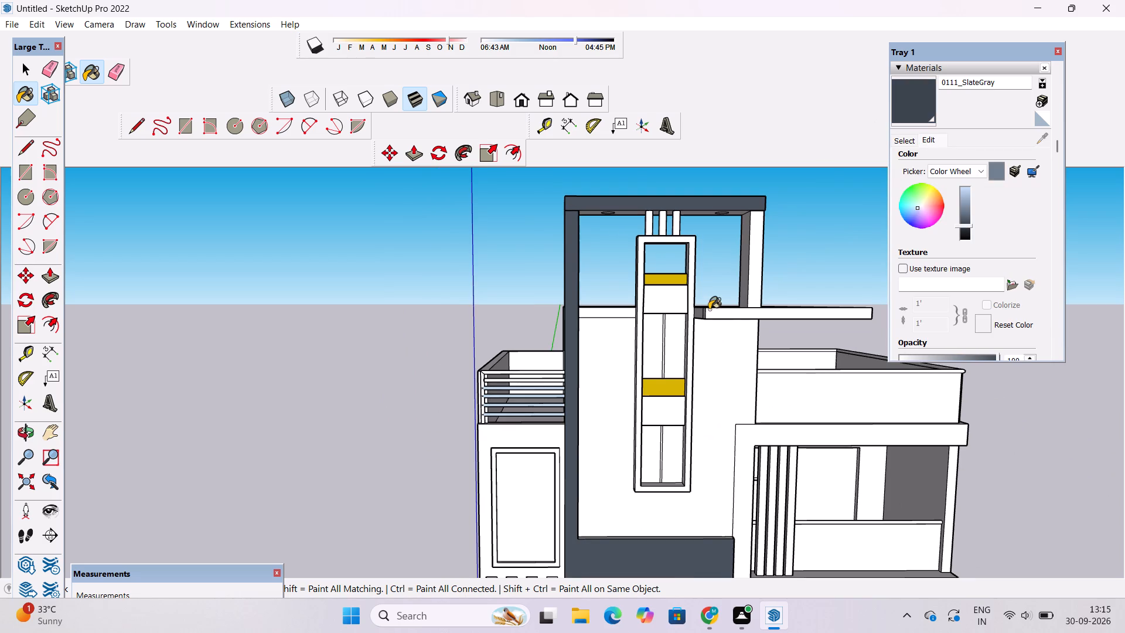
Paint the top beam's upper surfaces and the outer side of the tower frame's left post with the darkened 0111_SlateGray.
{"action": "key", "text": "o"}
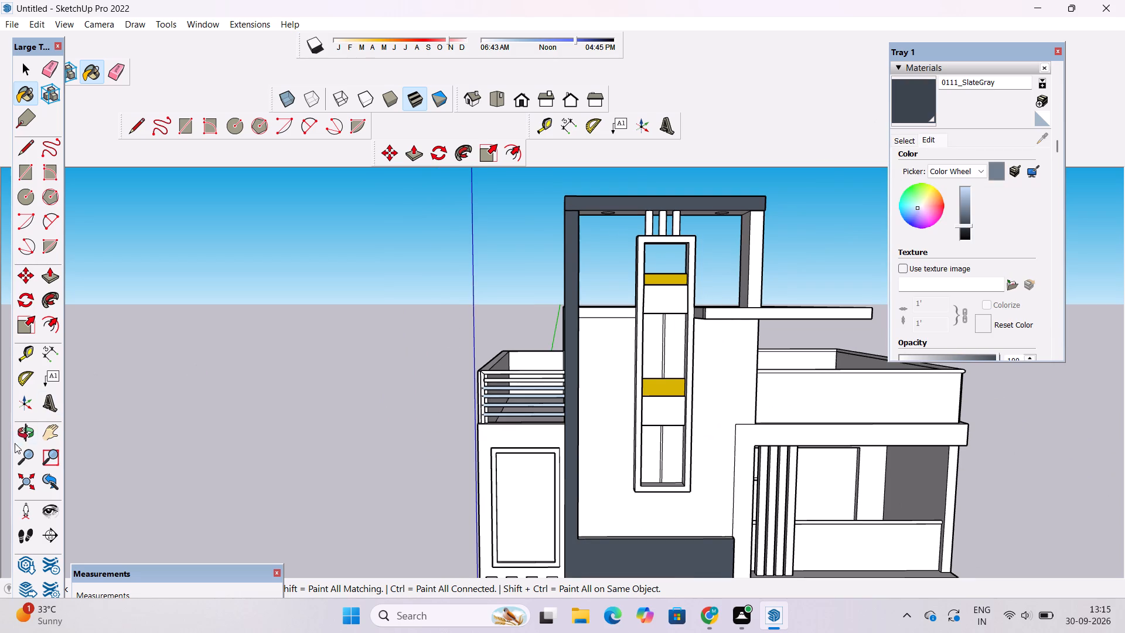
{"action": "left_click", "coordinate": [22, 434]}
{"action": "left_click_drag", "start_coordinate": [244, 359], "coordinate": [342, 389]}
{"action": "left_click_drag", "start_coordinate": [370, 397], "coordinate": [357, 354], "text": "shift"}
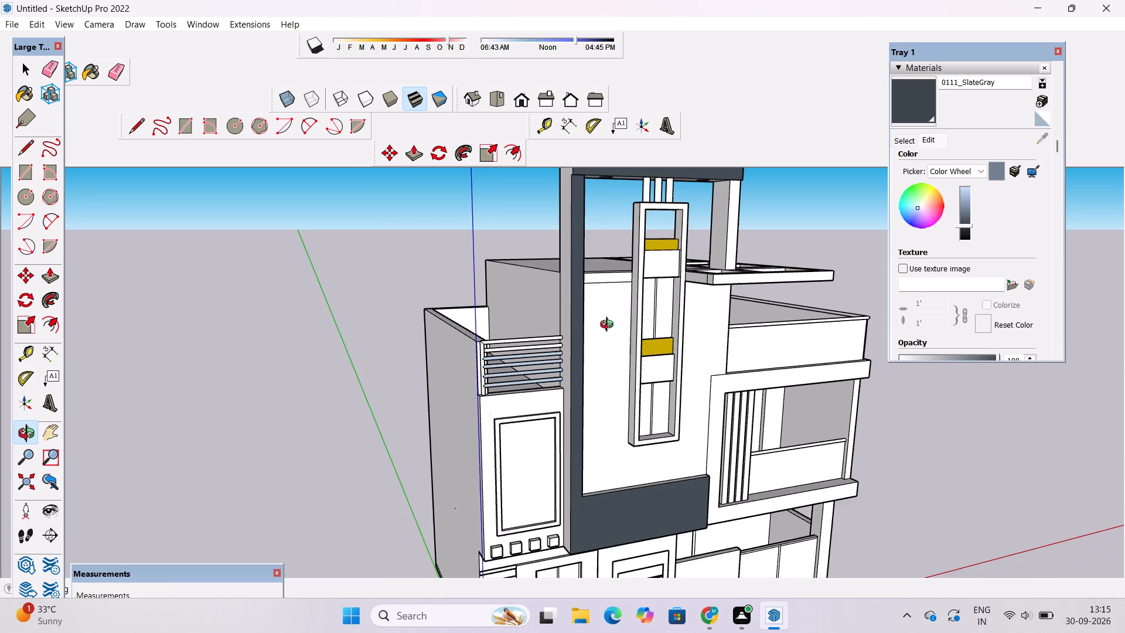
{"action": "scroll", "coordinate": [609, 326], "scroll_direction": "up", "scroll_amount": 3}
{"action": "left_click_drag", "start_coordinate": [606, 326], "coordinate": [570, 330], "text": "shift"}
{"action": "scroll", "coordinate": [527, 337], "scroll_direction": "down", "scroll_amount": 3}
{"action": "left_click_drag", "start_coordinate": [490, 341], "coordinate": [531, 356]}
{"action": "left_click_drag", "start_coordinate": [537, 355], "coordinate": [521, 421], "text": "shift"}
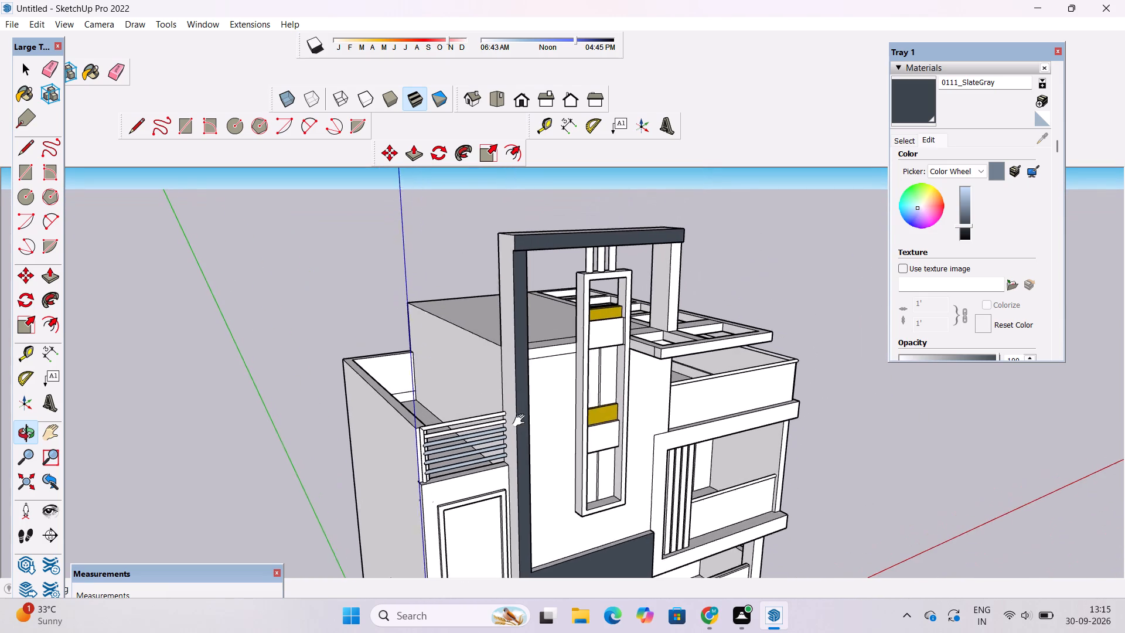
{"action": "left_click_drag", "start_coordinate": [521, 421], "coordinate": [521, 421], "text": "shift"}
{"action": "left_click", "coordinate": [912, 105]}
{"action": "scroll", "coordinate": [586, 227], "scroll_direction": "up", "scroll_amount": 7}
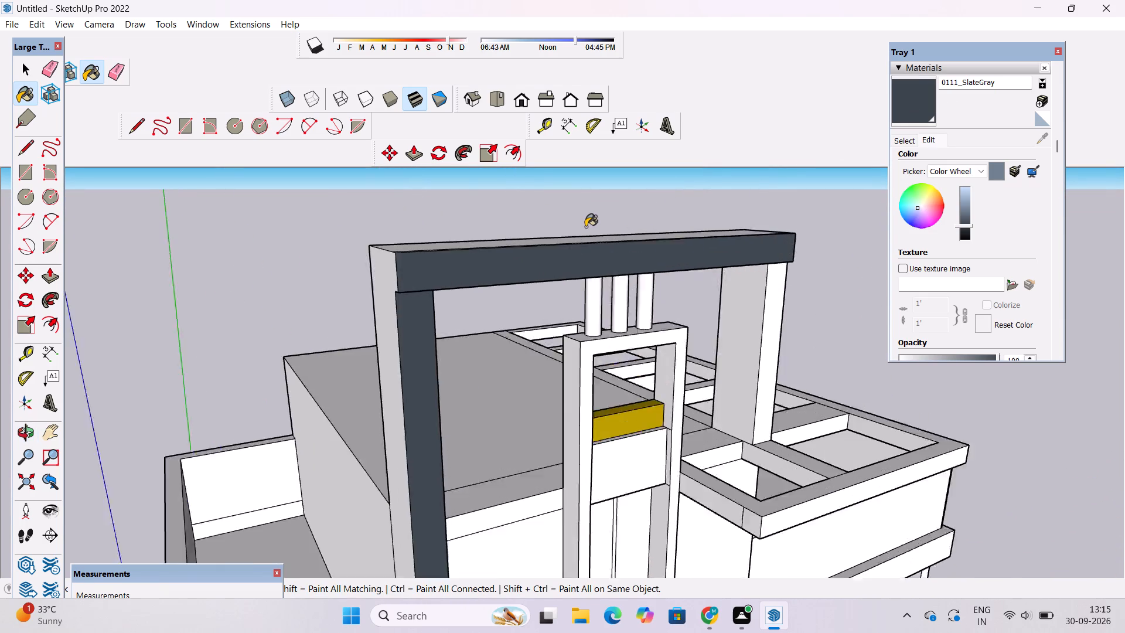
{"action": "scroll", "coordinate": [585, 227], "scroll_direction": "up", "scroll_amount": 1}
{"action": "left_click", "coordinate": [591, 246]}
{"action": "scroll", "coordinate": [589, 250], "scroll_direction": "up", "scroll_amount": 12}
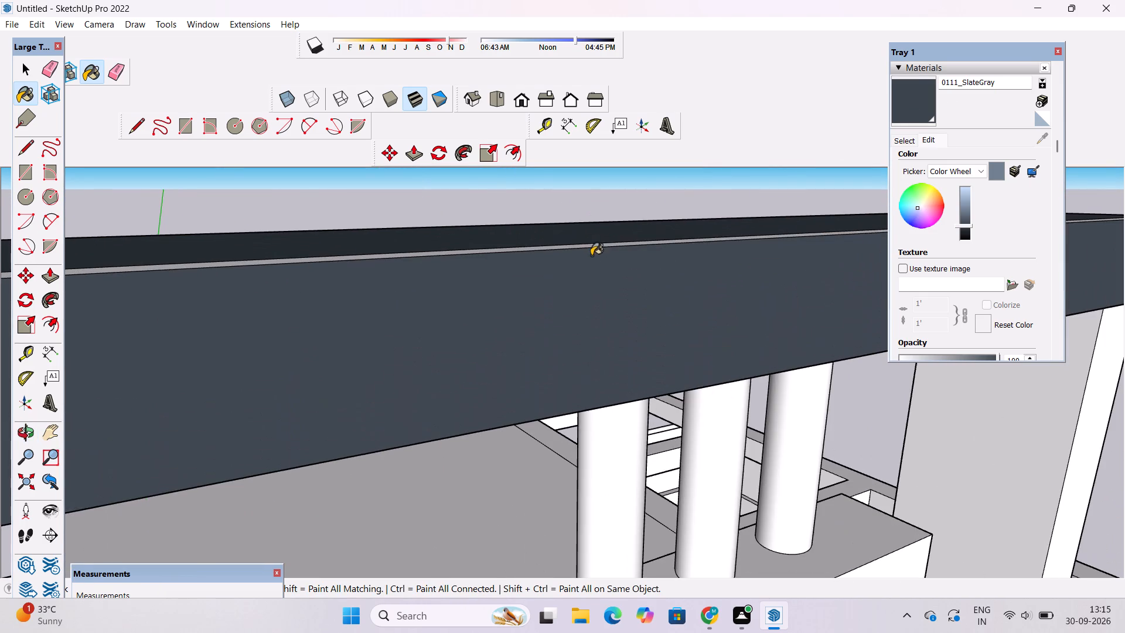
{"action": "left_click", "coordinate": [607, 243]}
{"action": "scroll", "coordinate": [676, 206], "scroll_direction": "down", "scroll_amount": 6}
{"action": "scroll", "coordinate": [480, 219], "scroll_direction": "up", "scroll_amount": 5}
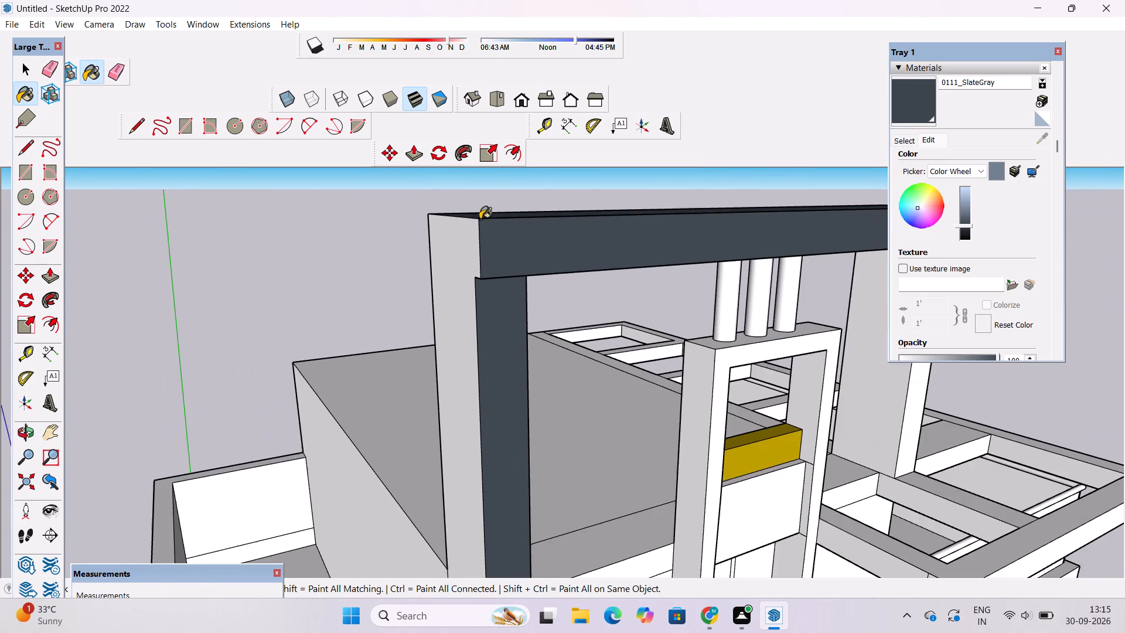
{"action": "left_click", "coordinate": [466, 235]}
Paint the inner side and front face of the tower frame's right post with 0111_SlateGray.
{"action": "scroll", "coordinate": [425, 221], "scroll_direction": "down", "scroll_amount": 16}
{"action": "scroll", "coordinate": [527, 267], "scroll_direction": "down", "scroll_amount": 4}
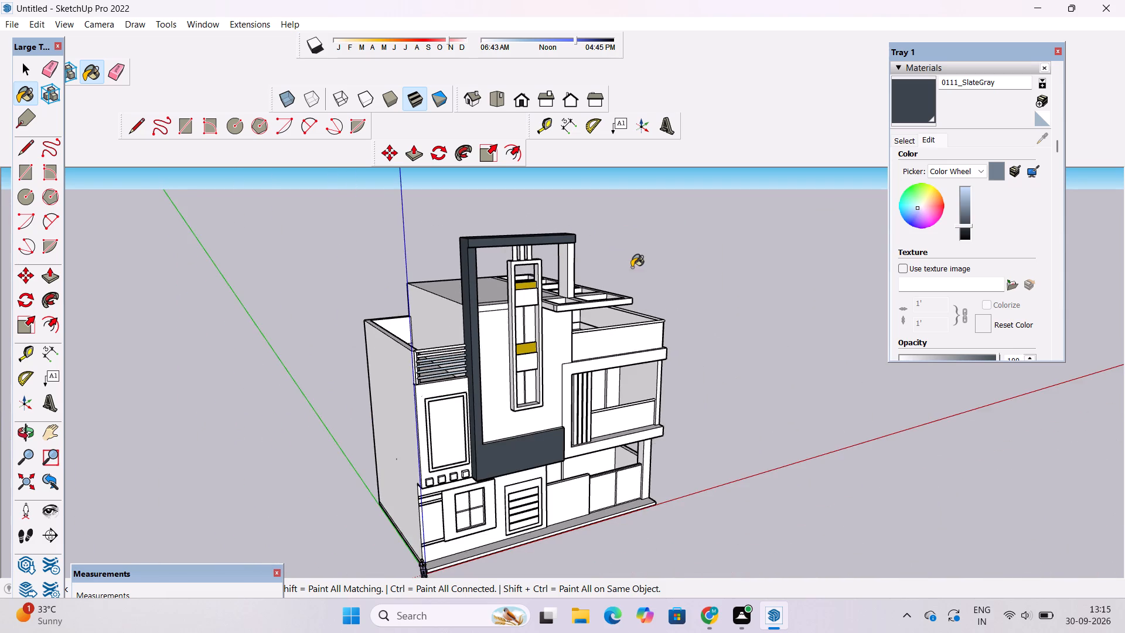
{"action": "scroll", "coordinate": [632, 266], "scroll_direction": "up", "scroll_amount": 5}
{"action": "scroll", "coordinate": [553, 252], "scroll_direction": "up", "scroll_amount": 10}
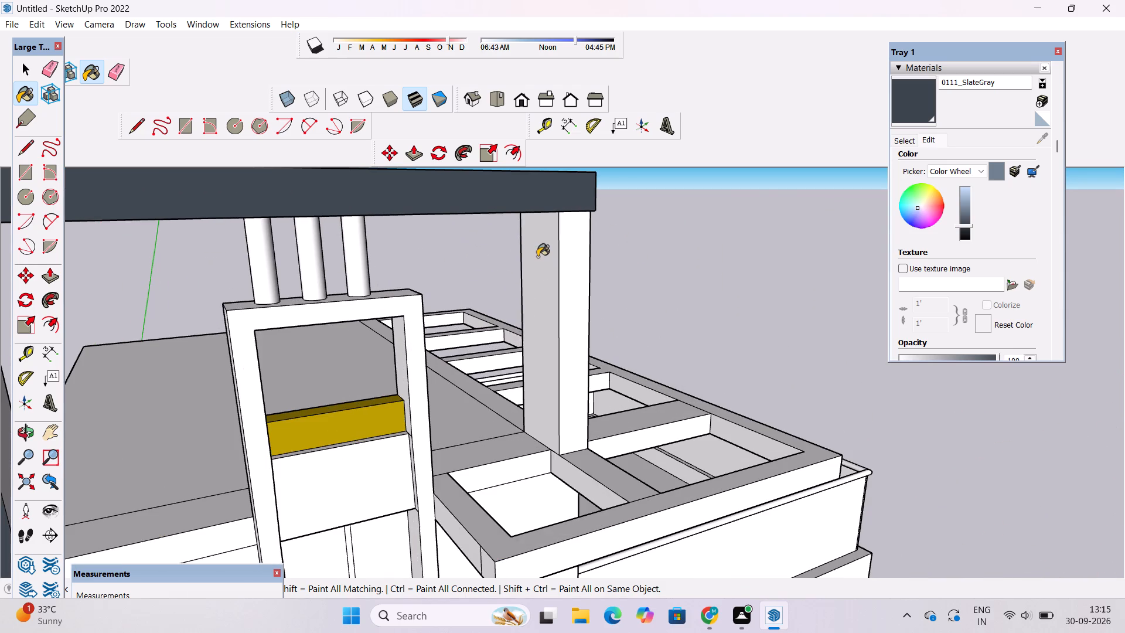
{"action": "left_click", "coordinate": [537, 257]}
{"action": "left_click", "coordinate": [579, 244]}
Paint the outer side of the right post and the adjoining end of the top beam with 0111_SlateGray.
{"action": "key", "text": "o"}
{"action": "left_click_drag", "start_coordinate": [659, 263], "coordinate": [353, 301]}
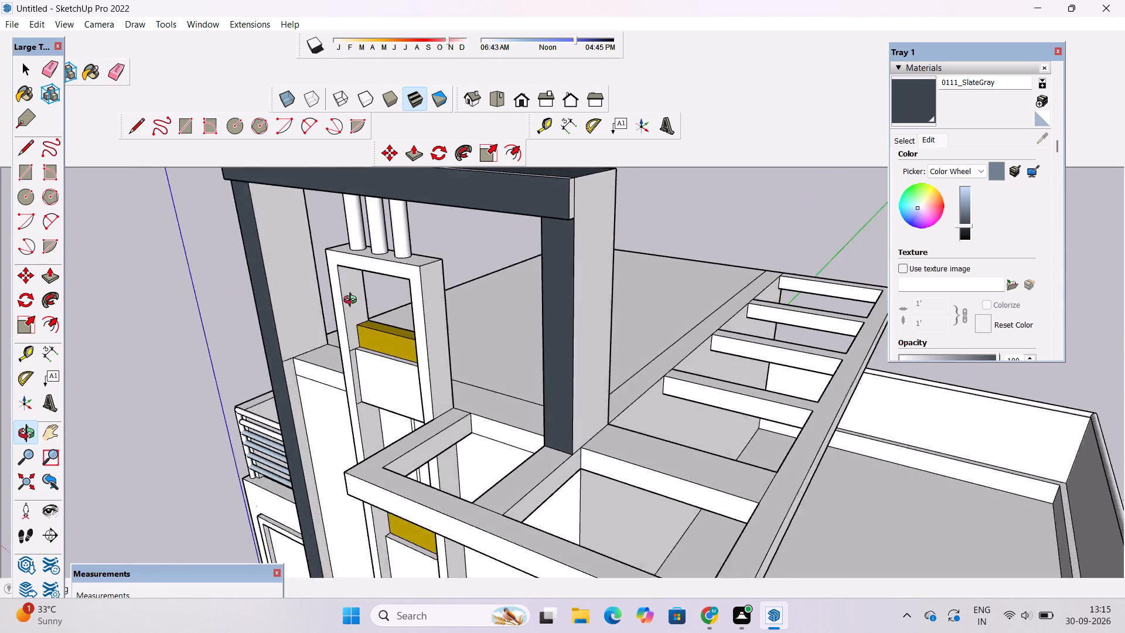
{"action": "left_click_drag", "start_coordinate": [353, 301], "coordinate": [302, 301]}
{"action": "left_click_drag", "start_coordinate": [578, 273], "coordinate": [402, 413]}
{"action": "scroll", "coordinate": [434, 366], "scroll_direction": "down", "scroll_amount": 5}
{"action": "left_click_drag", "start_coordinate": [490, 302], "coordinate": [542, 387], "text": "shift"}
{"action": "left_click", "coordinate": [918, 97]}
{"action": "scroll", "coordinate": [483, 274], "scroll_direction": "up", "scroll_amount": 9}
{"action": "left_click", "coordinate": [563, 245]}
{"action": "scroll", "coordinate": [400, 245], "scroll_direction": "down", "scroll_amount": 16}
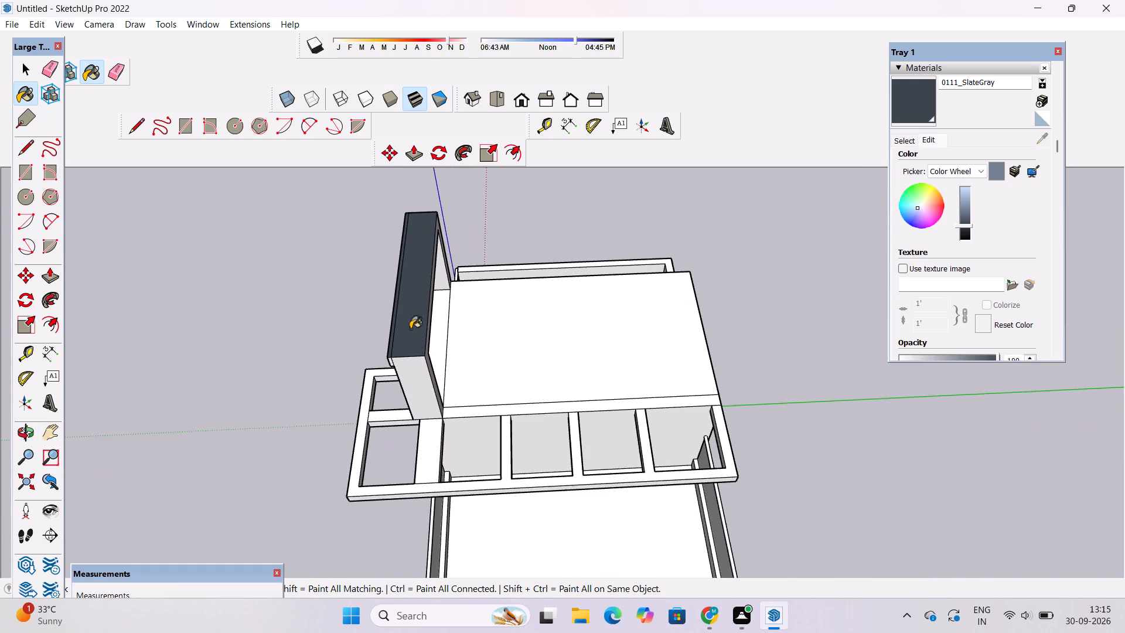
{"action": "scroll", "coordinate": [408, 376], "scroll_direction": "up", "scroll_amount": 15}
{"action": "left_click", "coordinate": [391, 317]}
{"action": "left_click", "coordinate": [337, 280]}
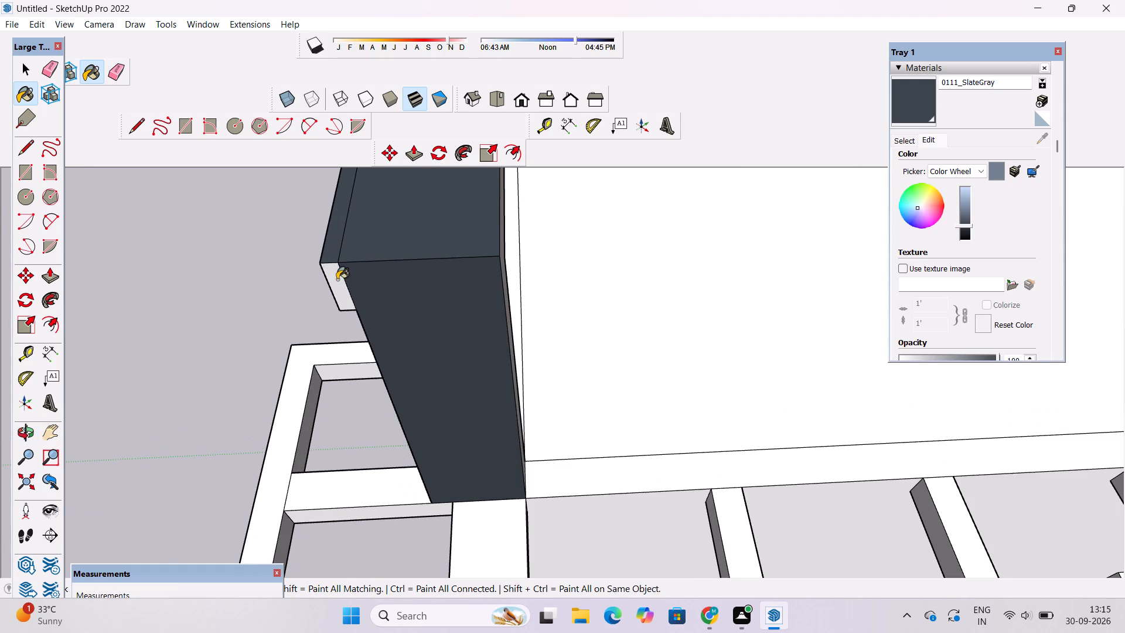
Paint the rear face of the tower frame with 0111_SlateGray from the roof side.
{"action": "key", "text": "o"}
{"action": "left_click_drag", "start_coordinate": [550, 314], "coordinate": [442, 326]}
{"action": "scroll", "coordinate": [438, 328], "scroll_direction": "down", "scroll_amount": 5}
{"action": "left_click_drag", "start_coordinate": [437, 321], "coordinate": [524, 470], "text": "shift"}
{"action": "left_click_drag", "start_coordinate": [519, 455], "coordinate": [490, 386]}
{"action": "left_click_drag", "start_coordinate": [489, 383], "coordinate": [519, 434], "text": "shift"}
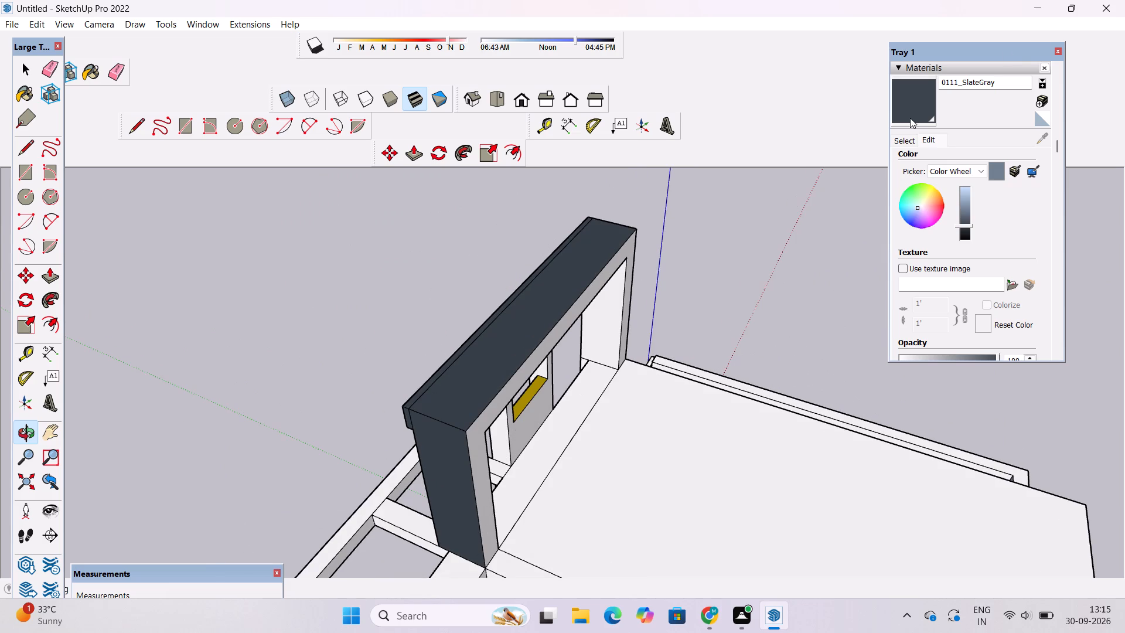
{"action": "left_click", "coordinate": [915, 107]}
{"action": "scroll", "coordinate": [630, 290], "scroll_direction": "up", "scroll_amount": 5}
{"action": "left_click", "coordinate": [623, 218]}
{"action": "scroll", "coordinate": [601, 252], "scroll_direction": "down", "scroll_amount": 3}
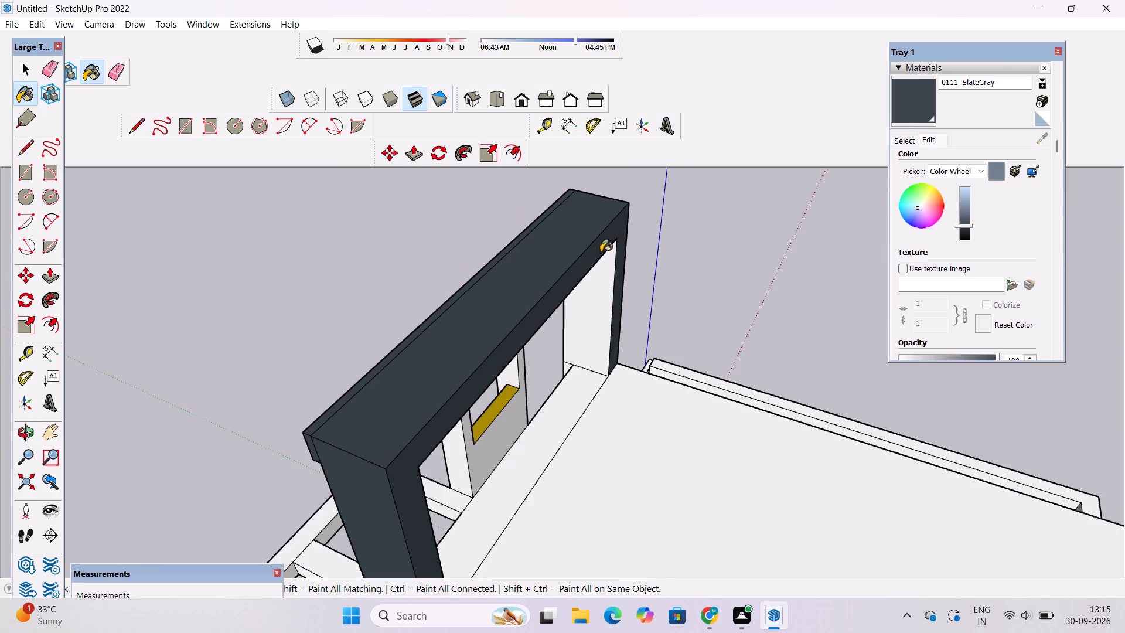
Paint the inner side of the left post and the underside of the top beam with 0111_SlateGray.
{"action": "scroll", "coordinate": [601, 252], "scroll_direction": "down", "scroll_amount": 8}
{"action": "key", "text": "o"}
{"action": "left_click_drag", "start_coordinate": [463, 319], "coordinate": [724, 275]}
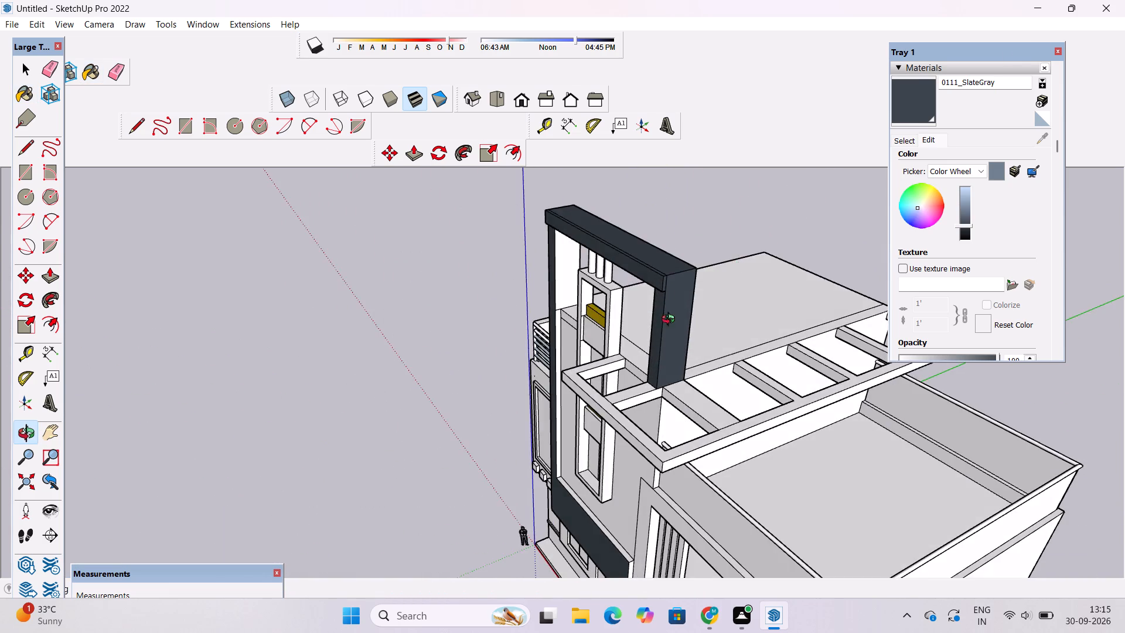
{"action": "left_click_drag", "start_coordinate": [673, 321], "coordinate": [781, 285]}
{"action": "scroll", "coordinate": [746, 294], "scroll_direction": "down", "scroll_amount": 2}
{"action": "left_click_drag", "start_coordinate": [655, 301], "coordinate": [856, 229]}
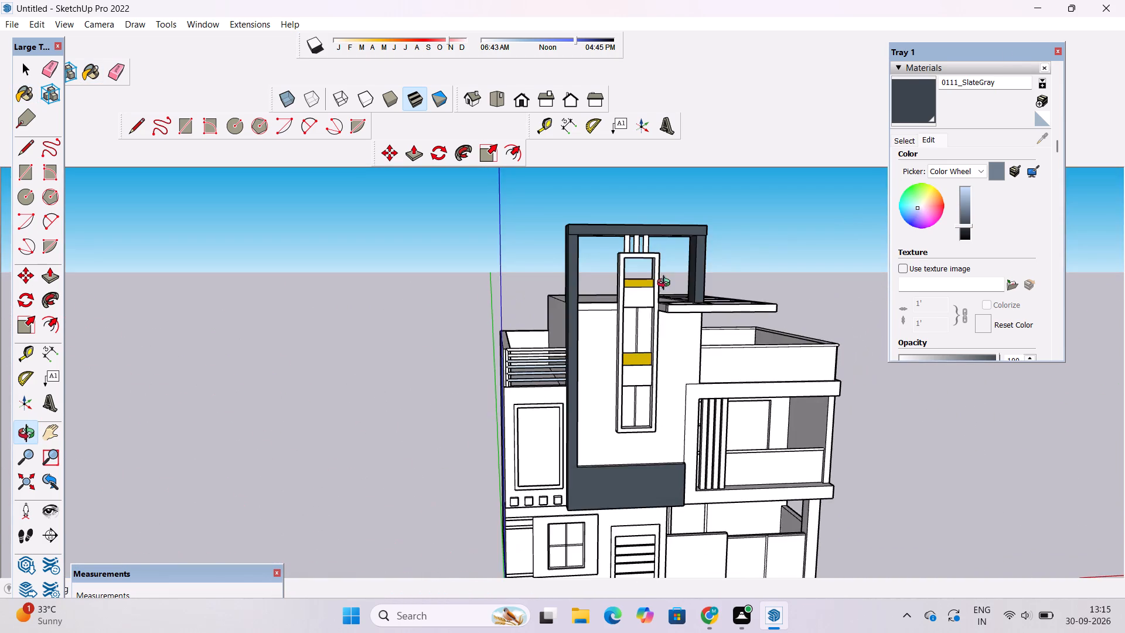
{"action": "left_click_drag", "start_coordinate": [662, 285], "coordinate": [644, 187]}
{"action": "left_click_drag", "start_coordinate": [650, 215], "coordinate": [641, 270], "text": "shift"}
{"action": "scroll", "coordinate": [644, 290], "scroll_direction": "up", "scroll_amount": 4}
{"action": "left_click_drag", "start_coordinate": [644, 288], "coordinate": [615, 188]}
{"action": "scroll", "coordinate": [626, 261], "scroll_direction": "up", "scroll_amount": 4}
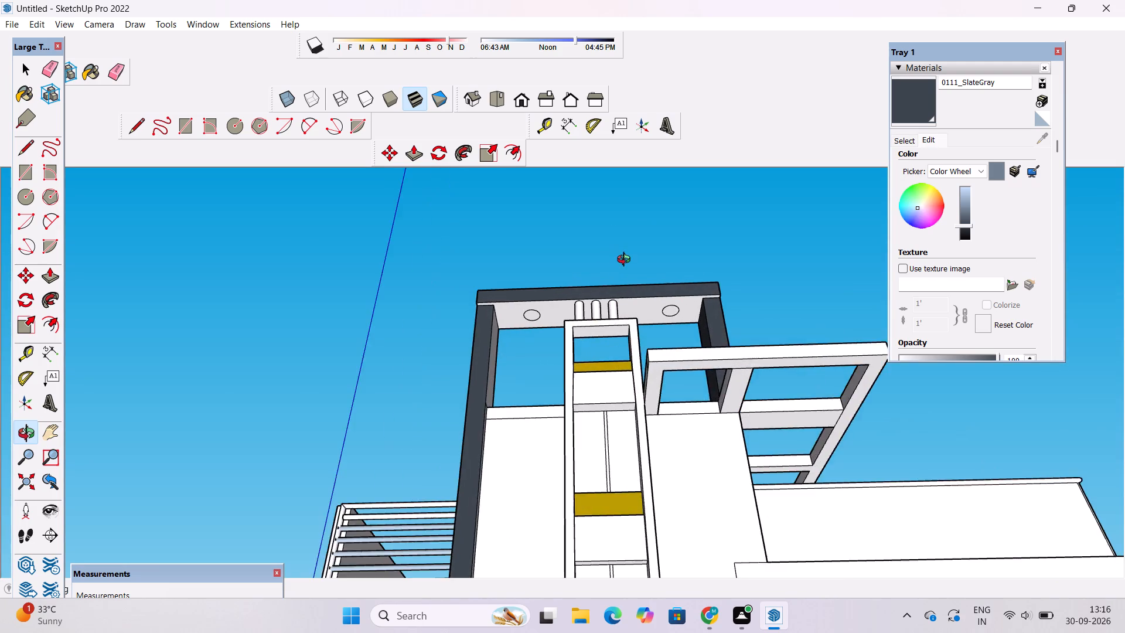
{"action": "scroll", "coordinate": [626, 261], "scroll_direction": "up", "scroll_amount": 4}
{"action": "left_click", "coordinate": [921, 105]}
{"action": "scroll", "coordinate": [479, 380], "scroll_direction": "up", "scroll_amount": 5}
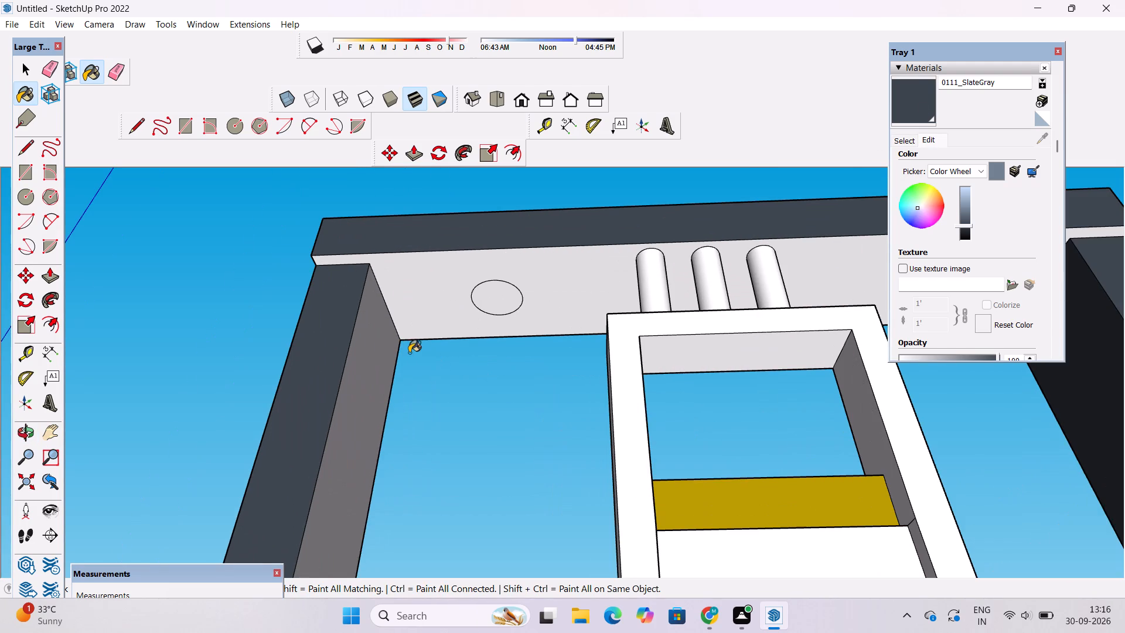
{"action": "left_click", "coordinate": [373, 350]}
{"action": "left_click", "coordinate": [430, 280]}
{"action": "scroll", "coordinate": [430, 275], "scroll_direction": "down", "scroll_amount": 6}
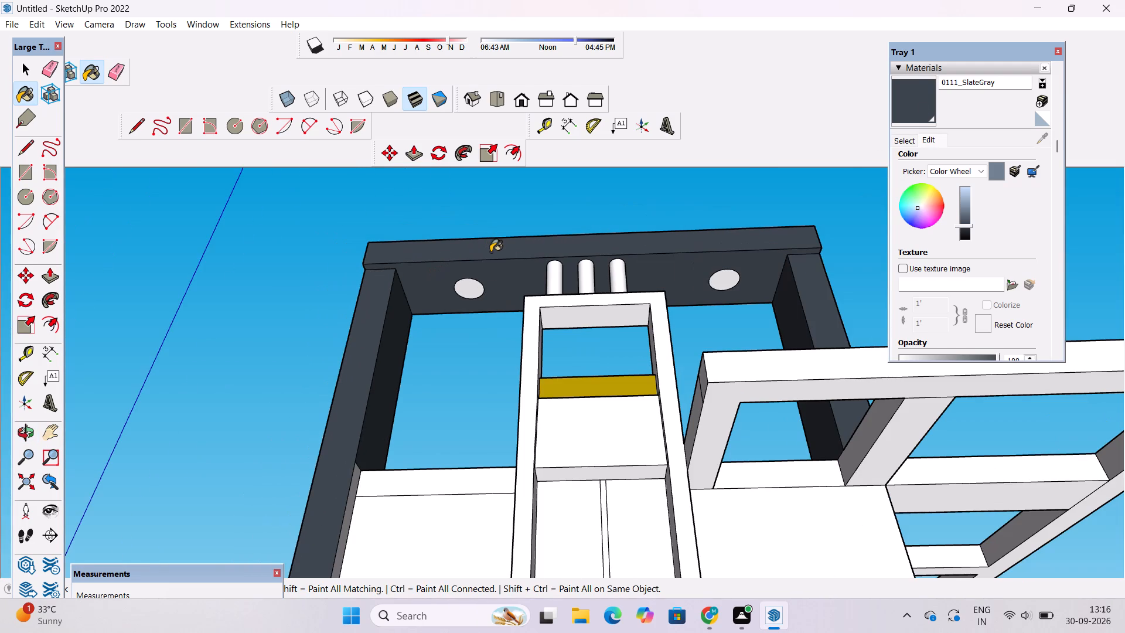
Review the slate-painted tower frame around the window strip from the front.
{"action": "key", "text": "o"}
{"action": "left_click_drag", "start_coordinate": [529, 254], "coordinate": [571, 398]}
{"action": "left_click_drag", "start_coordinate": [570, 389], "coordinate": [555, 297], "text": "shift"}
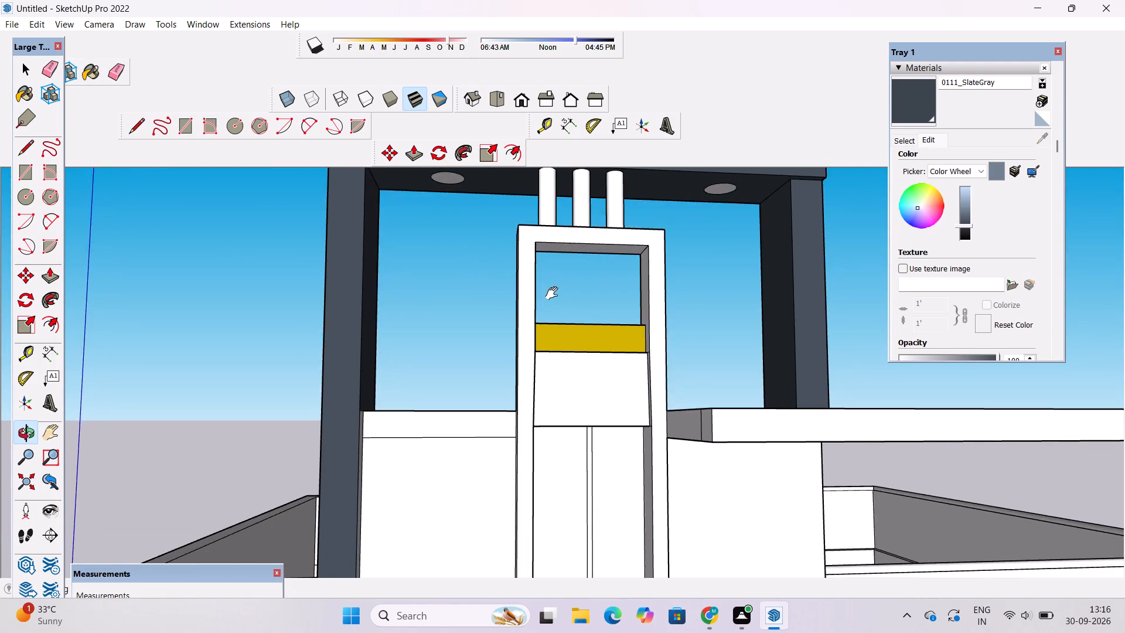
{"action": "scroll", "coordinate": [554, 294], "scroll_direction": "down", "scroll_amount": 5}
{"action": "left_click_drag", "start_coordinate": [553, 300], "coordinate": [552, 387]}
{"action": "scroll", "coordinate": [550, 386], "scroll_direction": "up", "scroll_amount": 5}
{"action": "left_click_drag", "start_coordinate": [550, 385], "coordinate": [541, 329], "text": "shift"}
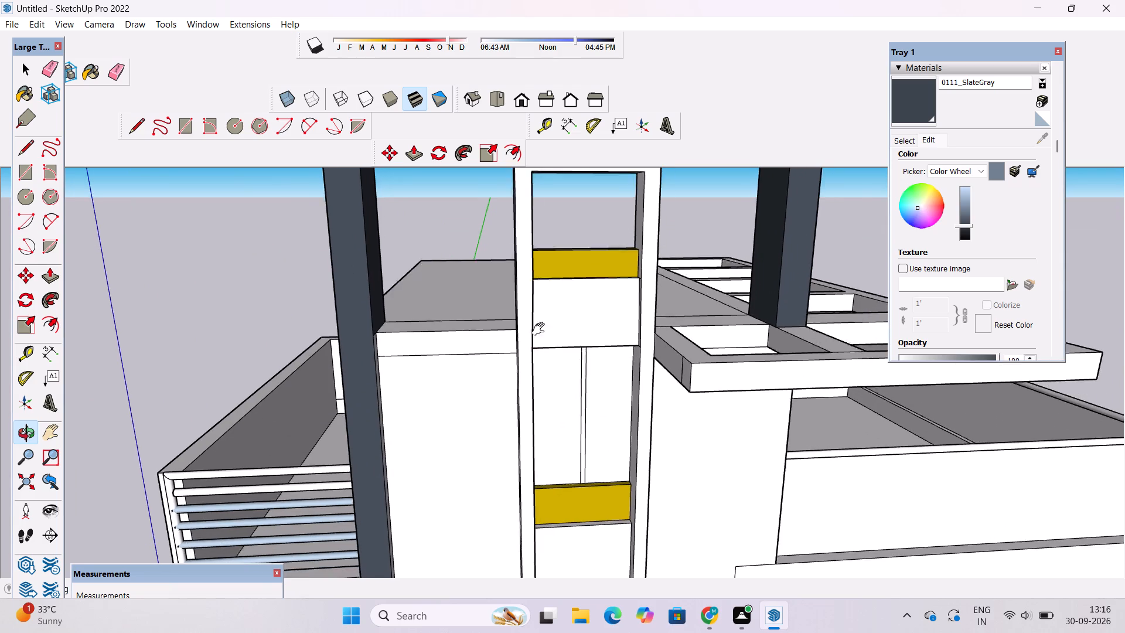
{"action": "left_click_drag", "start_coordinate": [541, 329], "coordinate": [538, 312], "text": "shift"}
{"action": "scroll", "coordinate": [537, 306], "scroll_direction": "down", "scroll_amount": 3}
{"action": "left_click_drag", "start_coordinate": [558, 369], "coordinate": [554, 346]}
{"action": "left_click_drag", "start_coordinate": [553, 347], "coordinate": [500, 346], "text": "shift"}
{"action": "scroll", "coordinate": [500, 346], "scroll_direction": "down", "scroll_amount": 3}
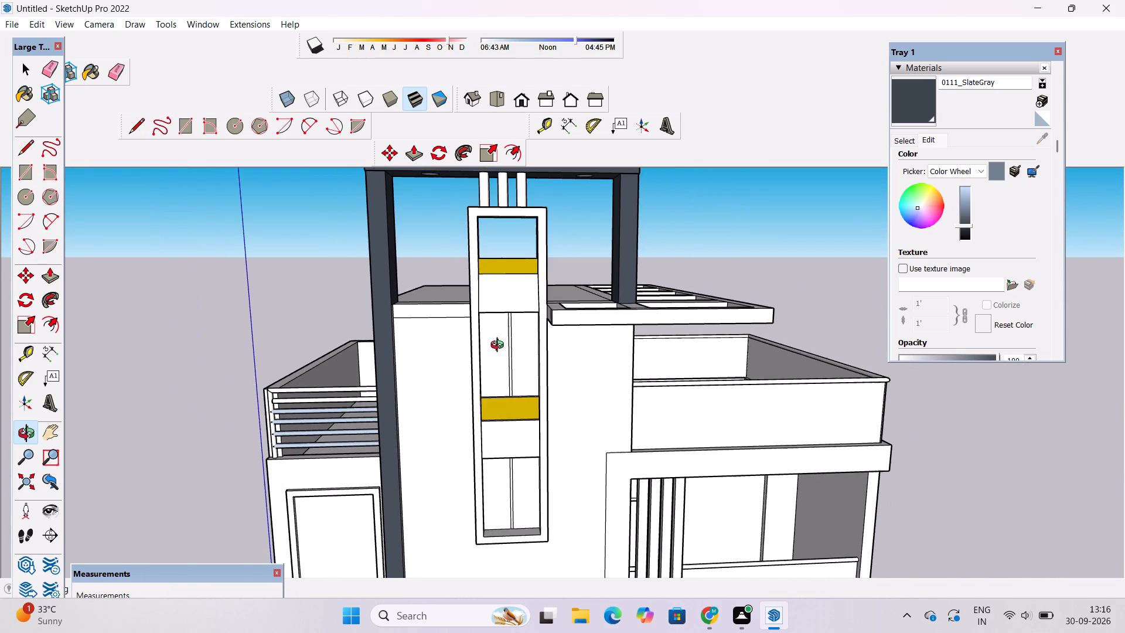
{"action": "left_click_drag", "start_coordinate": [507, 342], "coordinate": [515, 382], "text": "shift"}
Paint the window strip's upper mullion and the panel below the top gold band, including its bottom and top edges, with 0111_SlateGray.
{"action": "left_click", "coordinate": [909, 100]}
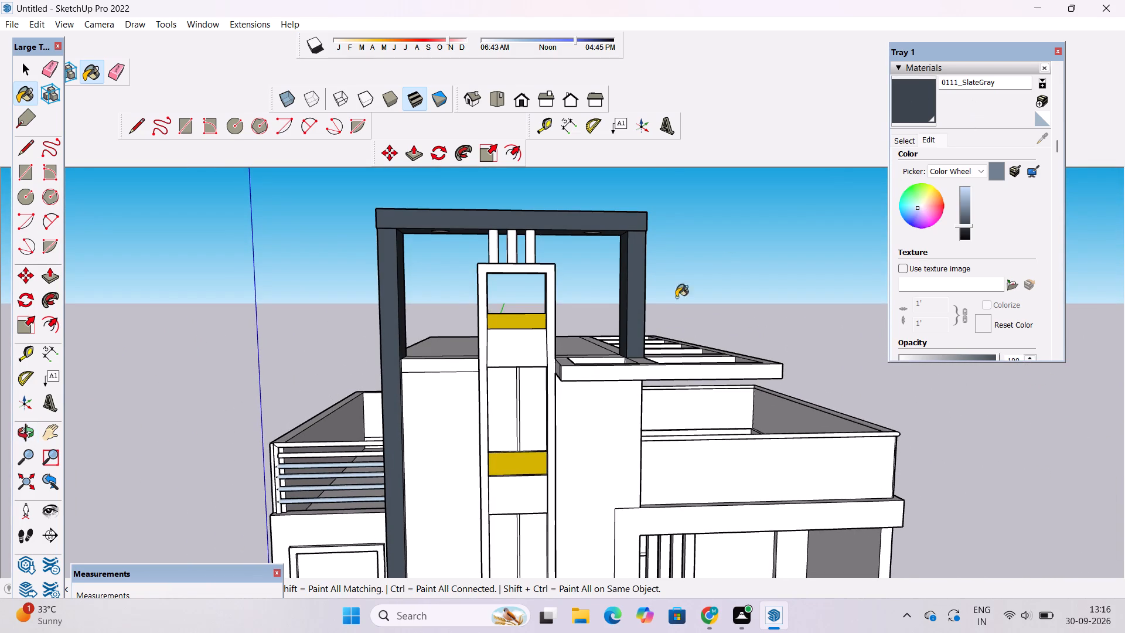
{"action": "scroll", "coordinate": [531, 391], "scroll_direction": "up", "scroll_amount": 15}
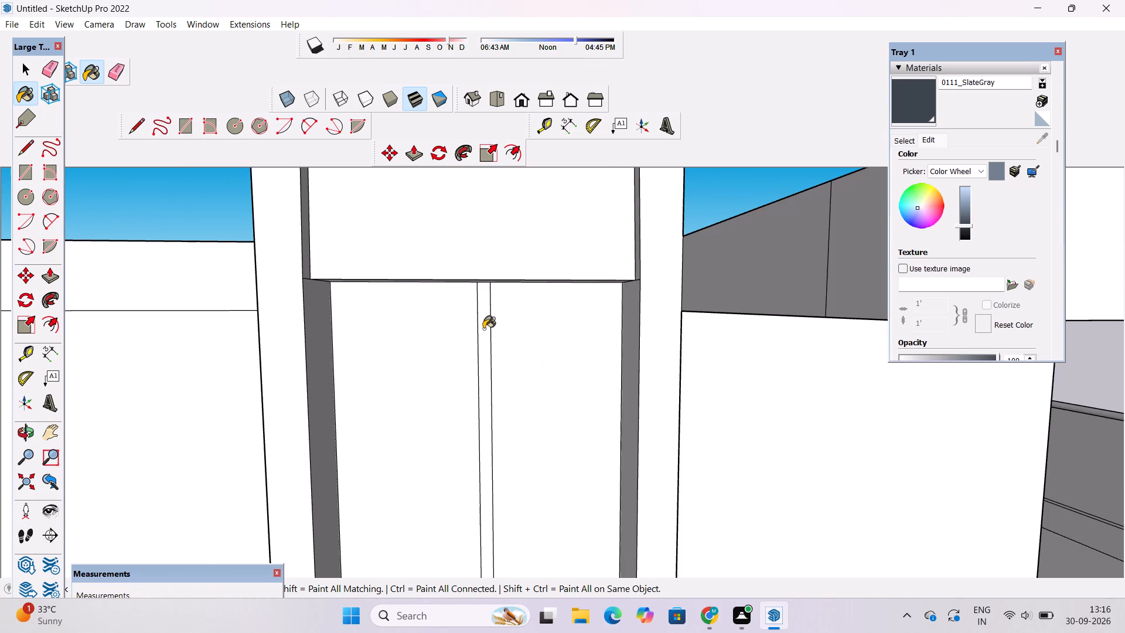
{"action": "left_click", "coordinate": [483, 329]}
{"action": "left_click", "coordinate": [537, 232]}
{"action": "scroll", "coordinate": [544, 298], "scroll_direction": "up", "scroll_amount": 6}
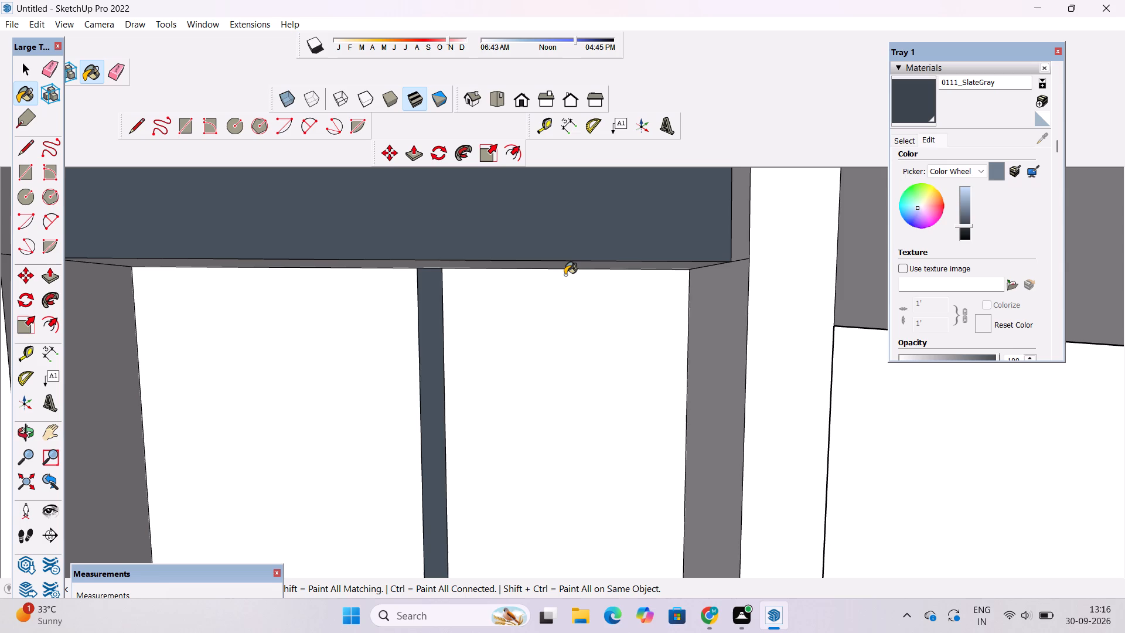
{"action": "left_click", "coordinate": [574, 264]}
{"action": "scroll", "coordinate": [535, 309], "scroll_direction": "down", "scroll_amount": 16}
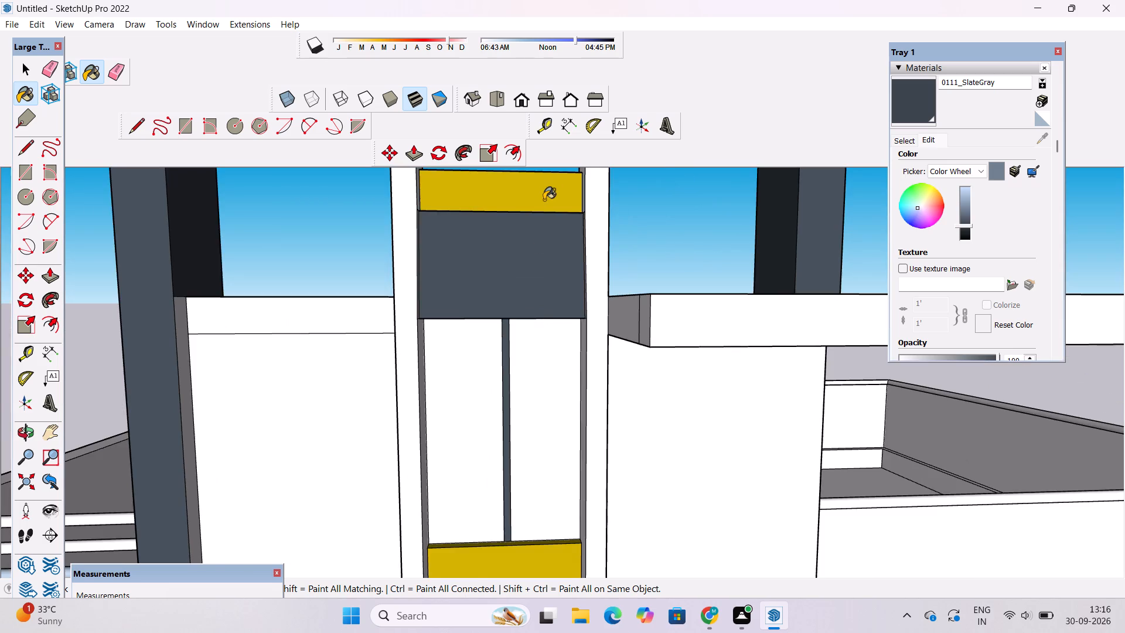
{"action": "scroll", "coordinate": [544, 196], "scroll_direction": "up", "scroll_amount": 20}
{"action": "scroll", "coordinate": [544, 196], "scroll_direction": "up", "scroll_amount": 5}
{"action": "left_click", "coordinate": [579, 352]}
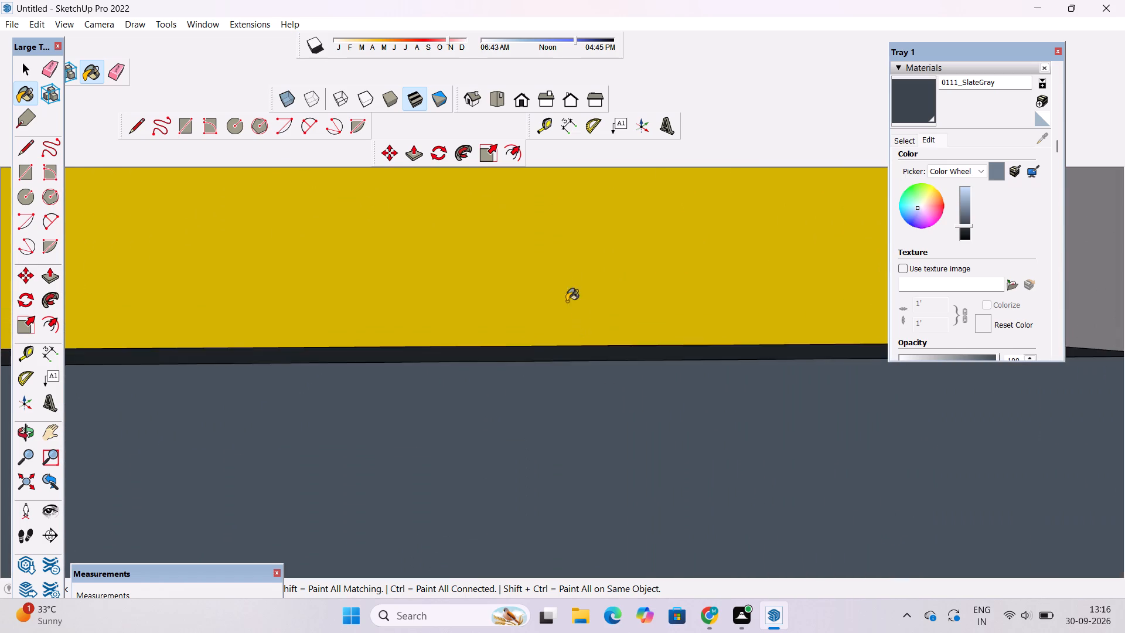
{"action": "scroll", "coordinate": [556, 263], "scroll_direction": "down", "scroll_amount": 20}
{"action": "scroll", "coordinate": [556, 263], "scroll_direction": "down", "scroll_amount": 19}
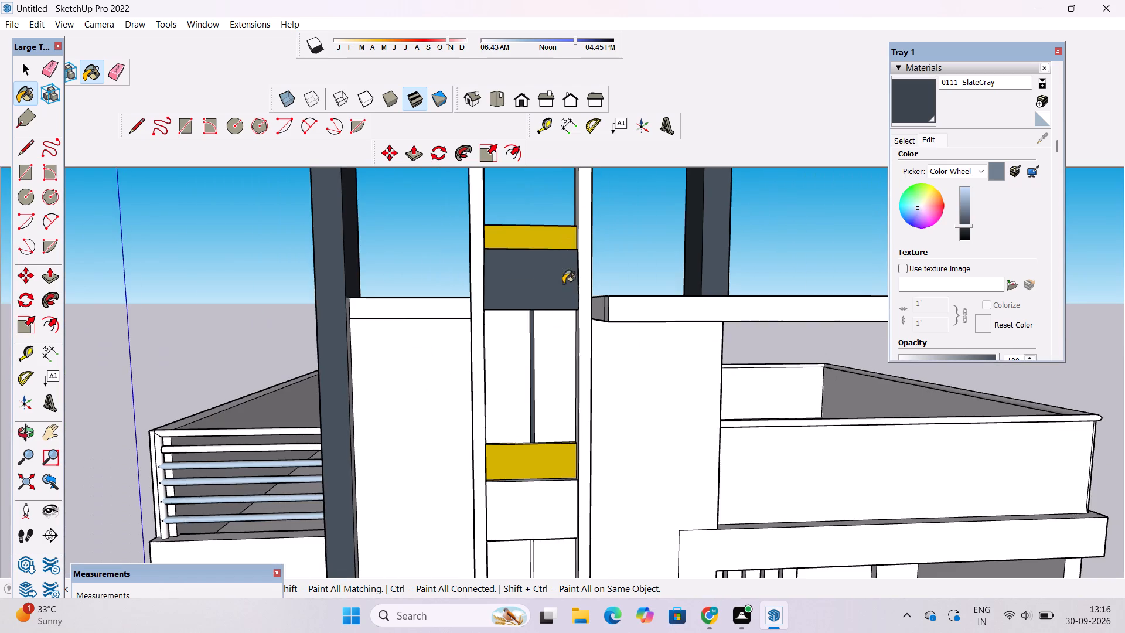
Paint the window strip's panel below the lower gold band, its top and bottom edges, and the lower mullion with 0111_SlateGray.
{"action": "scroll", "coordinate": [546, 296], "scroll_direction": "down", "scroll_amount": 2}
{"action": "scroll", "coordinate": [541, 356], "scroll_direction": "down", "scroll_amount": 4}
{"action": "scroll", "coordinate": [517, 424], "scroll_direction": "up", "scroll_amount": 7}
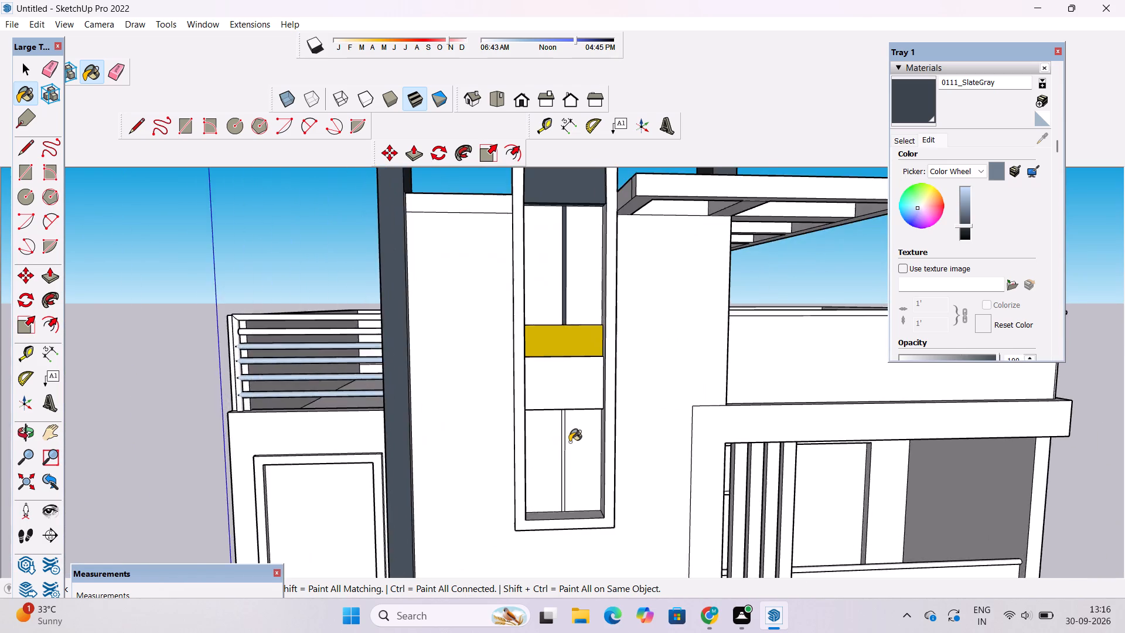
{"action": "scroll", "coordinate": [570, 442], "scroll_direction": "up", "scroll_amount": 6}
{"action": "scroll", "coordinate": [545, 358], "scroll_direction": "up", "scroll_amount": 5}
{"action": "left_click", "coordinate": [567, 322]}
{"action": "scroll", "coordinate": [598, 177], "scroll_direction": "up", "scroll_amount": 7}
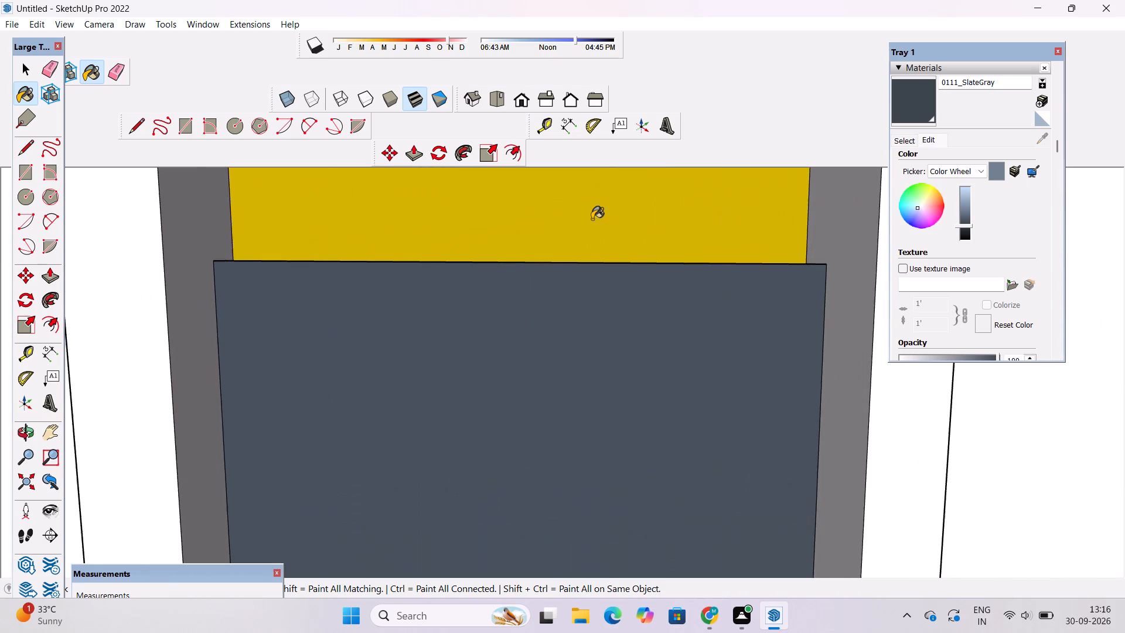
{"action": "scroll", "coordinate": [592, 219], "scroll_direction": "up", "scroll_amount": 18}
{"action": "left_click", "coordinate": [642, 395]}
{"action": "scroll", "coordinate": [595, 288], "scroll_direction": "down", "scroll_amount": 2}
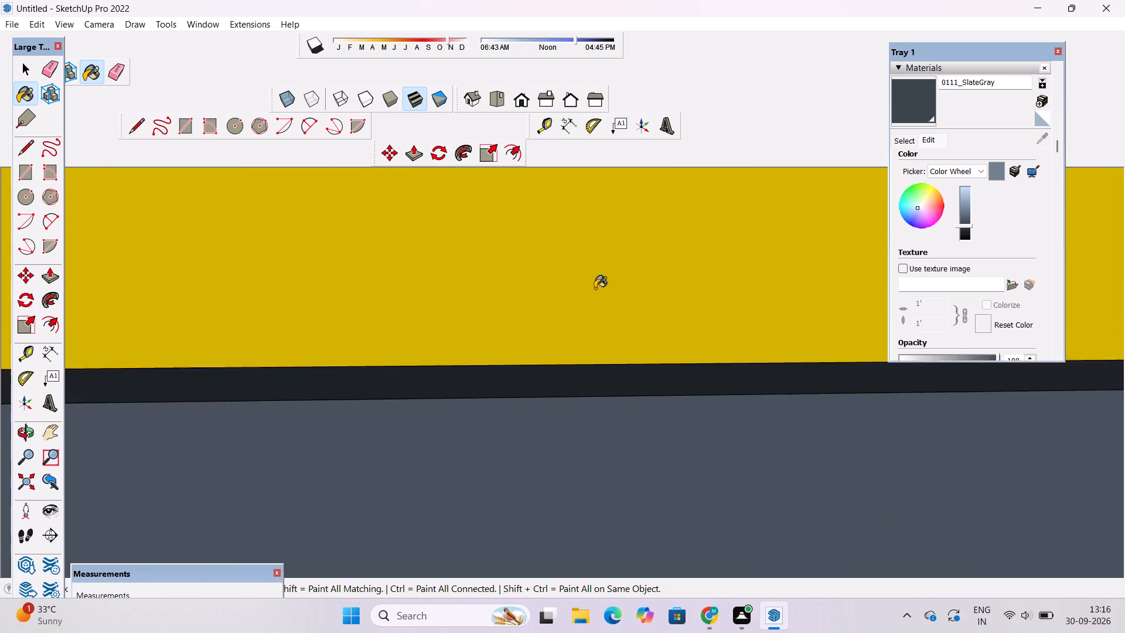
{"action": "scroll", "coordinate": [595, 288], "scroll_direction": "down", "scroll_amount": 20}
{"action": "scroll", "coordinate": [595, 288], "scroll_direction": "down", "scroll_amount": 9}
{"action": "scroll", "coordinate": [579, 409], "scroll_direction": "up", "scroll_amount": 9}
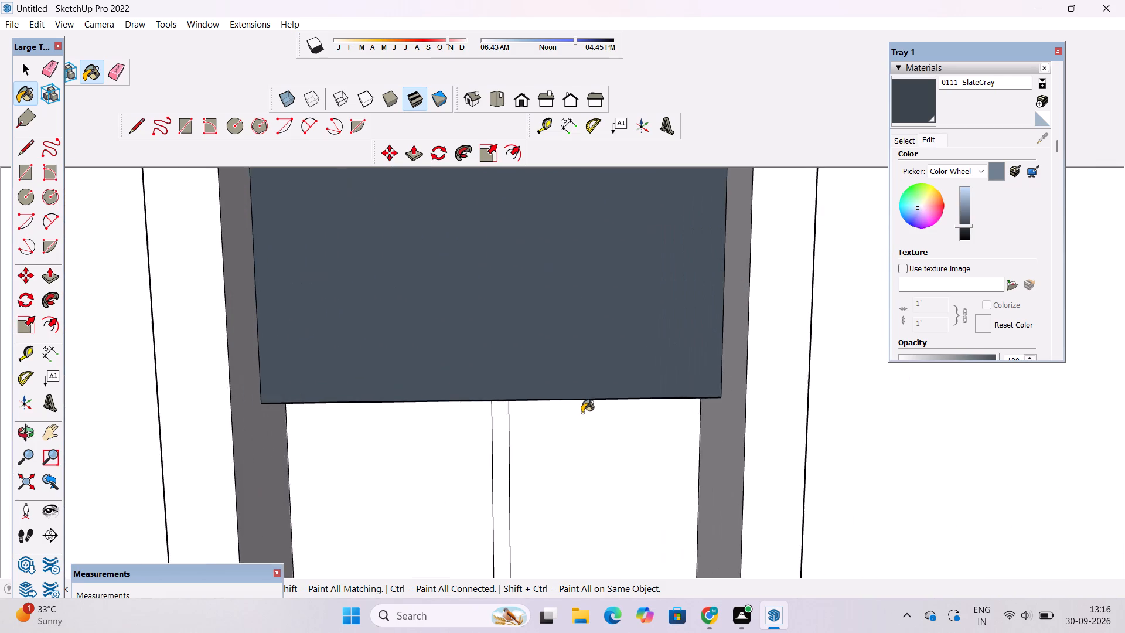
{"action": "scroll", "coordinate": [582, 413], "scroll_direction": "up", "scroll_amount": 17}
{"action": "scroll", "coordinate": [583, 336], "scroll_direction": "up", "scroll_amount": 1}
{"action": "left_click", "coordinate": [618, 262]}
{"action": "scroll", "coordinate": [612, 264], "scroll_direction": "down", "scroll_amount": 3}
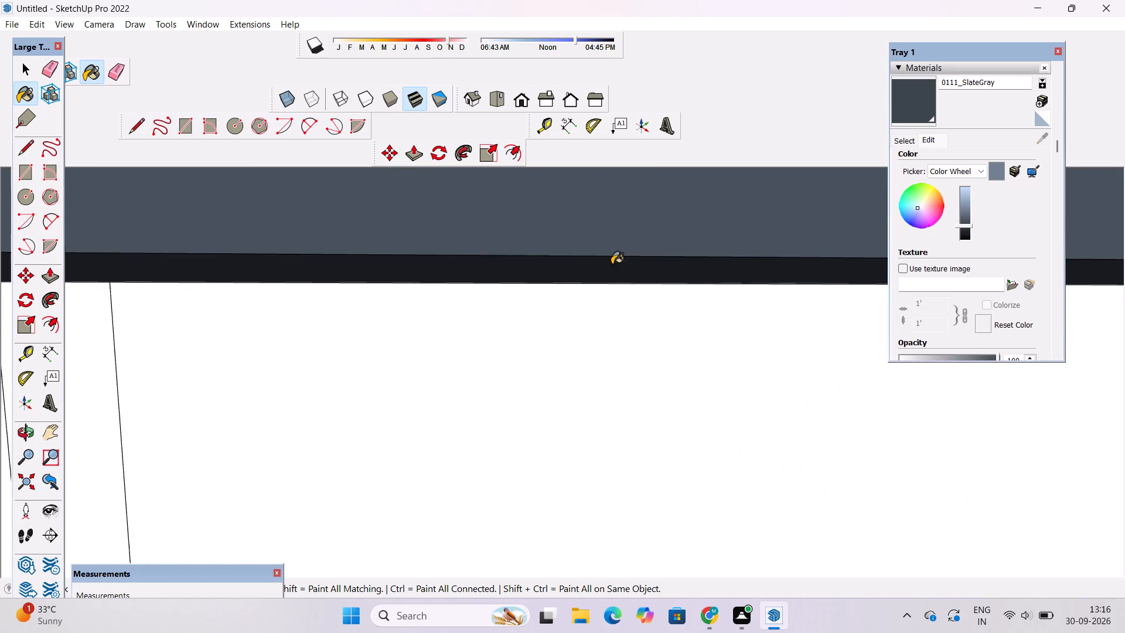
{"action": "scroll", "coordinate": [612, 264], "scroll_direction": "down", "scroll_amount": 8}
{"action": "left_click", "coordinate": [243, 345]}
Paint the ground-floor front wall around the window and the slatted opening with 0111_SlateGray.
{"action": "scroll", "coordinate": [445, 293], "scroll_direction": "down", "scroll_amount": 9}
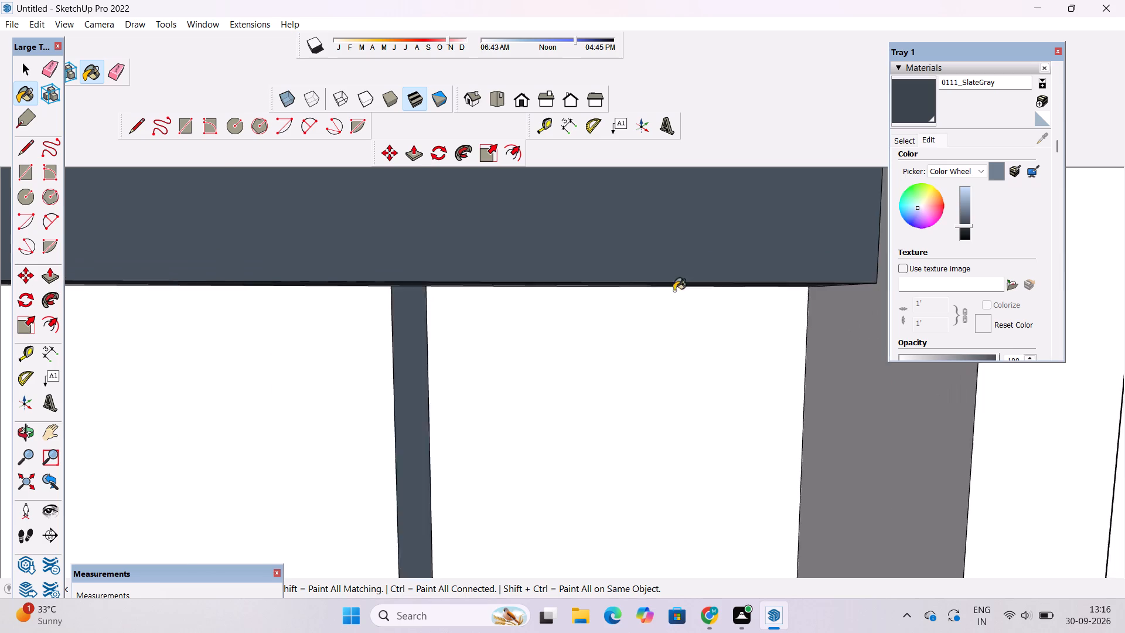
{"action": "scroll", "coordinate": [674, 291], "scroll_direction": "down", "scroll_amount": 11}
{"action": "scroll", "coordinate": [623, 309], "scroll_direction": "down", "scroll_amount": 14}
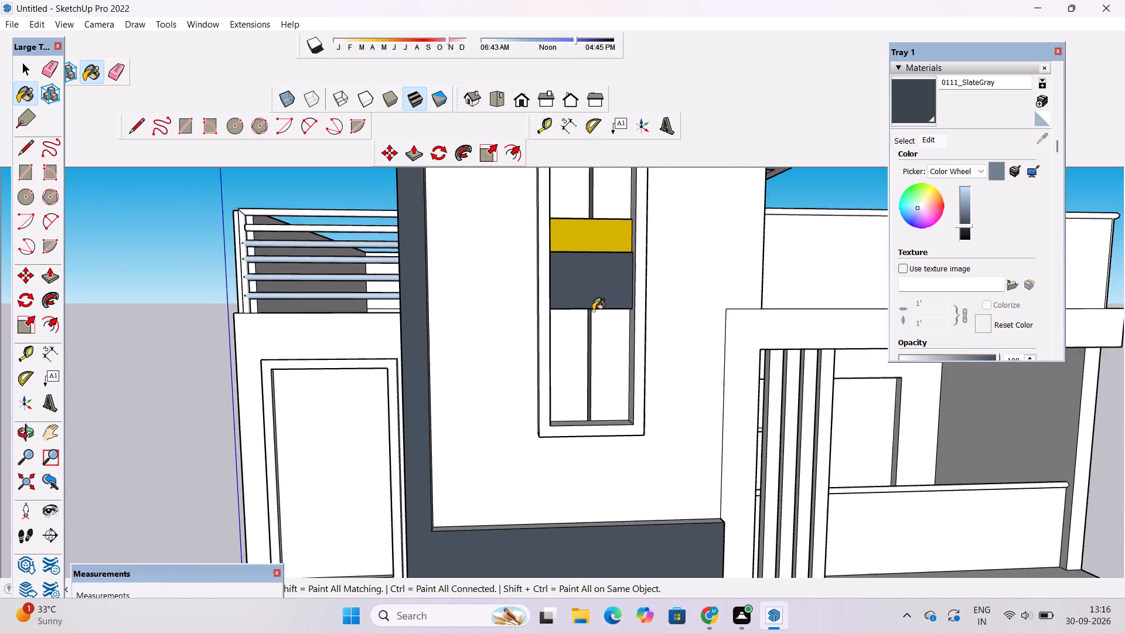
{"action": "scroll", "coordinate": [593, 311], "scroll_direction": "down", "scroll_amount": 13}
{"action": "scroll", "coordinate": [613, 456], "scroll_direction": "up", "scroll_amount": 4}
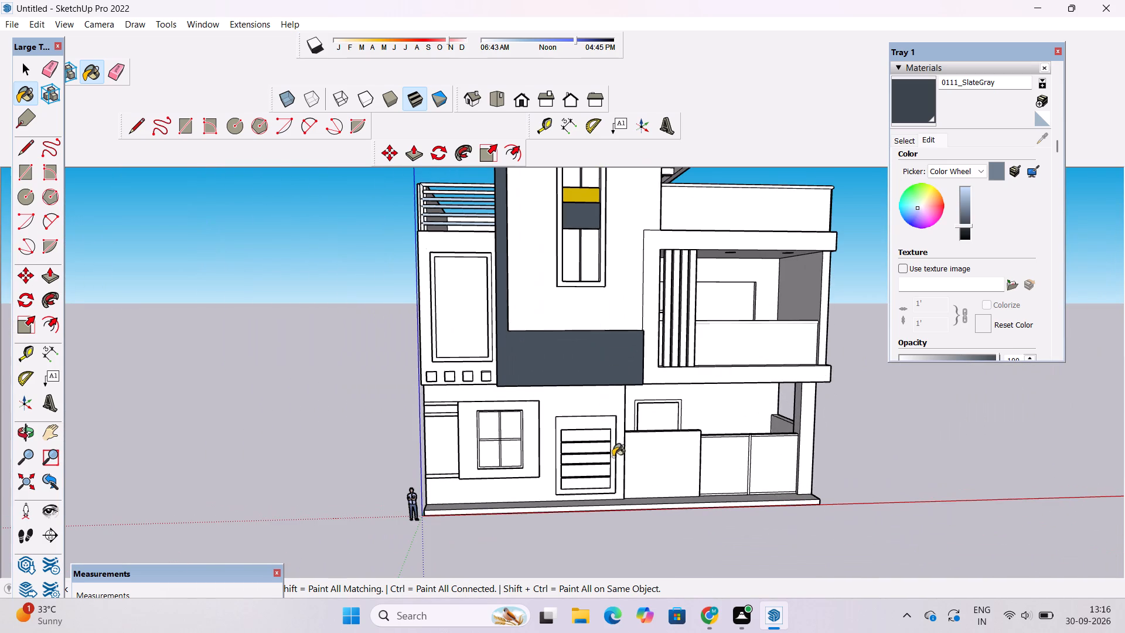
{"action": "left_click", "coordinate": [593, 406]}
{"action": "scroll", "coordinate": [489, 454], "scroll_direction": "down", "scroll_amount": 6}
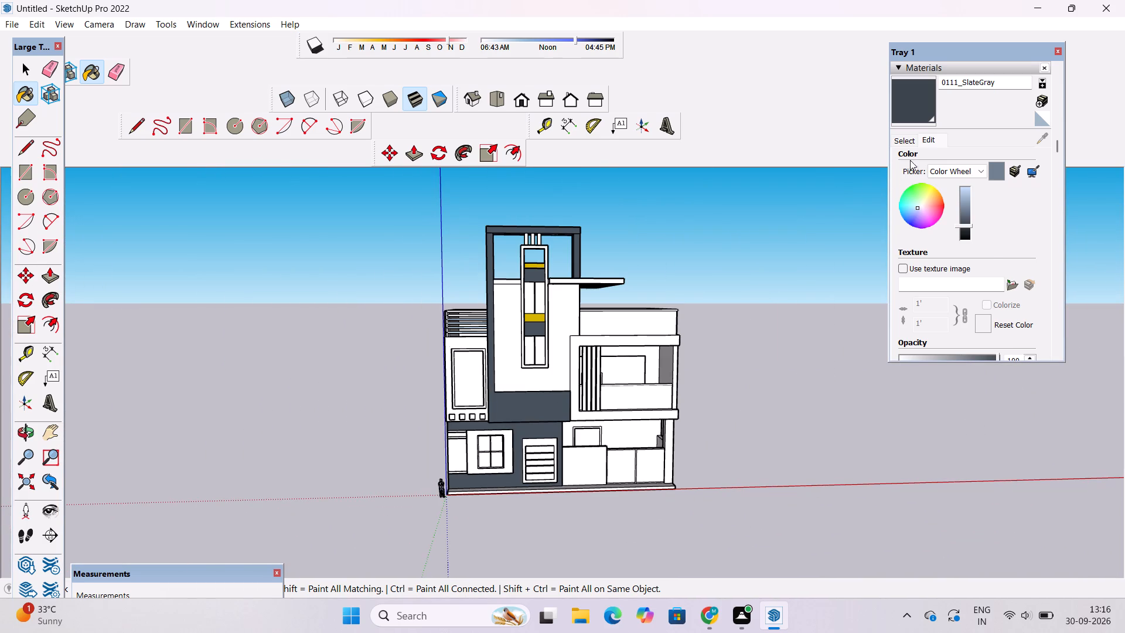
Darken the 0111_SlateGray material by lowering its colour brightness slightly, checking the shade on the facade.
{"action": "left_click", "coordinate": [963, 230]}
{"action": "scroll", "coordinate": [964, 227], "scroll_direction": "up", "scroll_amount": 3}
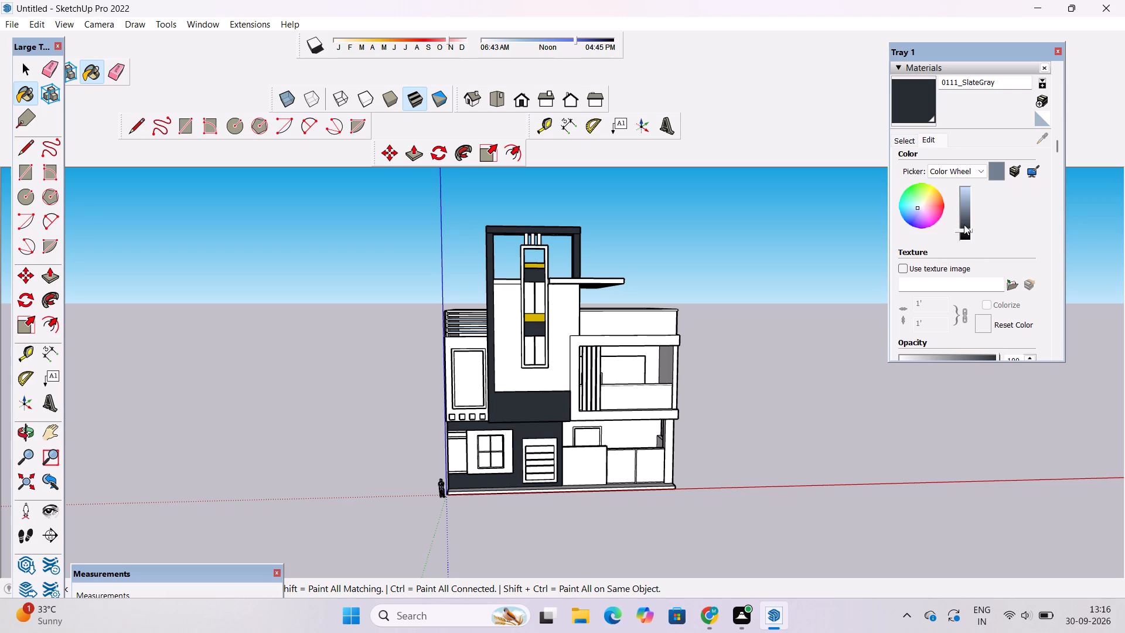
{"action": "left_click", "coordinate": [964, 224]}
{"action": "scroll", "coordinate": [535, 389], "scroll_direction": "up", "scroll_amount": 9}
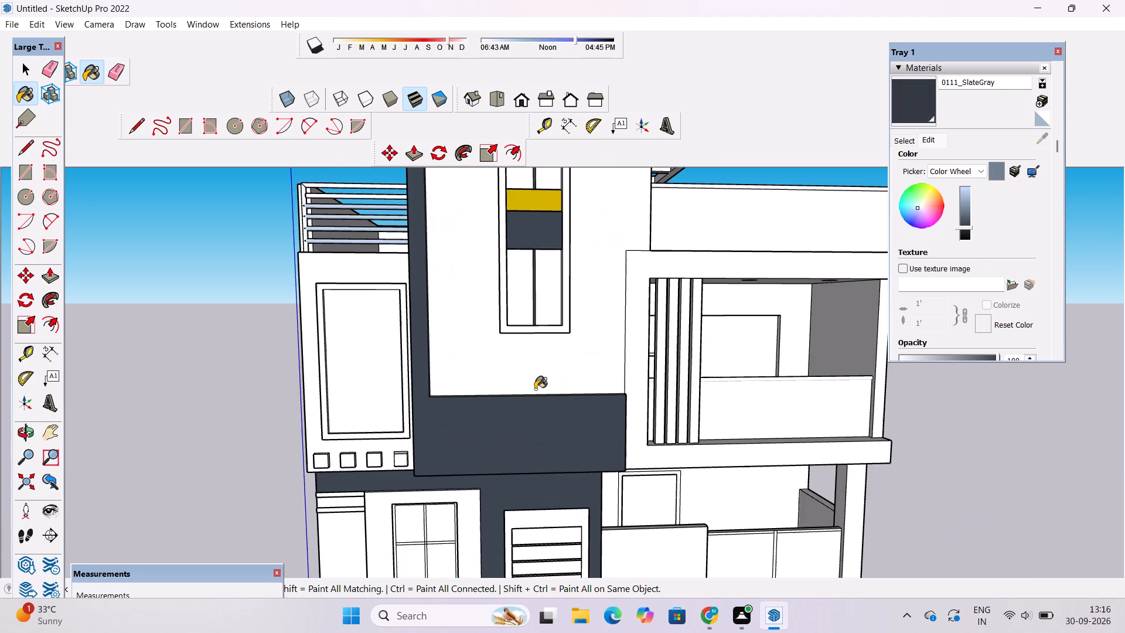
{"action": "scroll", "coordinate": [525, 391], "scroll_direction": "down", "scroll_amount": 14}
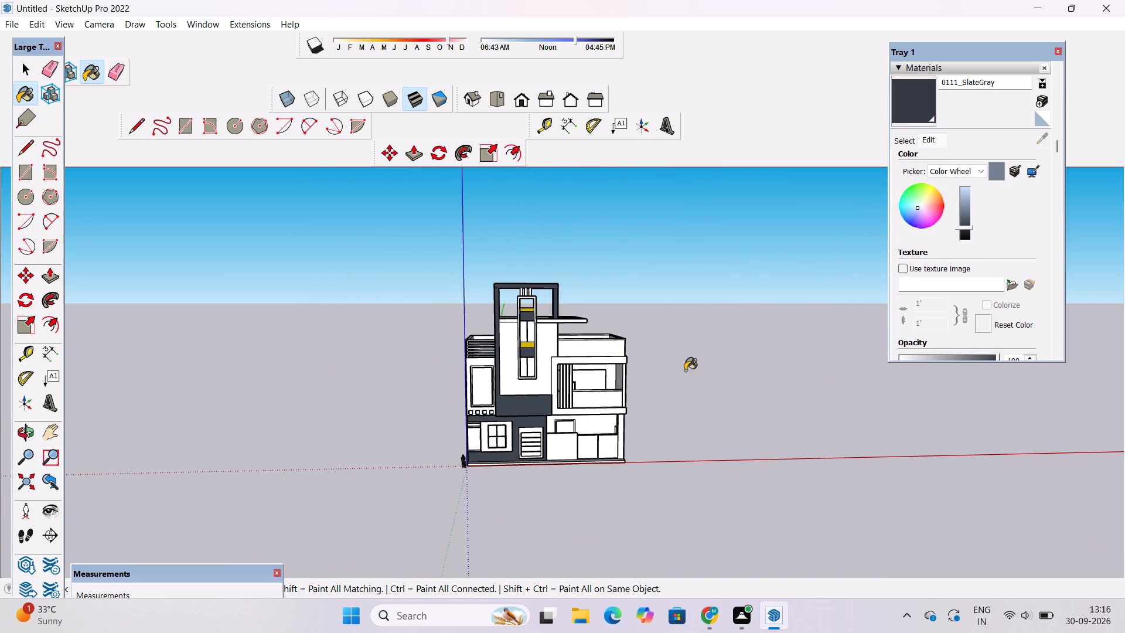
Paint the front faces of the four vertical fins beside the first-floor balcony with 0111_SlateGray.
{"action": "scroll", "coordinate": [567, 369], "scroll_direction": "up", "scroll_amount": 20}
{"action": "scroll", "coordinate": [567, 369], "scroll_direction": "up", "scroll_amount": 4}
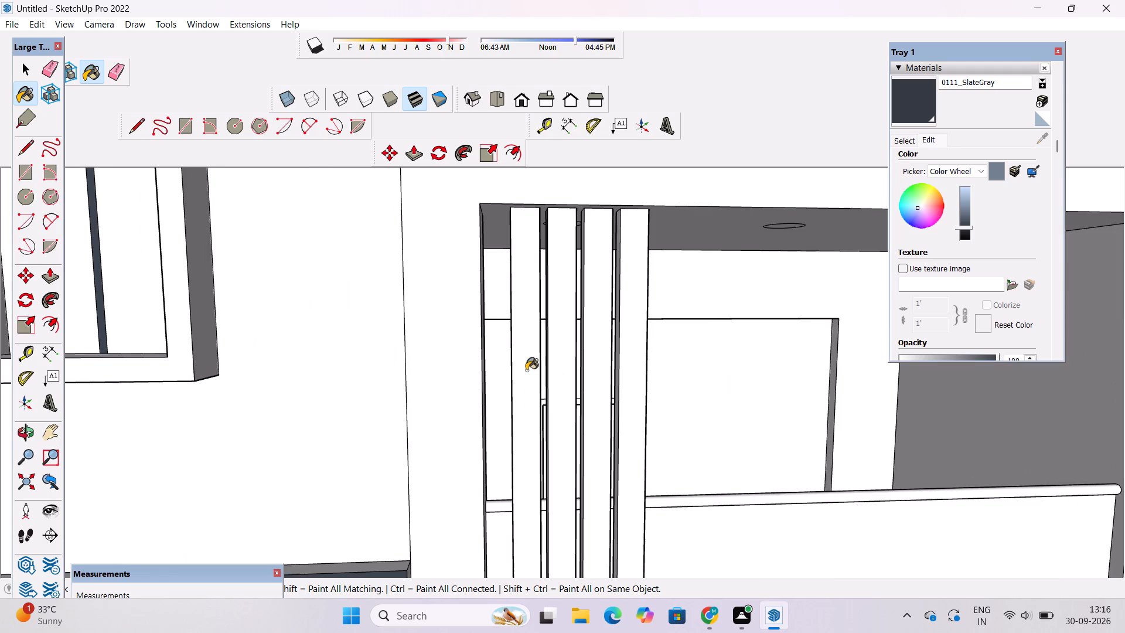
{"action": "left_click", "coordinate": [522, 367]}
{"action": "left_click", "coordinate": [568, 339]}
{"action": "left_click", "coordinate": [606, 326]}
{"action": "left_click", "coordinate": [642, 322]}
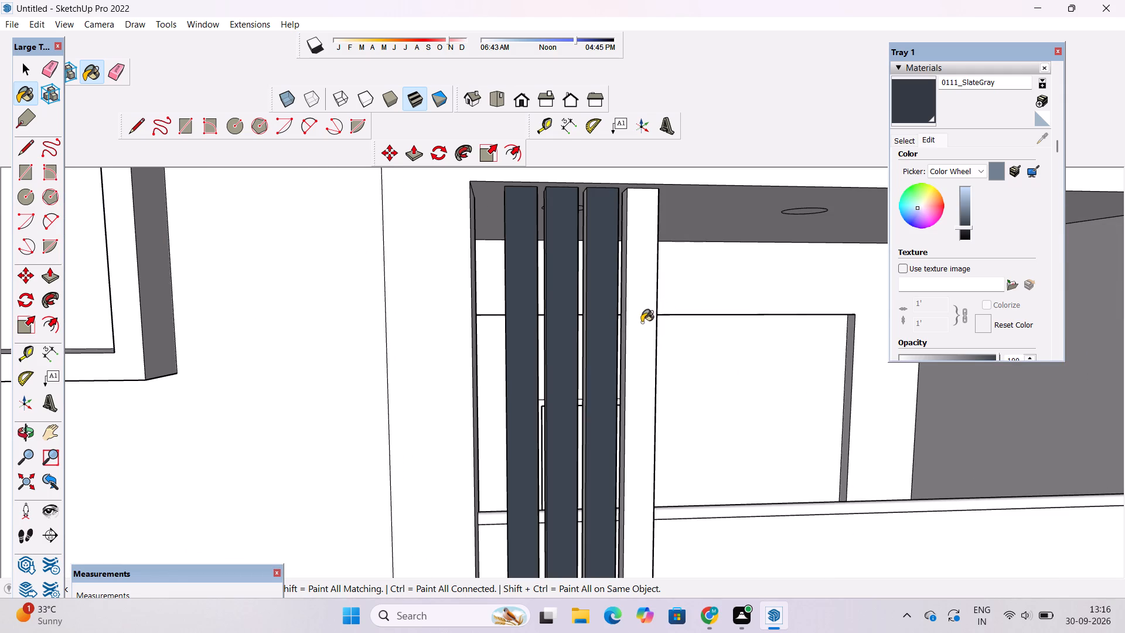
Paint the side faces visible in the gaps between the balcony fins from the front with 0111_SlateGray.
{"action": "scroll", "coordinate": [615, 302], "scroll_direction": "up", "scroll_amount": 10}
{"action": "left_click", "coordinate": [637, 281]}
{"action": "scroll", "coordinate": [373, 310], "scroll_direction": "up", "scroll_amount": 5}
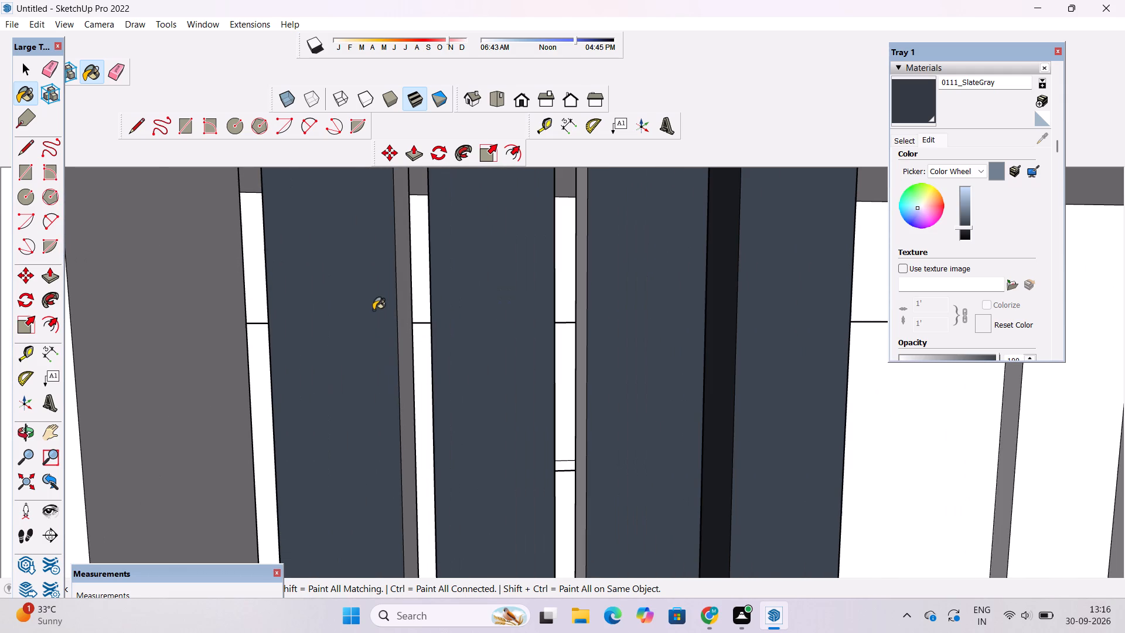
{"action": "left_click", "coordinate": [406, 288]}
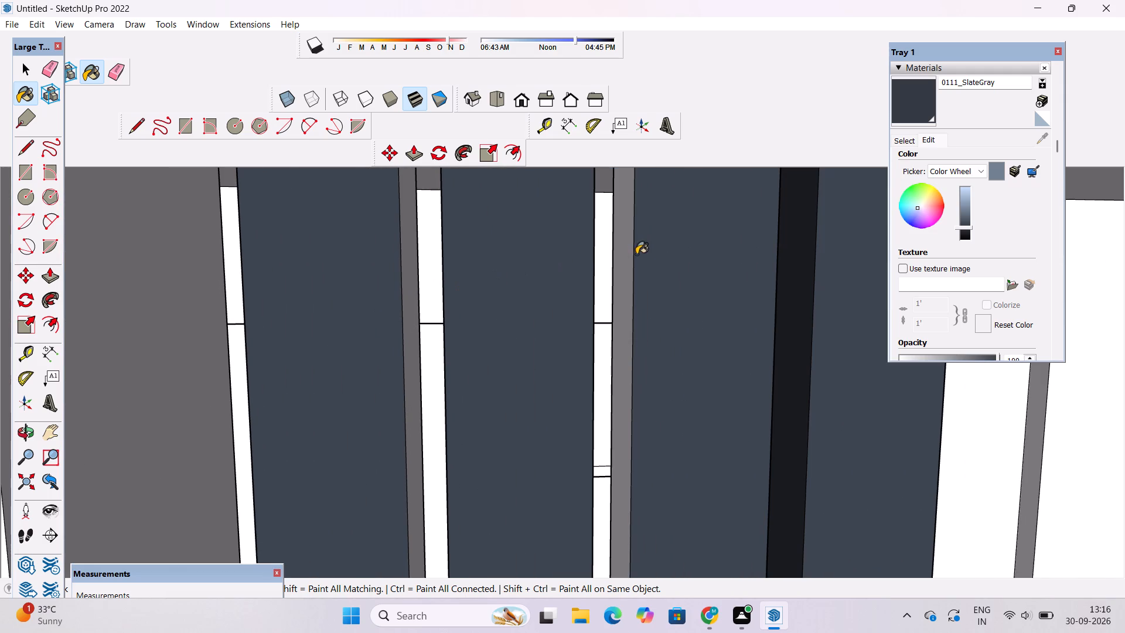
{"action": "left_click", "coordinate": [627, 258]}
Paint the remaining balcony-side faces of the vertical fins with 0111_SlateGray.
{"action": "scroll", "coordinate": [380, 297], "scroll_direction": "up", "scroll_amount": 11}
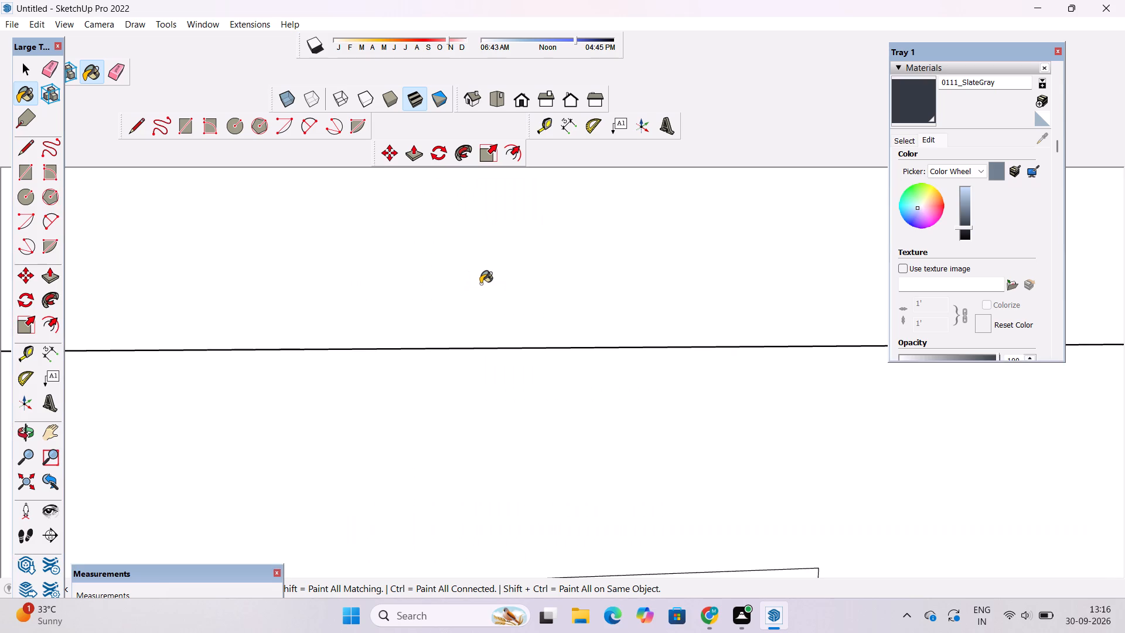
{"action": "scroll", "coordinate": [471, 287], "scroll_direction": "down", "scroll_amount": 11}
{"action": "key", "text": "o"}
{"action": "left_click_drag", "start_coordinate": [459, 300], "coordinate": [524, 306]}
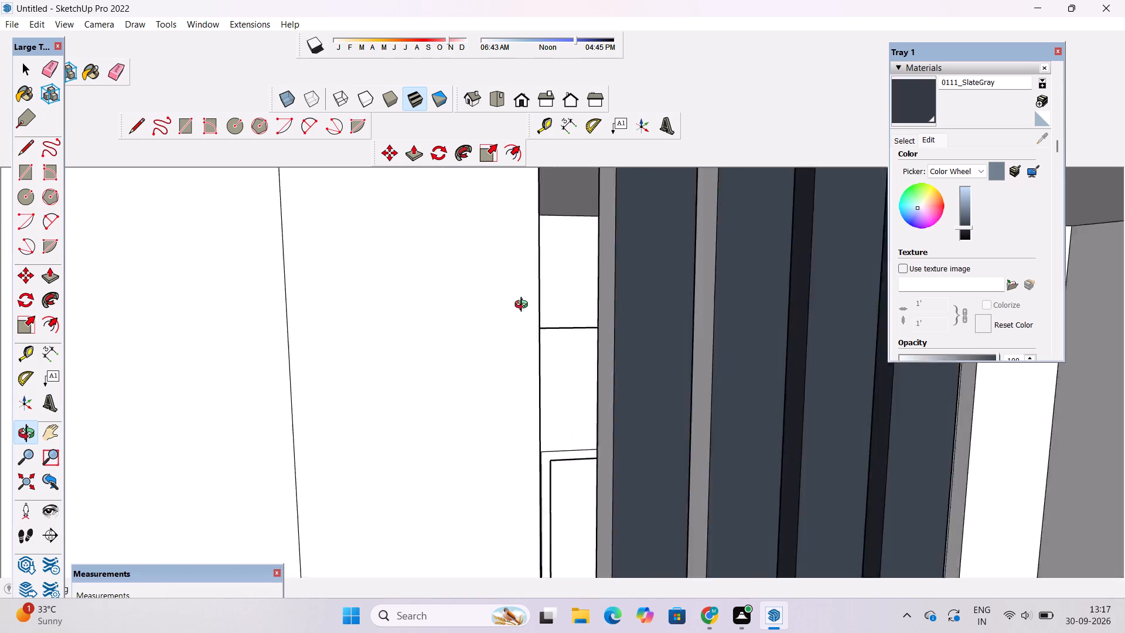
{"action": "left_click_drag", "start_coordinate": [524, 306], "coordinate": [551, 305]}
{"action": "left_click_drag", "start_coordinate": [554, 308], "coordinate": [378, 275]}
{"action": "scroll", "coordinate": [380, 245], "scroll_direction": "down", "scroll_amount": 13}
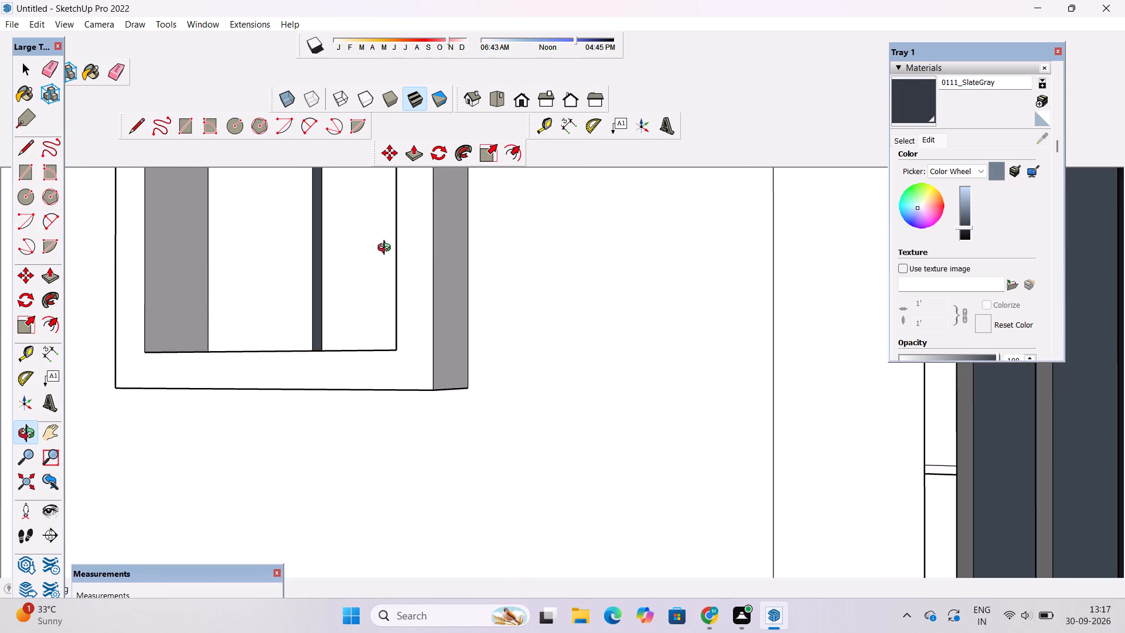
{"action": "left_click_drag", "start_coordinate": [453, 270], "coordinate": [226, 255], "text": "shift"}
{"action": "scroll", "coordinate": [226, 237], "scroll_direction": "down", "scroll_amount": 5}
{"action": "left_click_drag", "start_coordinate": [833, 283], "coordinate": [775, 304]}
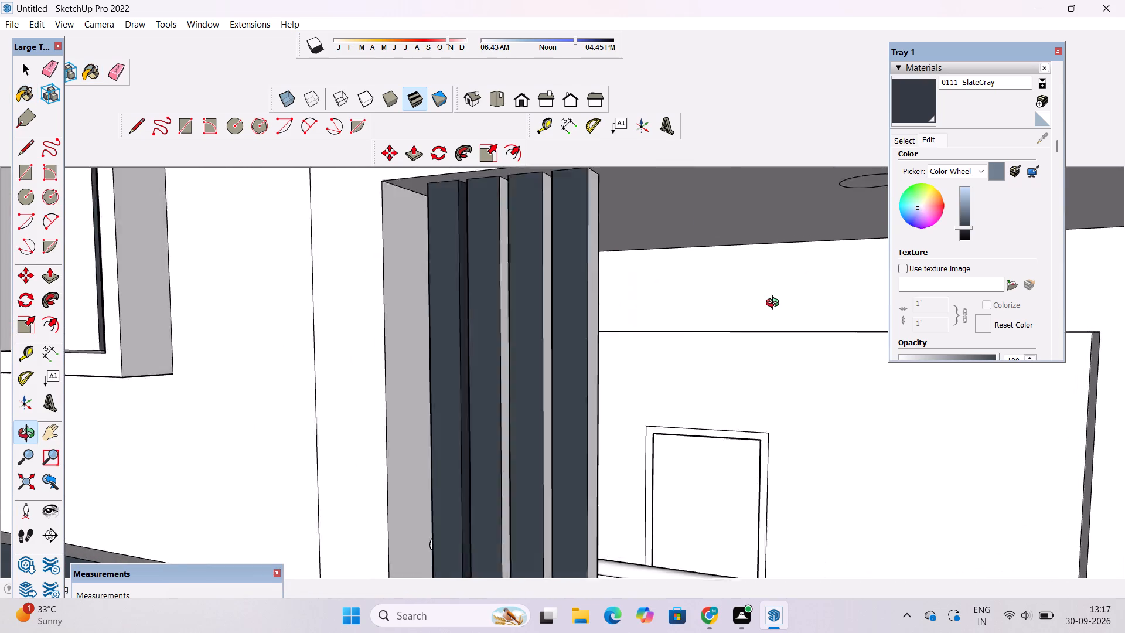
{"action": "left_click_drag", "start_coordinate": [775, 304], "coordinate": [765, 307]}
{"action": "left_click_drag", "start_coordinate": [539, 333], "coordinate": [558, 295], "text": "shift"}
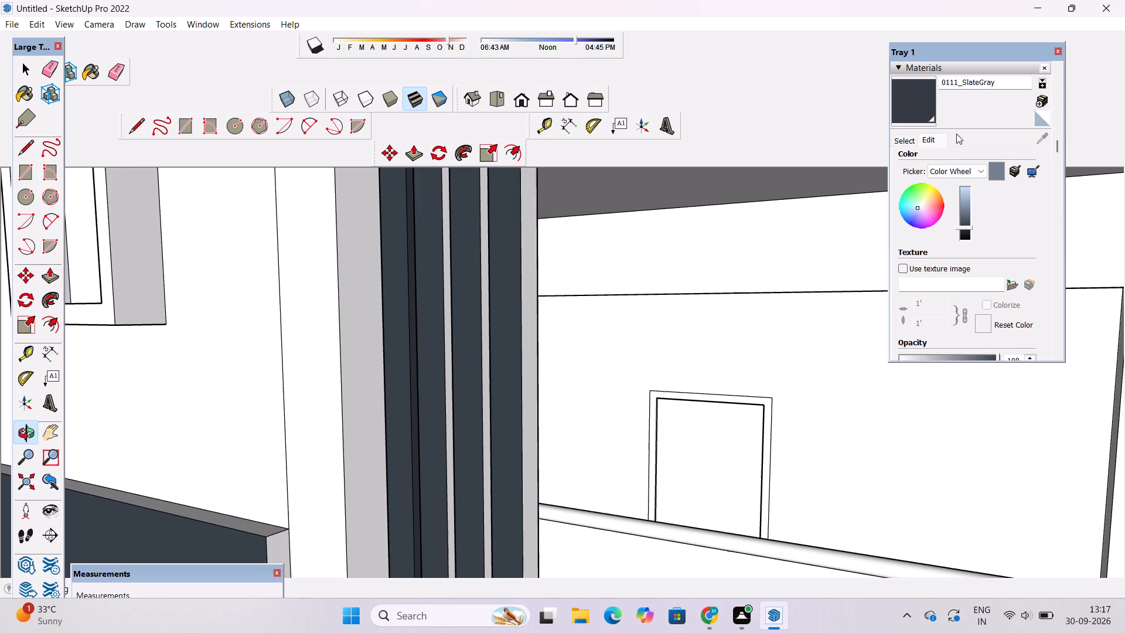
{"action": "left_click", "coordinate": [911, 97]}
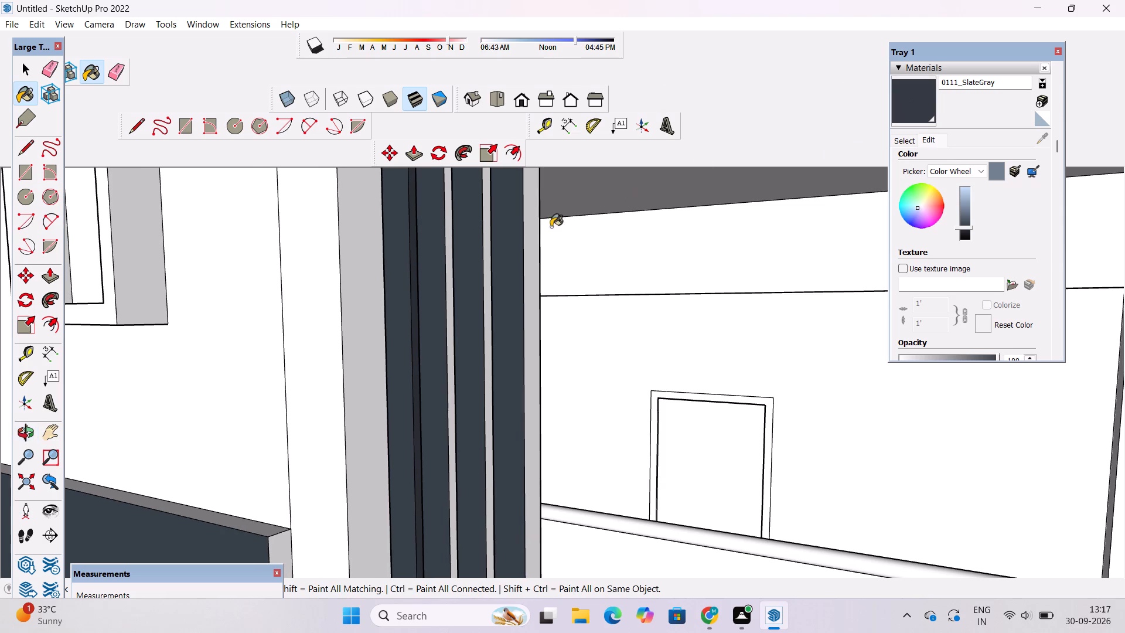
{"action": "scroll", "coordinate": [536, 230], "scroll_direction": "up", "scroll_amount": 5}
{"action": "left_click", "coordinate": [530, 229]}
{"action": "scroll", "coordinate": [444, 227], "scroll_direction": "up", "scroll_amount": 5}
{"action": "left_click", "coordinate": [459, 220]}
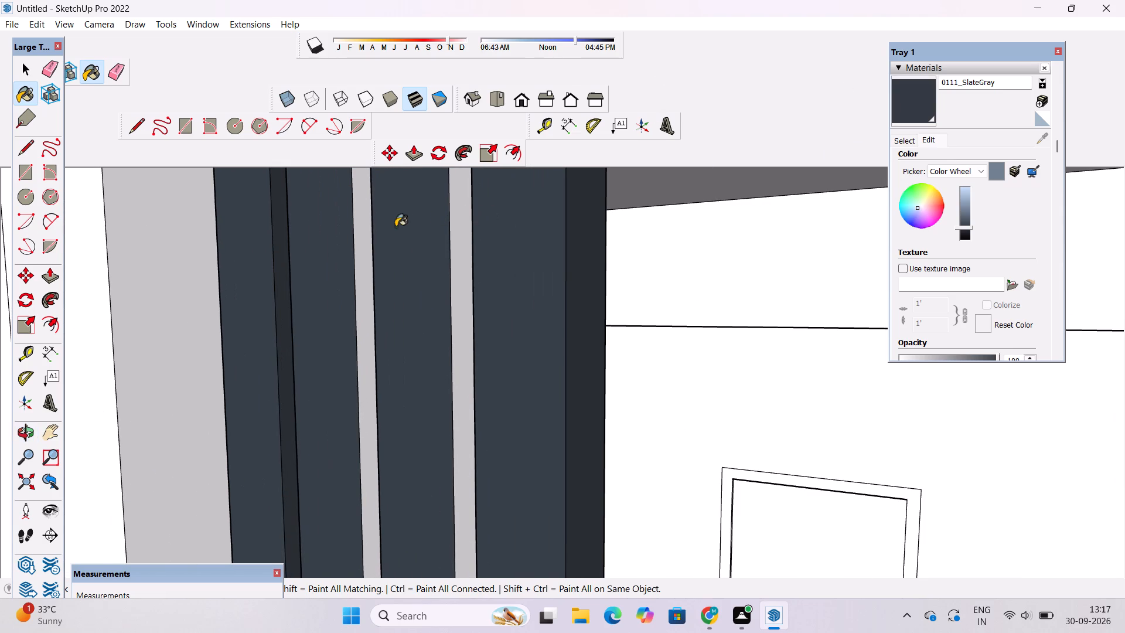
{"action": "left_click", "coordinate": [356, 220]}
Paint the rear faces of the four vertical fins with 0111_SlateGray from inside the balcony.
{"action": "key", "text": "o"}
{"action": "left_click_drag", "start_coordinate": [605, 320], "coordinate": [554, 324]}
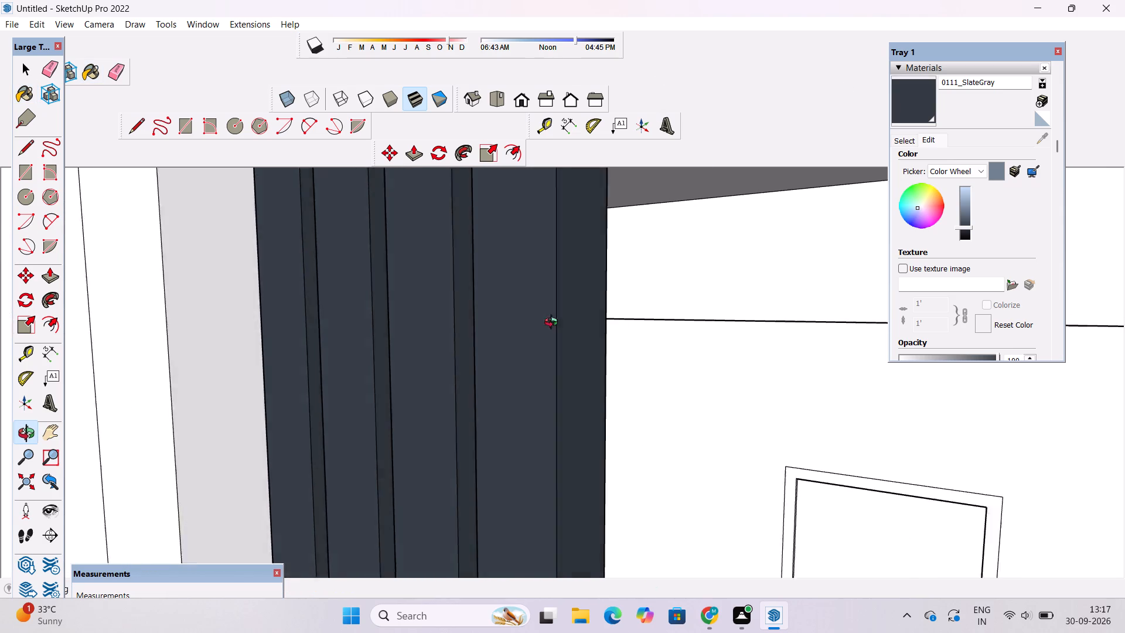
{"action": "left_click_drag", "start_coordinate": [554, 324], "coordinate": [320, 318]}
{"action": "scroll", "coordinate": [359, 318], "scroll_direction": "down", "scroll_amount": 3}
{"action": "left_click_drag", "start_coordinate": [466, 352], "coordinate": [335, 366]}
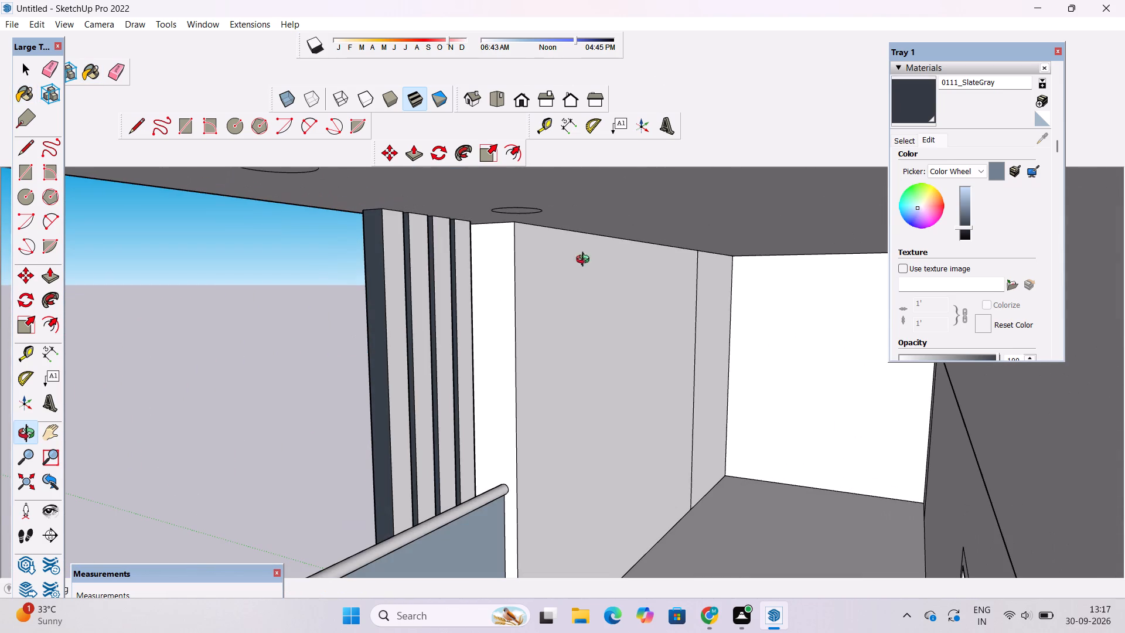
{"action": "left_click", "coordinate": [903, 99]}
{"action": "scroll", "coordinate": [398, 345], "scroll_direction": "up", "scroll_amount": 3}
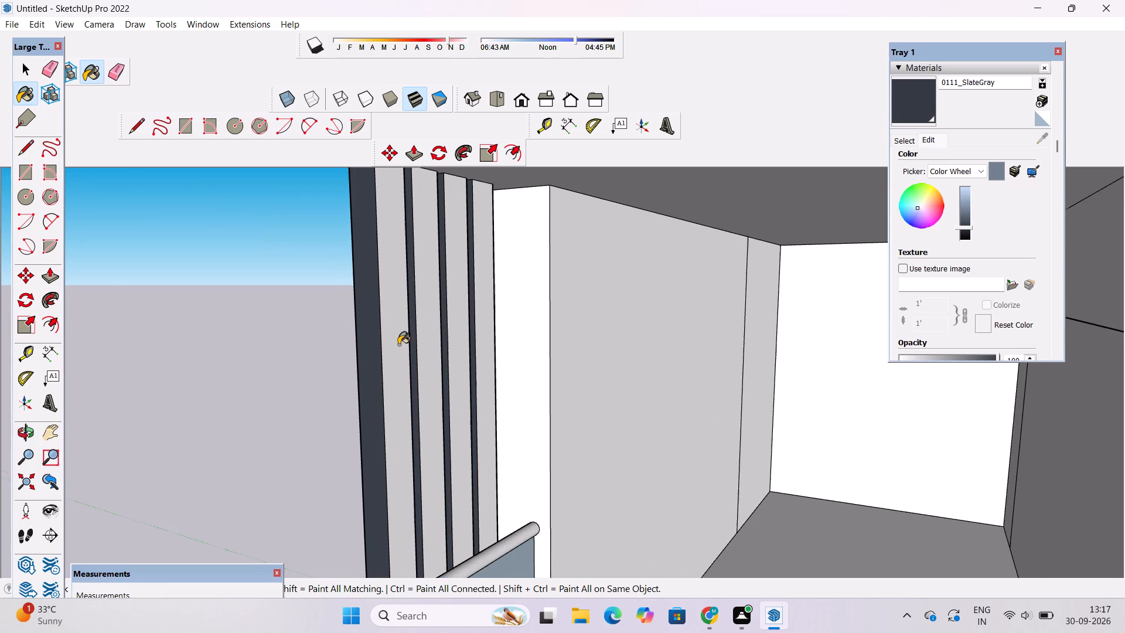
{"action": "scroll", "coordinate": [398, 345], "scroll_direction": "up", "scroll_amount": 1}
{"action": "left_click", "coordinate": [397, 336]}
{"action": "left_click", "coordinate": [434, 307]}
{"action": "left_click", "coordinate": [473, 293]}
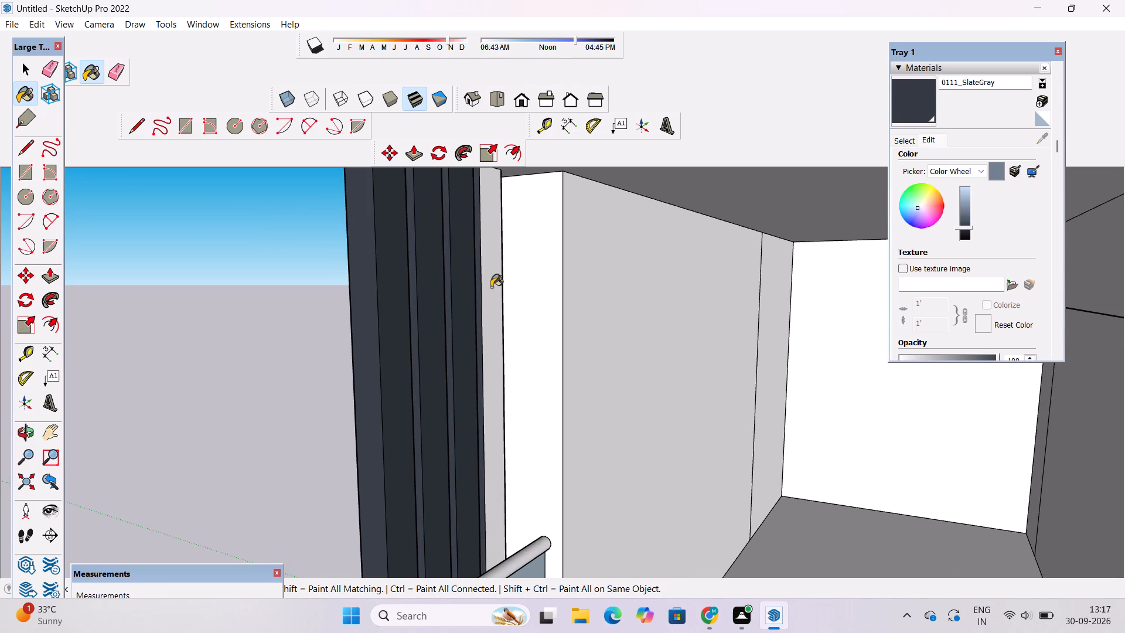
{"action": "left_click", "coordinate": [492, 287]}
Paint the two remaining unpainted side faces of the vertical fins, facing the tower, with 0111_SlateGray.
{"action": "key", "text": "o"}
{"action": "left_click_drag", "start_coordinate": [570, 316], "coordinate": [480, 330]}
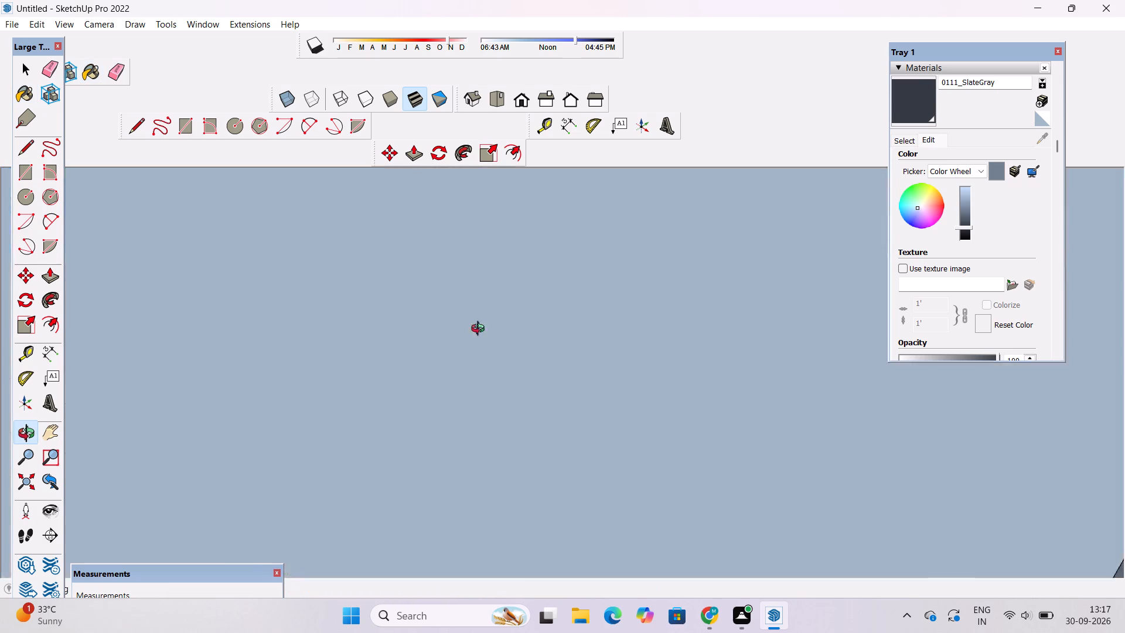
{"action": "left_click_drag", "start_coordinate": [480, 330], "coordinate": [554, 303]}
{"action": "scroll", "coordinate": [510, 318], "scroll_direction": "up", "scroll_amount": 9}
{"action": "left_click_drag", "start_coordinate": [587, 325], "coordinate": [550, 343]}
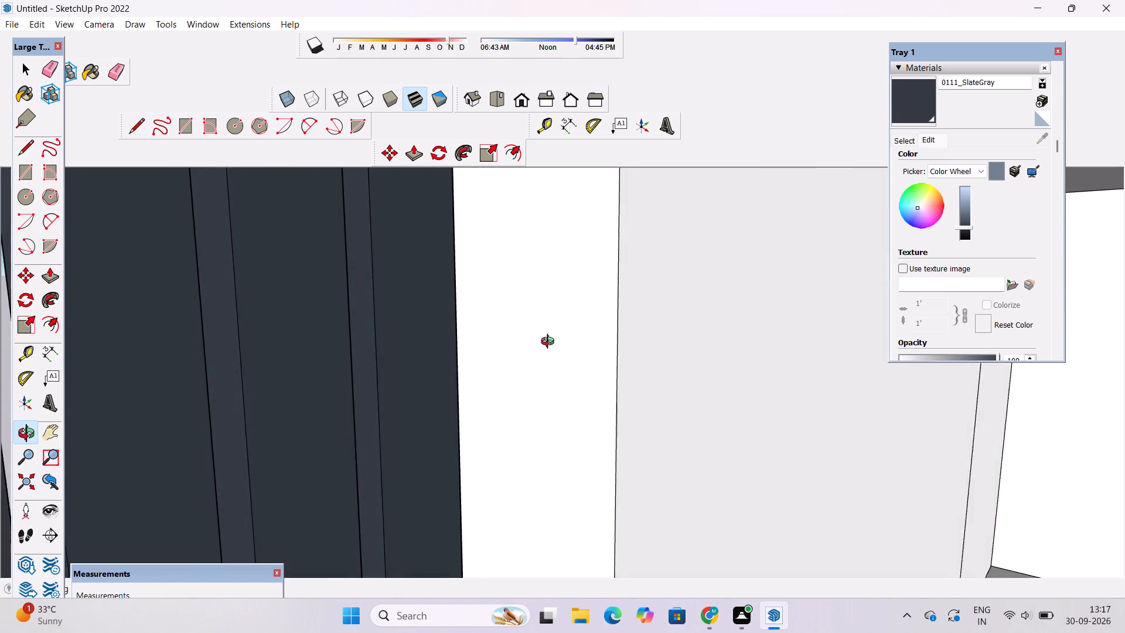
{"action": "left_click_drag", "start_coordinate": [550, 343], "coordinate": [441, 397]}
{"action": "scroll", "coordinate": [504, 347], "scroll_direction": "up", "scroll_amount": 5}
{"action": "scroll", "coordinate": [513, 347], "scroll_direction": "down", "scroll_amount": 7}
{"action": "left_click_drag", "start_coordinate": [521, 365], "coordinate": [509, 372]}
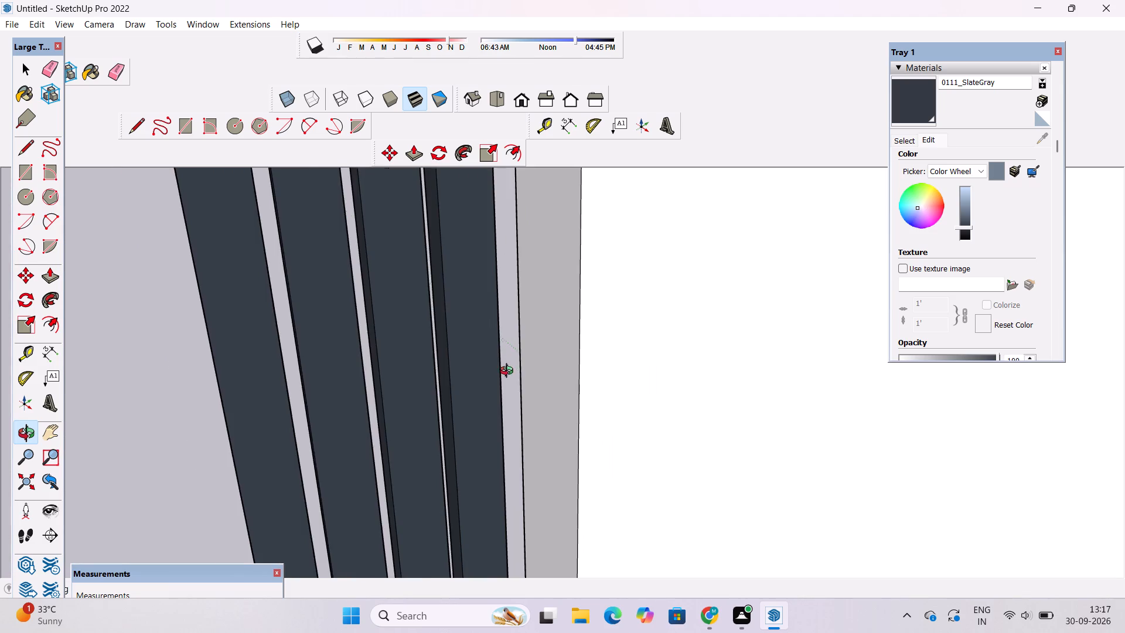
{"action": "left_click_drag", "start_coordinate": [509, 372], "coordinate": [491, 362]}
{"action": "scroll", "coordinate": [452, 369], "scroll_direction": "up", "scroll_amount": 9}
{"action": "left_click", "coordinate": [459, 365]}
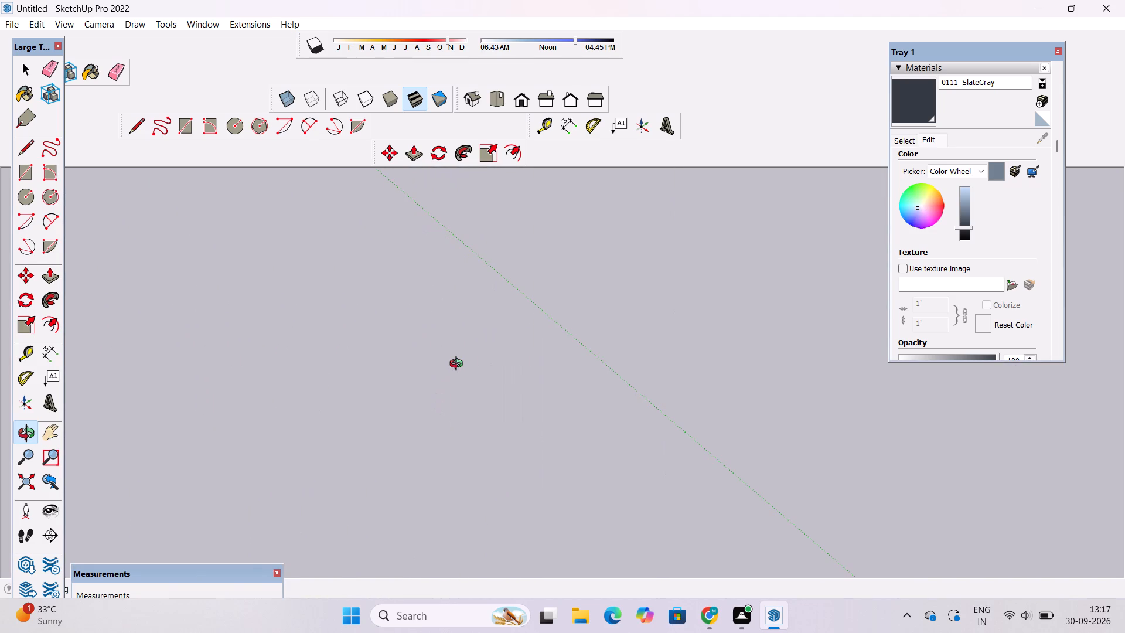
{"action": "scroll", "coordinate": [453, 366], "scroll_direction": "down", "scroll_amount": 5}
{"action": "left_click_drag", "start_coordinate": [452, 372], "coordinate": [420, 387]}
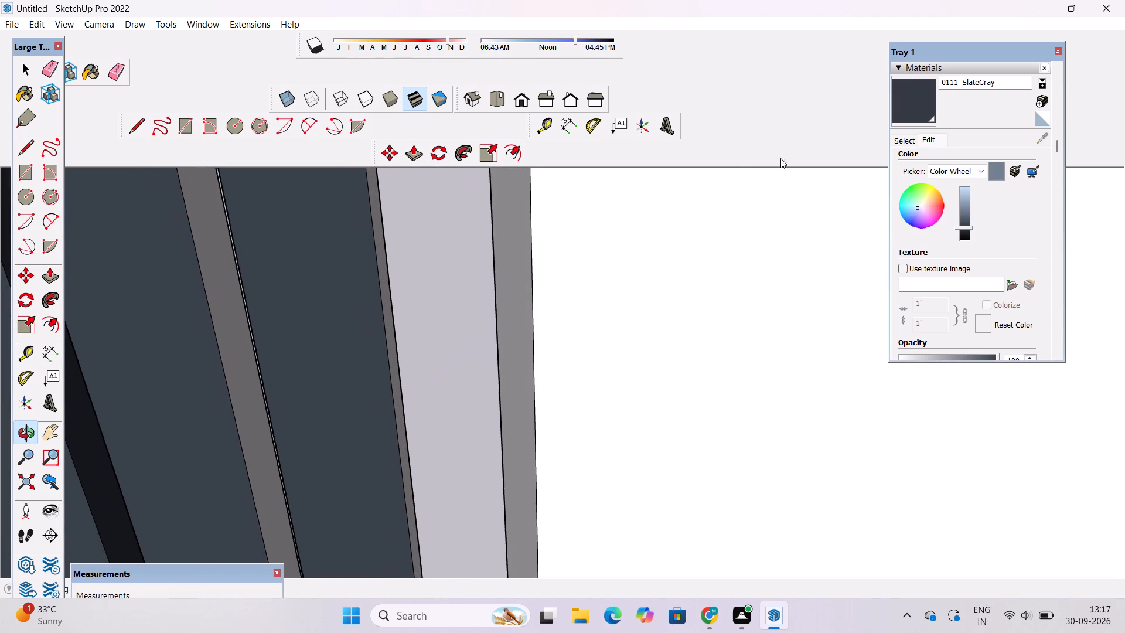
{"action": "left_click", "coordinate": [909, 105]}
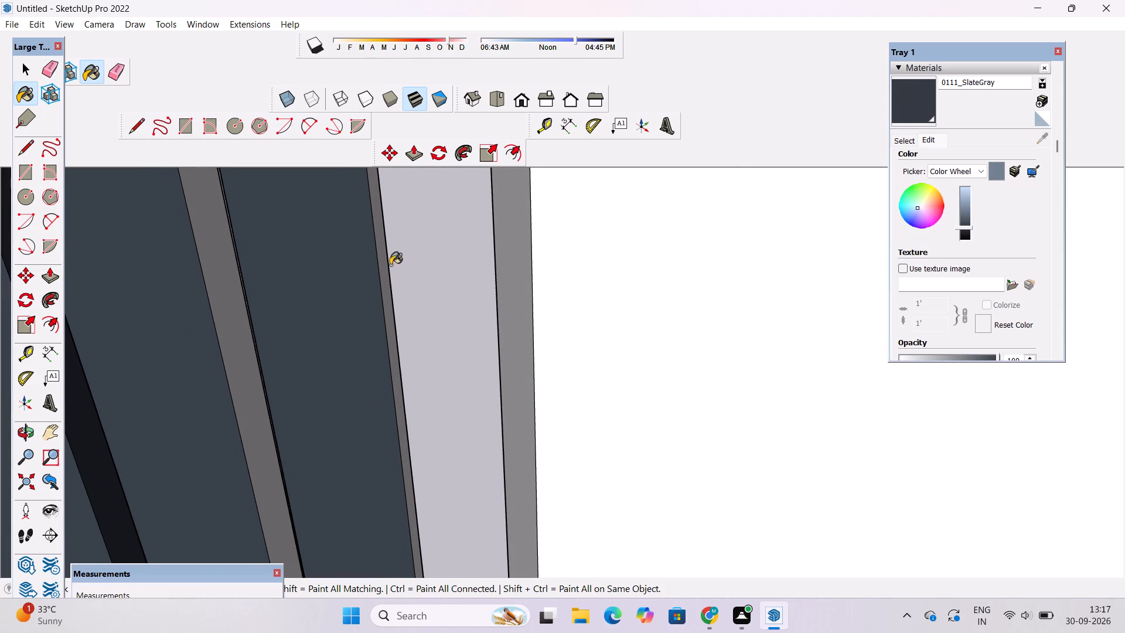
{"action": "left_click", "coordinate": [384, 261]}
{"action": "left_click", "coordinate": [232, 312]}
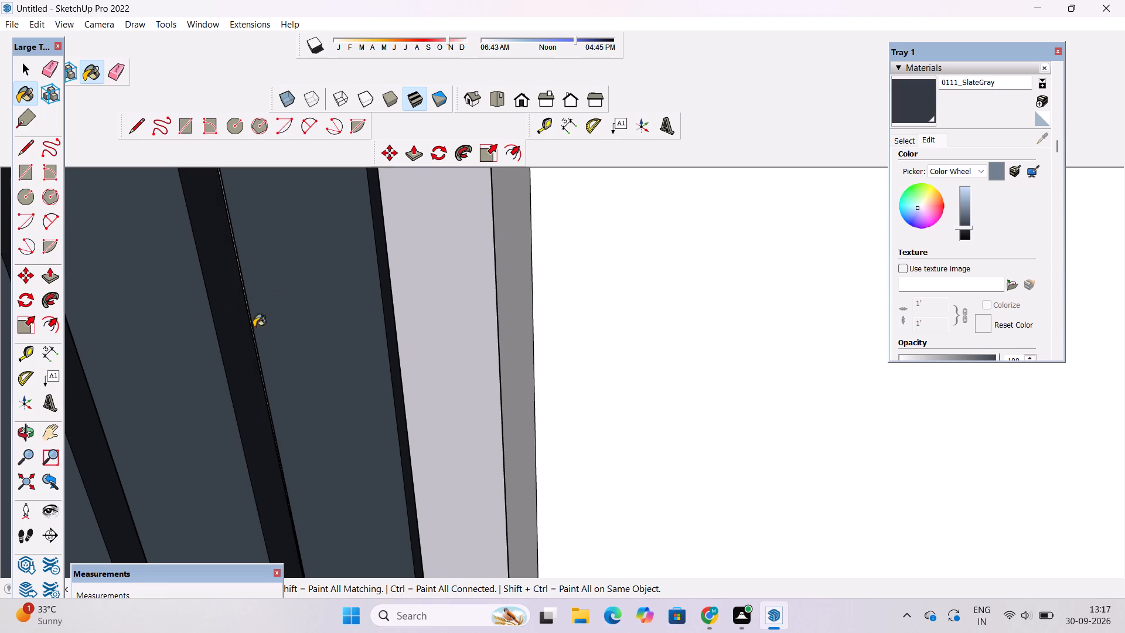
Return to the front view and examine the painted window strip and balcony fins on the facade.
{"action": "key", "text": "o"}
{"action": "left_click", "coordinate": [520, 101]}
{"action": "scroll", "coordinate": [519, 278], "scroll_direction": "down", "scroll_amount": 12}
{"action": "left_click_drag", "start_coordinate": [562, 294], "coordinate": [578, 338]}
{"action": "left_click_drag", "start_coordinate": [578, 338], "coordinate": [578, 421]}
{"action": "scroll", "coordinate": [526, 379], "scroll_direction": "up", "scroll_amount": 1}
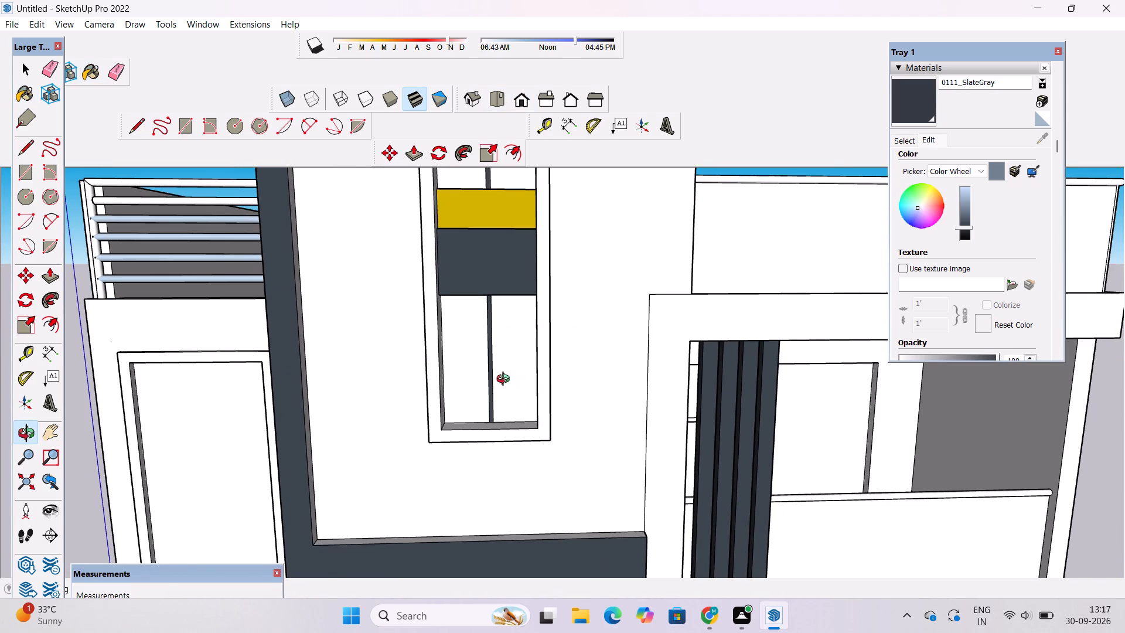
Paint the frame, upper vertical bar and both side reveals of the ground-floor four-pane window with 0111_SlateGray.
{"action": "scroll", "coordinate": [506, 380], "scroll_direction": "down", "scroll_amount": 3}
{"action": "left_click_drag", "start_coordinate": [495, 385], "coordinate": [497, 394], "text": "shift"}
{"action": "scroll", "coordinate": [237, 443], "scroll_direction": "up", "scroll_amount": 2}
{"action": "left_click_drag", "start_coordinate": [277, 433], "coordinate": [312, 278], "text": "shift"}
{"action": "scroll", "coordinate": [323, 264], "scroll_direction": "down", "scroll_amount": 4}
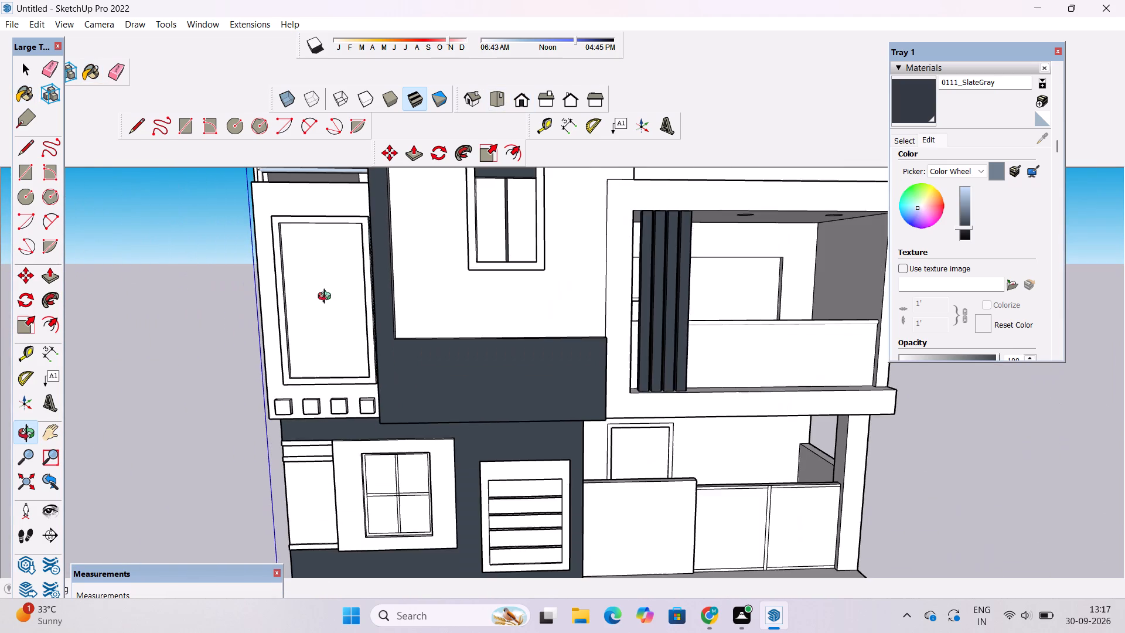
{"action": "scroll", "coordinate": [327, 298], "scroll_direction": "down", "scroll_amount": 1}
{"action": "left_click_drag", "start_coordinate": [322, 400], "coordinate": [353, 373], "text": "shift"}
{"action": "scroll", "coordinate": [357, 374], "scroll_direction": "up", "scroll_amount": 3}
{"action": "left_click_drag", "start_coordinate": [372, 397], "coordinate": [379, 344]}
{"action": "scroll", "coordinate": [397, 392], "scroll_direction": "down", "scroll_amount": 3}
{"action": "left_click_drag", "start_coordinate": [397, 406], "coordinate": [406, 411]}
{"action": "scroll", "coordinate": [425, 401], "scroll_direction": "up", "scroll_amount": 7}
{"action": "left_click_drag", "start_coordinate": [427, 401], "coordinate": [384, 412], "text": "shift"}
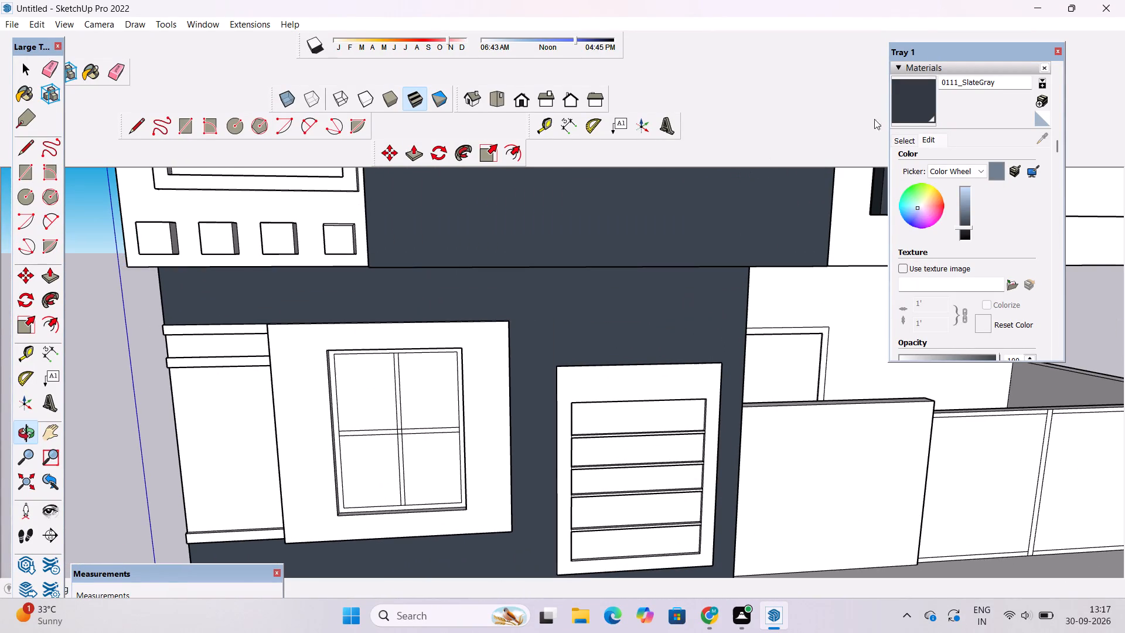
{"action": "left_click", "coordinate": [906, 111]}
{"action": "scroll", "coordinate": [405, 355], "scroll_direction": "up", "scroll_amount": 9}
{"action": "scroll", "coordinate": [348, 347], "scroll_direction": "up", "scroll_amount": 4}
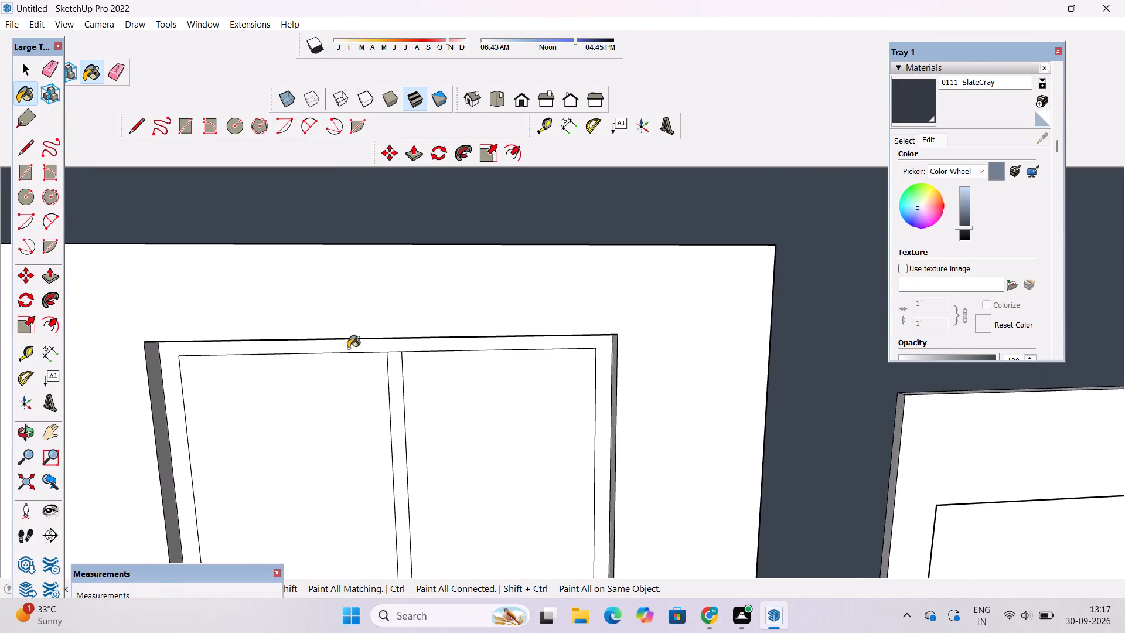
{"action": "left_click", "coordinate": [356, 348]}
{"action": "left_click", "coordinate": [400, 381]}
{"action": "scroll", "coordinate": [407, 360], "scroll_direction": "down", "scroll_amount": 5}
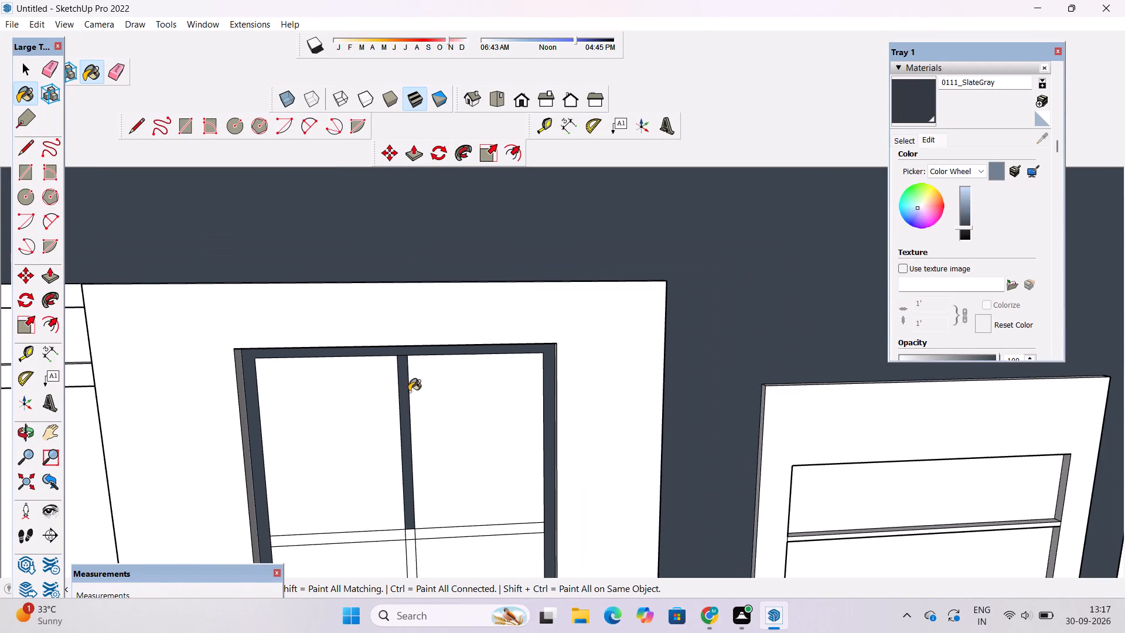
{"action": "scroll", "coordinate": [276, 377], "scroll_direction": "up", "scroll_amount": 9}
{"action": "left_click", "coordinate": [210, 359]}
{"action": "scroll", "coordinate": [453, 348], "scroll_direction": "down", "scroll_amount": 4}
{"action": "left_click", "coordinate": [792, 367]}
{"action": "scroll", "coordinate": [503, 317], "scroll_direction": "down", "scroll_amount": 3}
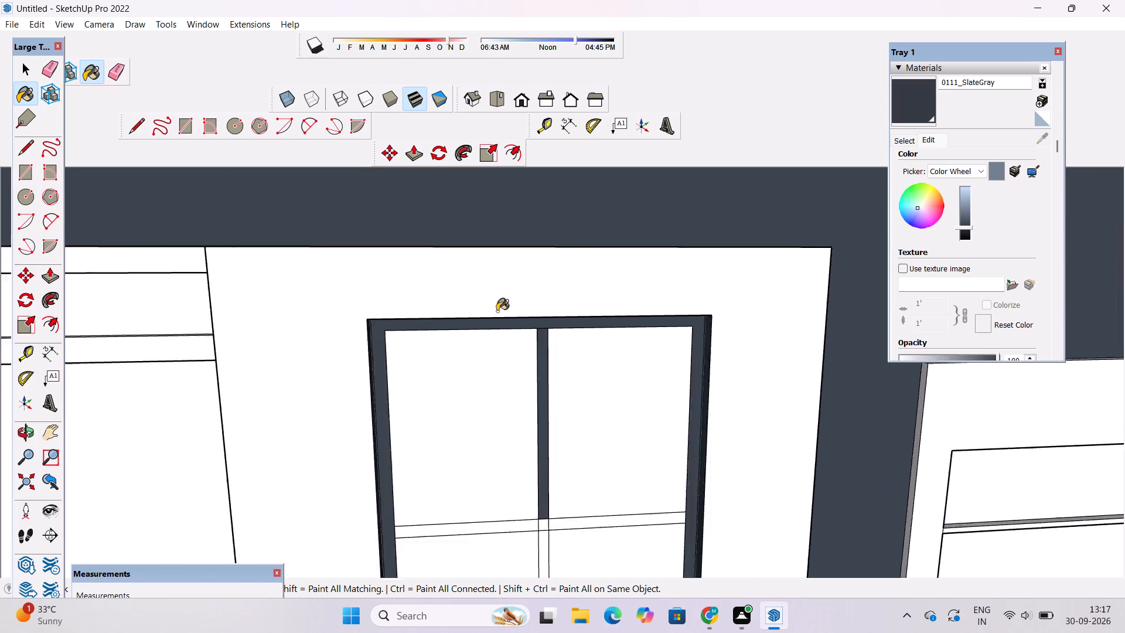
Paint the bars' centre crossing, both horizontal bar halves and the lower vertical bar of the ground-floor window with 0111_SlateGray.
{"action": "scroll", "coordinate": [497, 311], "scroll_direction": "down", "scroll_amount": 7}
{"action": "scroll", "coordinate": [506, 454], "scroll_direction": "up", "scroll_amount": 5}
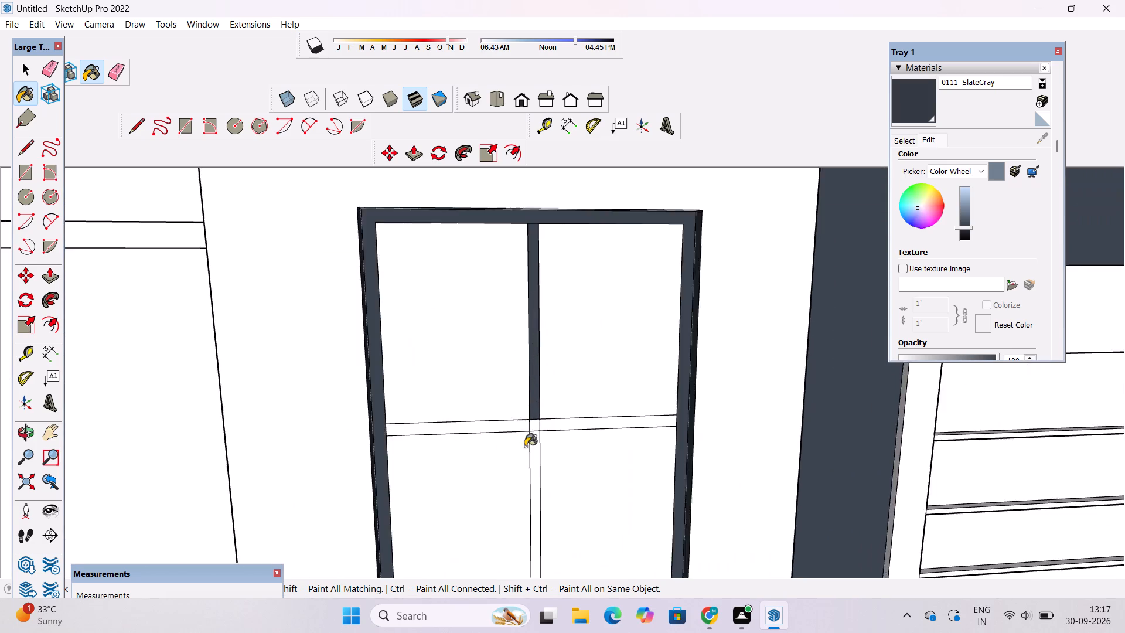
{"action": "scroll", "coordinate": [525, 447], "scroll_direction": "up", "scroll_amount": 10}
{"action": "left_click", "coordinate": [530, 401]}
{"action": "left_click", "coordinate": [483, 399]}
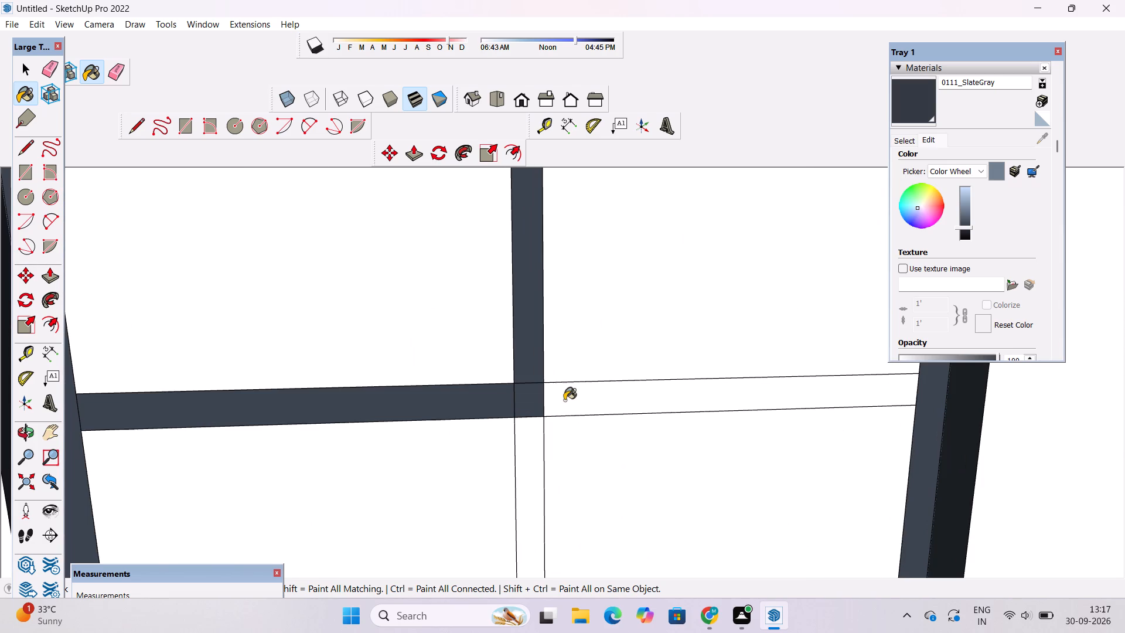
{"action": "left_click", "coordinate": [575, 401]}
{"action": "left_click", "coordinate": [534, 440]}
{"action": "scroll", "coordinate": [459, 325], "scroll_direction": "down", "scroll_amount": 11}
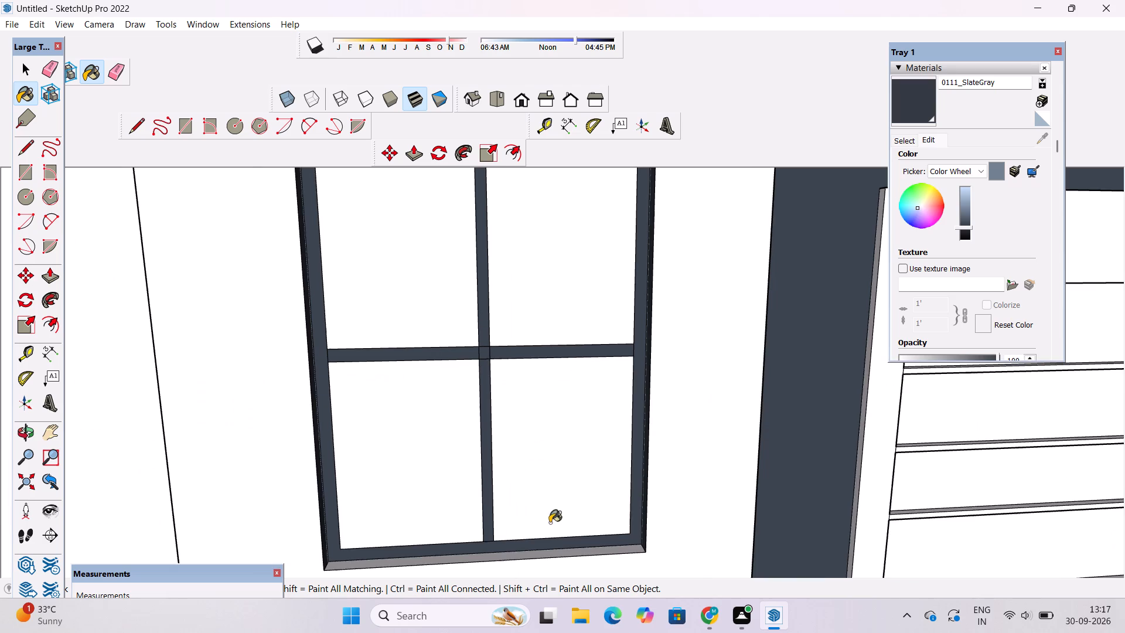
Paint the bottom reveal of the ground-floor window with 0111_SlateGray.
{"action": "scroll", "coordinate": [496, 364], "scroll_direction": "down", "scroll_amount": 4}
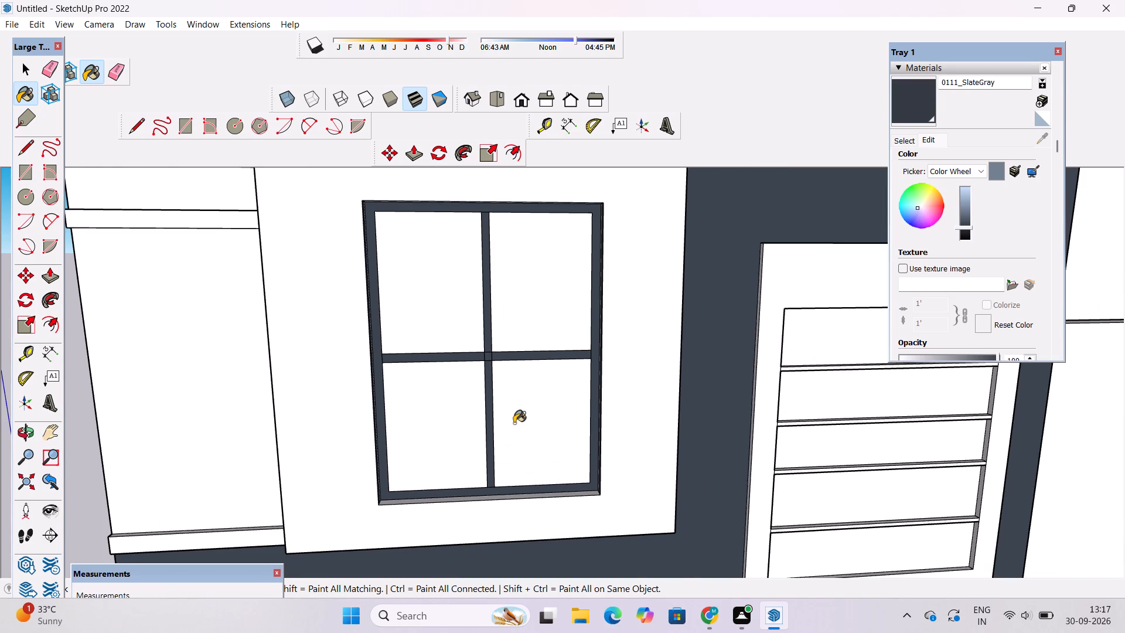
{"action": "scroll", "coordinate": [509, 443], "scroll_direction": "down", "scroll_amount": 1}
{"action": "scroll", "coordinate": [509, 514], "scroll_direction": "up", "scroll_amount": 15}
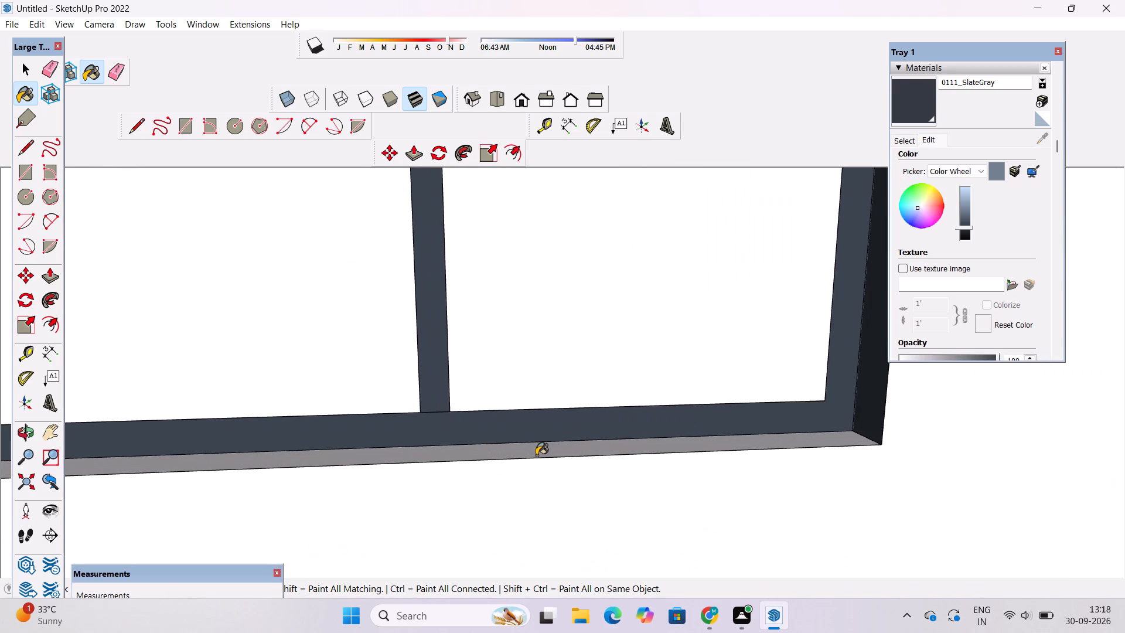
{"action": "scroll", "coordinate": [536, 455], "scroll_direction": "up", "scroll_amount": 3}
{"action": "left_click", "coordinate": [538, 451]}
{"action": "scroll", "coordinate": [519, 491], "scroll_direction": "down", "scroll_amount": 12}
{"action": "scroll", "coordinate": [516, 501], "scroll_direction": "up", "scroll_amount": 1}
{"action": "scroll", "coordinate": [512, 493], "scroll_direction": "down", "scroll_amount": 6}
Paint the top reveal of the ground-floor window with 0111_SlateGray from a low viewpoint.
{"action": "key", "text": "o"}
{"action": "left_click_drag", "start_coordinate": [517, 520], "coordinate": [509, 414]}
{"action": "left_click_drag", "start_coordinate": [504, 416], "coordinate": [532, 606], "text": "shift"}
{"action": "left_click_drag", "start_coordinate": [538, 503], "coordinate": [537, 437]}
{"action": "left_click_drag", "start_coordinate": [530, 411], "coordinate": [530, 444], "text": "shift"}
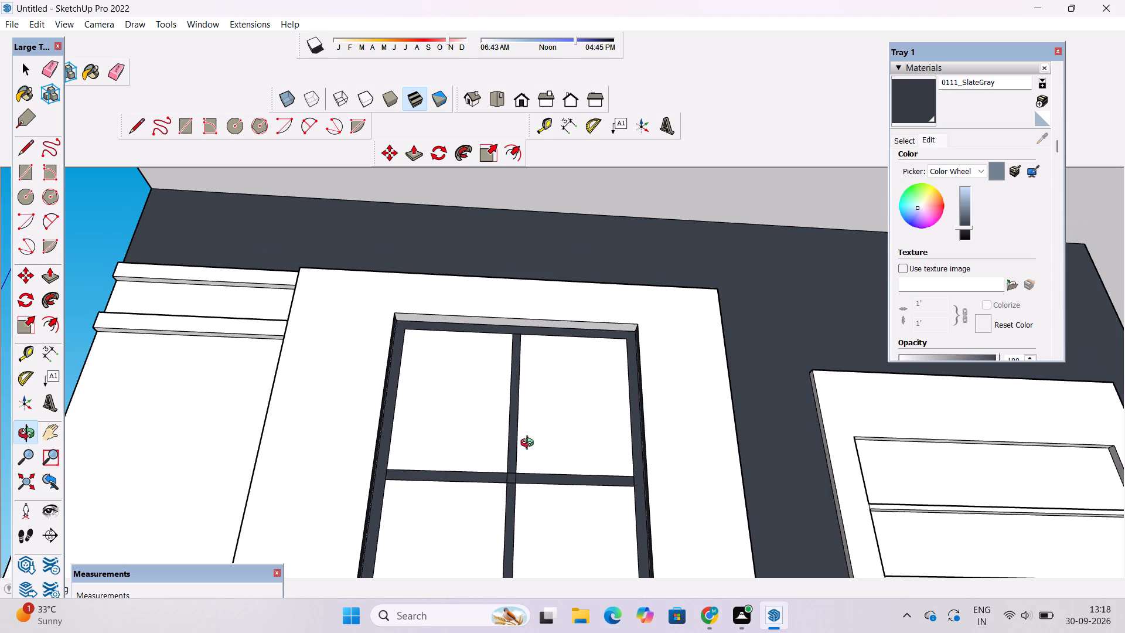
{"action": "scroll", "coordinate": [515, 403], "scroll_direction": "up", "scroll_amount": 2}
{"action": "left_click_drag", "start_coordinate": [514, 403], "coordinate": [512, 413], "text": "shift"}
{"action": "scroll", "coordinate": [509, 417], "scroll_direction": "up", "scroll_amount": 2}
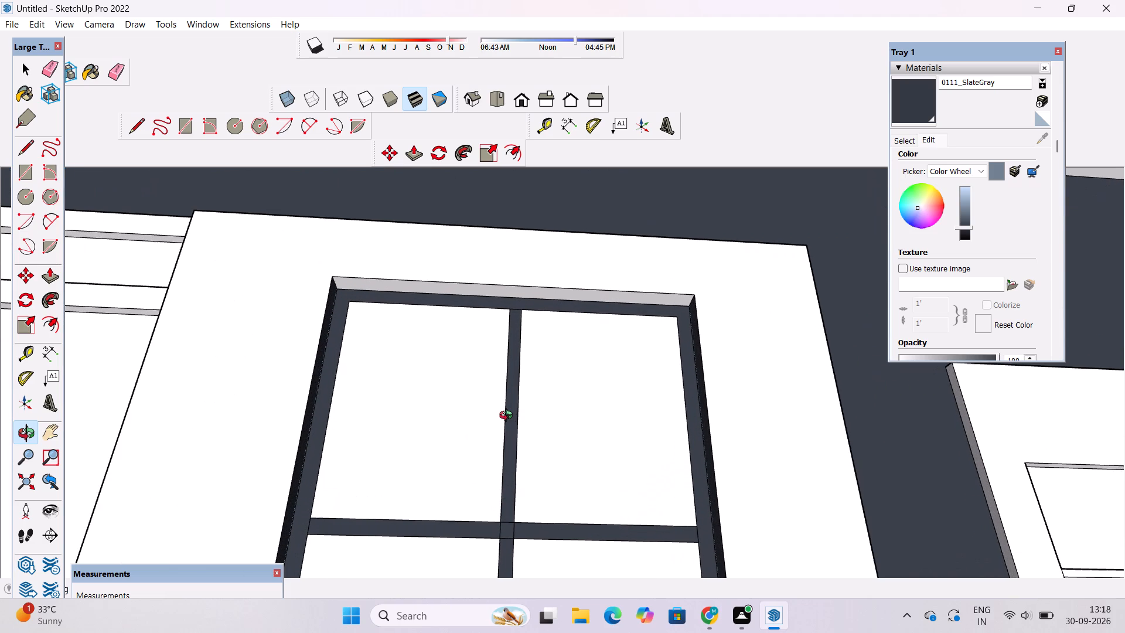
{"action": "left_click", "coordinate": [904, 101]}
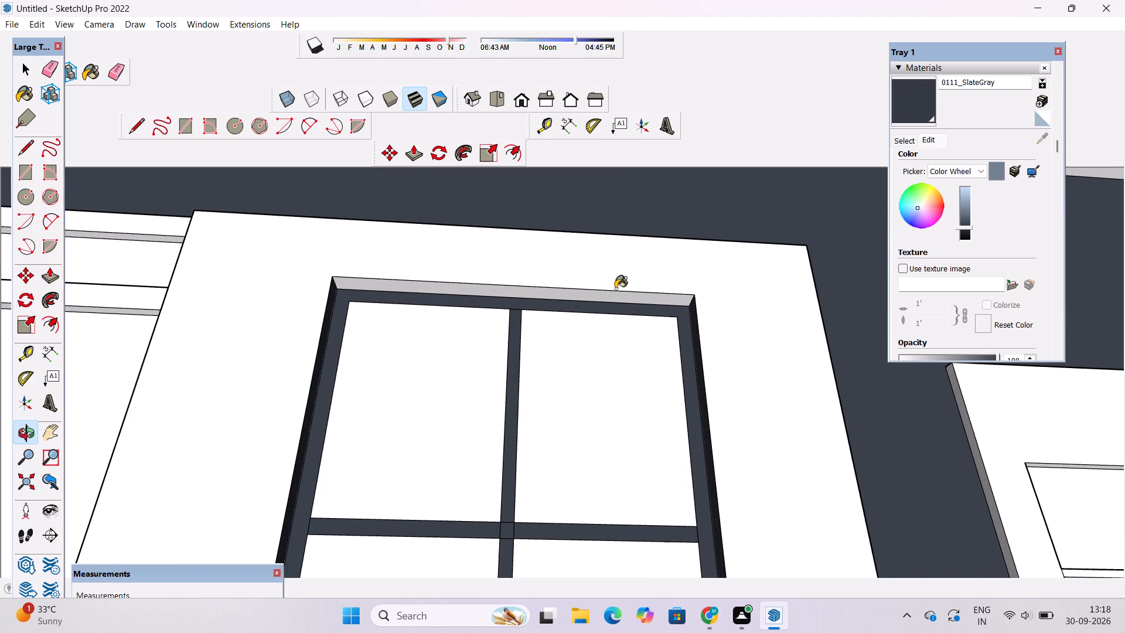
{"action": "left_click", "coordinate": [616, 294]}
Paint all five recessed panels between the horizontal slats of the ground-floor frame beside the window with 0111_SlateGray.
{"action": "key", "text": "o"}
{"action": "scroll", "coordinate": [492, 291], "scroll_direction": "down", "scroll_amount": 6}
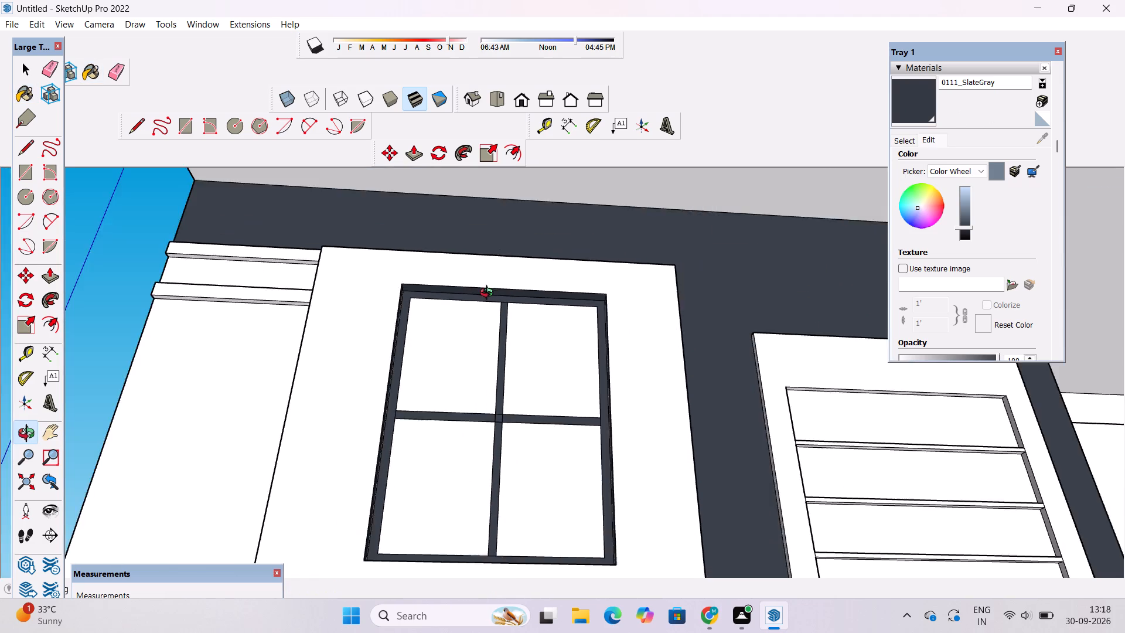
{"action": "left_click_drag", "start_coordinate": [489, 314], "coordinate": [482, 538]}
{"action": "scroll", "coordinate": [495, 465], "scroll_direction": "down", "scroll_amount": 6}
{"action": "left_click_drag", "start_coordinate": [501, 457], "coordinate": [462, 381]}
{"action": "left_click_drag", "start_coordinate": [471, 411], "coordinate": [471, 355]}
{"action": "scroll", "coordinate": [471, 355], "scroll_direction": "down", "scroll_amount": 3}
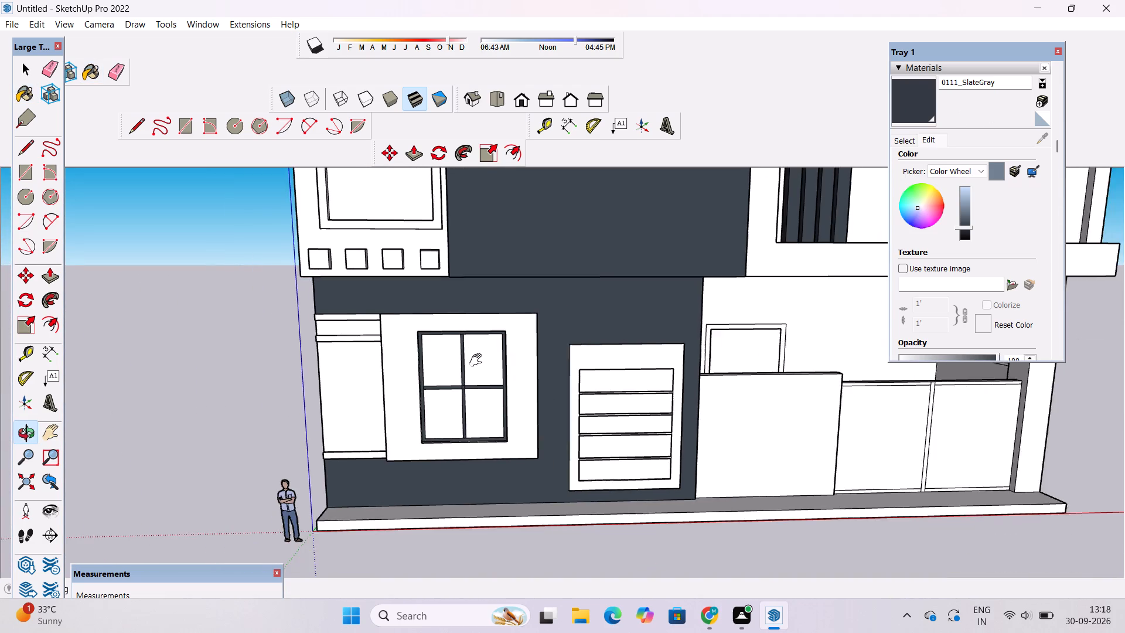
{"action": "left_click_drag", "start_coordinate": [478, 360], "coordinate": [397, 357], "text": "shift"}
{"action": "scroll", "coordinate": [521, 407], "scroll_direction": "up", "scroll_amount": 2}
{"action": "left_click", "coordinate": [922, 96]}
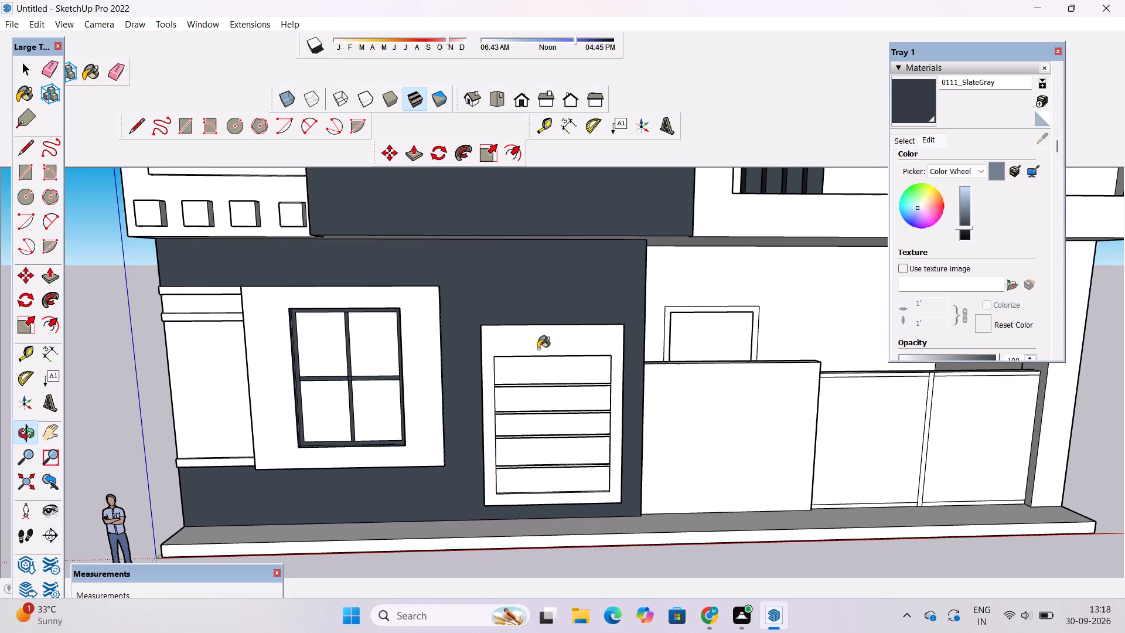
{"action": "left_click", "coordinate": [547, 375]}
{"action": "left_click", "coordinate": [557, 397]}
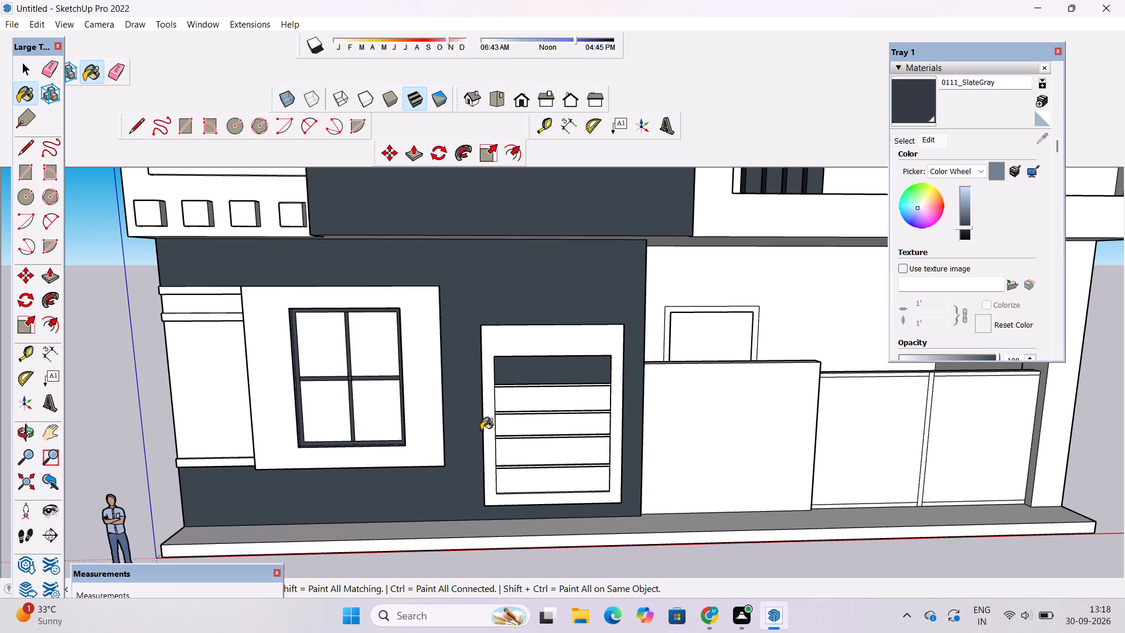
{"action": "scroll", "coordinate": [481, 430], "scroll_direction": "up", "scroll_amount": 1}
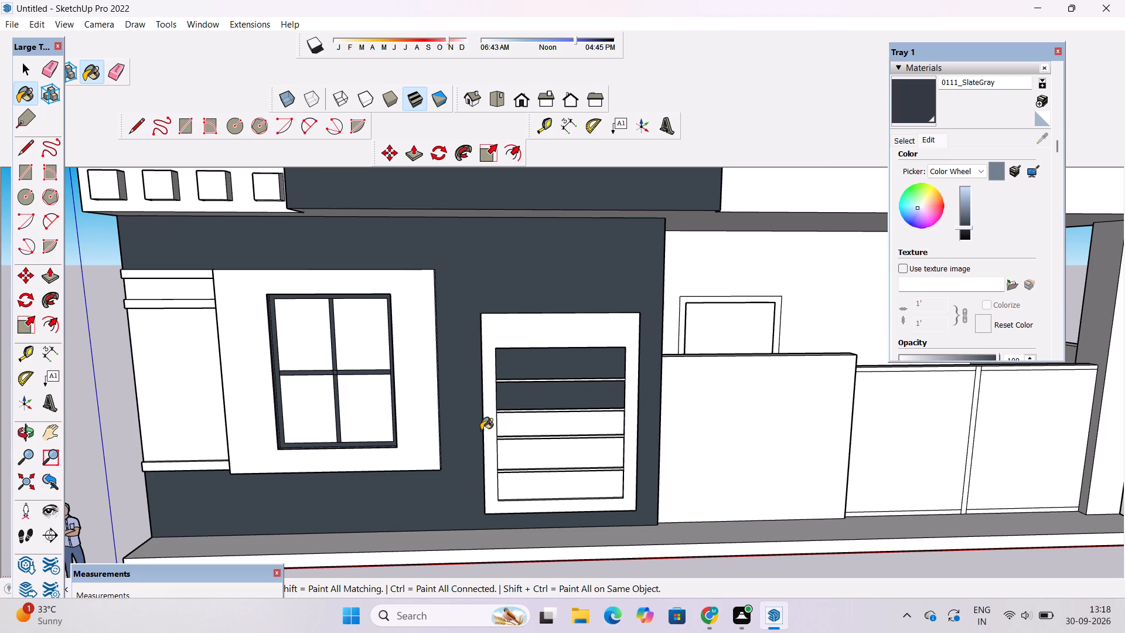
{"action": "scroll", "coordinate": [481, 430], "scroll_direction": "down", "scroll_amount": 1}
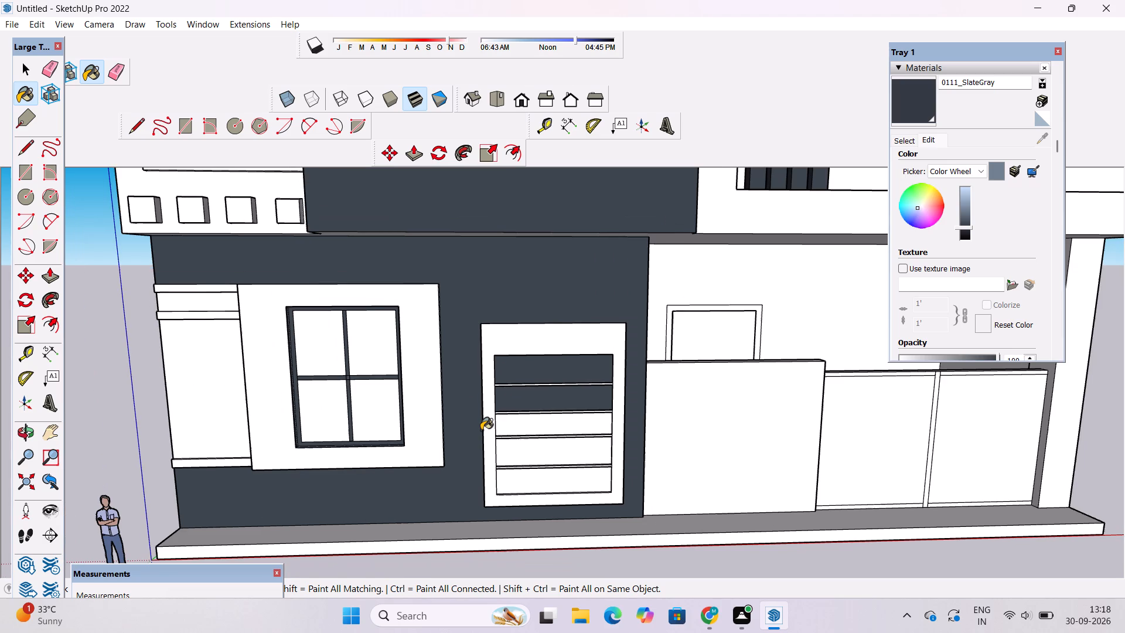
{"action": "scroll", "coordinate": [481, 430], "scroll_direction": "up", "scroll_amount": 1}
{"action": "scroll", "coordinate": [565, 466], "scroll_direction": "up", "scroll_amount": 9}
{"action": "left_click_drag", "start_coordinate": [574, 513], "coordinate": [574, 506]}
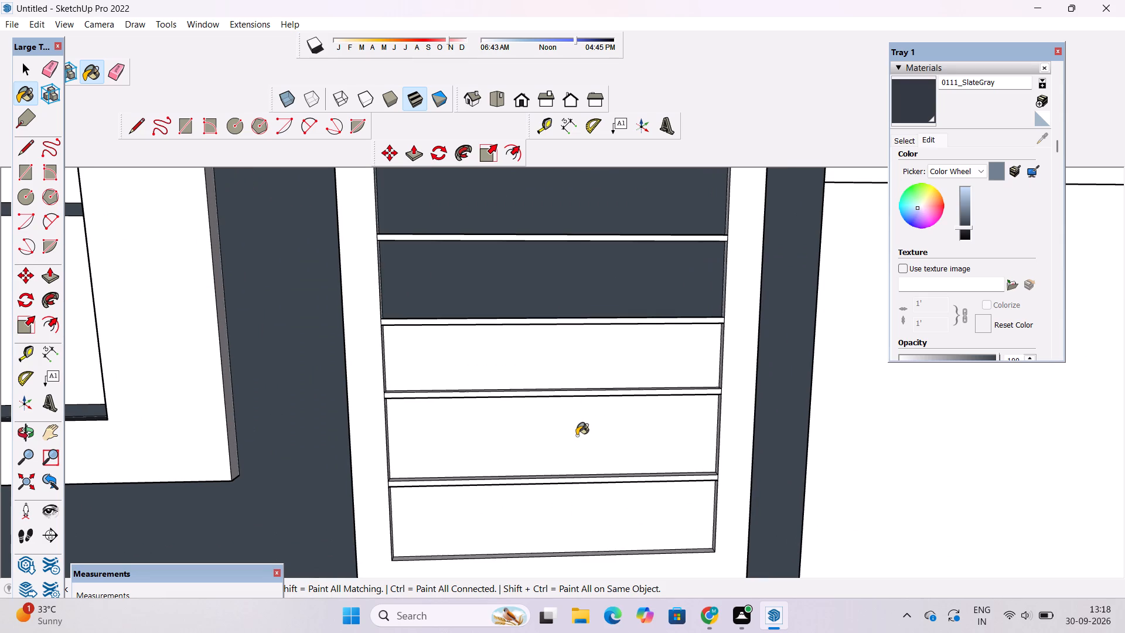
{"action": "left_click", "coordinate": [577, 435]}
{"action": "left_click", "coordinate": [565, 341]}
{"action": "scroll", "coordinate": [590, 407], "scroll_direction": "down", "scroll_amount": 4}
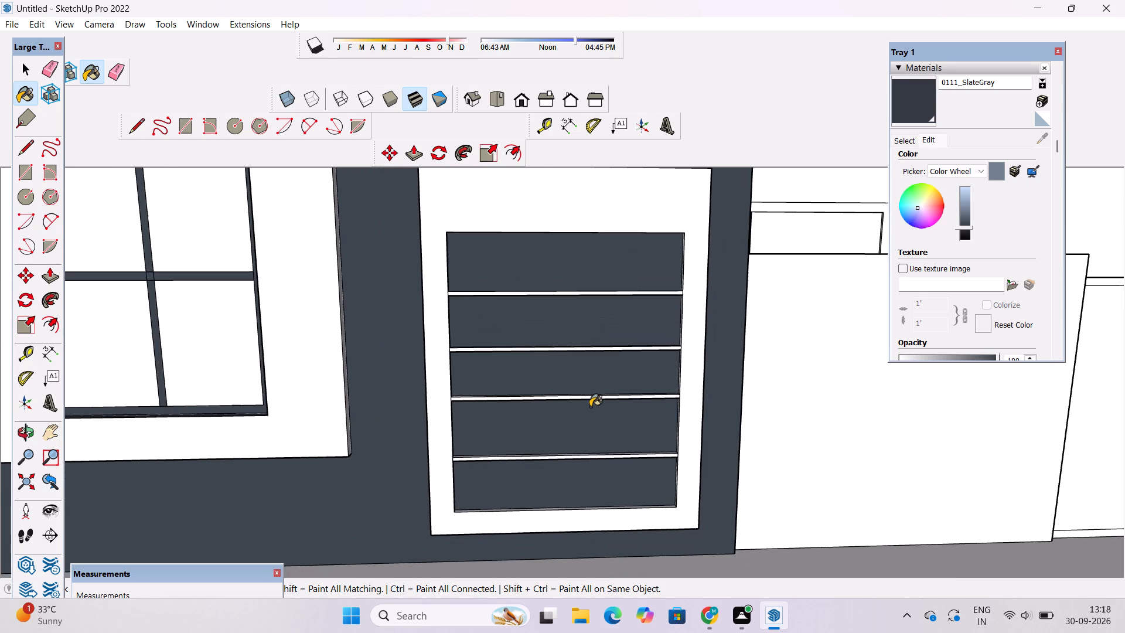
Examine the painted ground-floor window and the slatted panel frame, including slat edges and recesses, from below, above and both sides.
{"action": "key", "text": "o"}
{"action": "scroll", "coordinate": [590, 407], "scroll_direction": "down", "scroll_amount": 3}
{"action": "left_click_drag", "start_coordinate": [544, 475], "coordinate": [674, 271]}
{"action": "scroll", "coordinate": [676, 313], "scroll_direction": "up", "scroll_amount": 2}
{"action": "left_click_drag", "start_coordinate": [688, 324], "coordinate": [674, 341]}
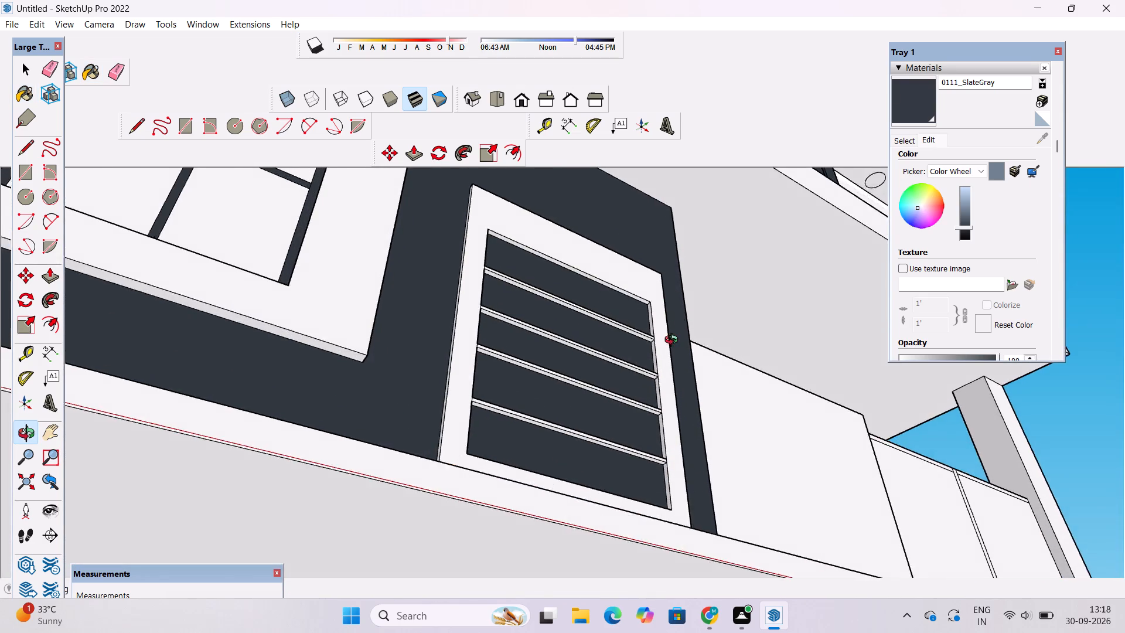
{"action": "left_click_drag", "start_coordinate": [674, 341], "coordinate": [595, 371]}
{"action": "scroll", "coordinate": [591, 371], "scroll_direction": "down", "scroll_amount": 3}
{"action": "left_click_drag", "start_coordinate": [547, 397], "coordinate": [550, 340], "text": "shift"}
{"action": "left_click_drag", "start_coordinate": [544, 362], "coordinate": [516, 426]}
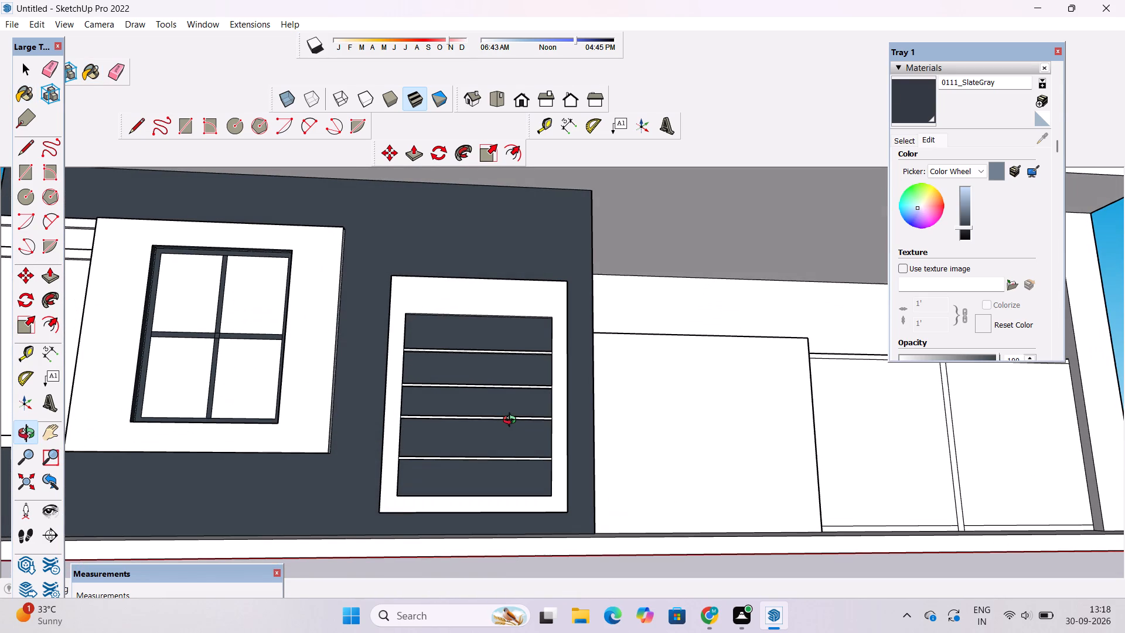
{"action": "scroll", "coordinate": [523, 404], "scroll_direction": "down", "scroll_amount": 2}
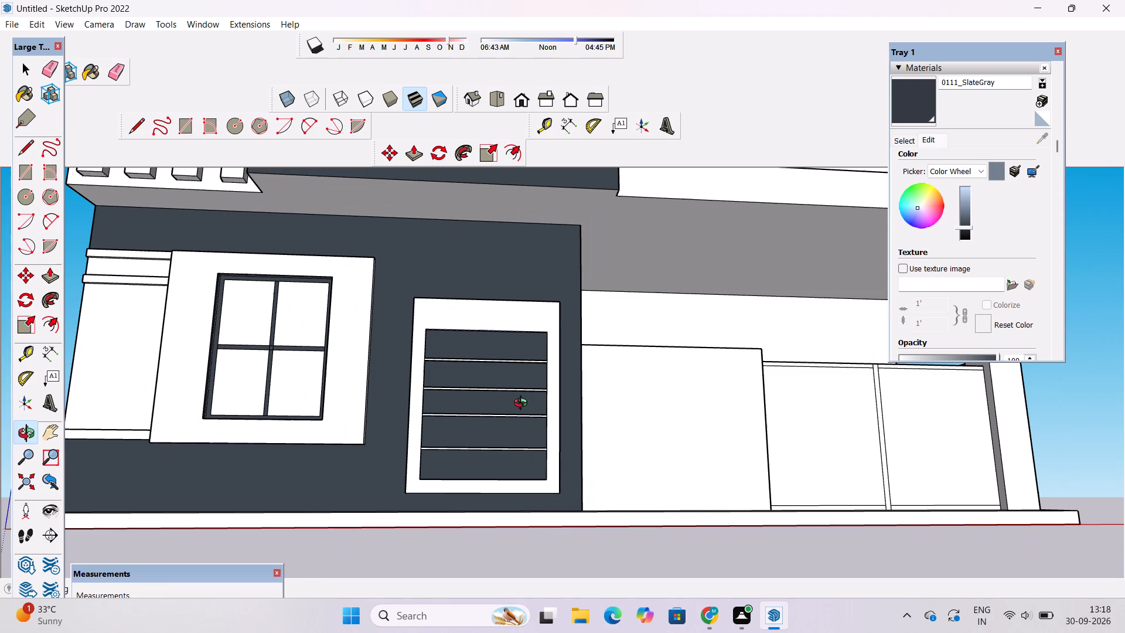
{"action": "left_click_drag", "start_coordinate": [532, 399], "coordinate": [515, 431]}
{"action": "left_click_drag", "start_coordinate": [521, 445], "coordinate": [516, 454]}
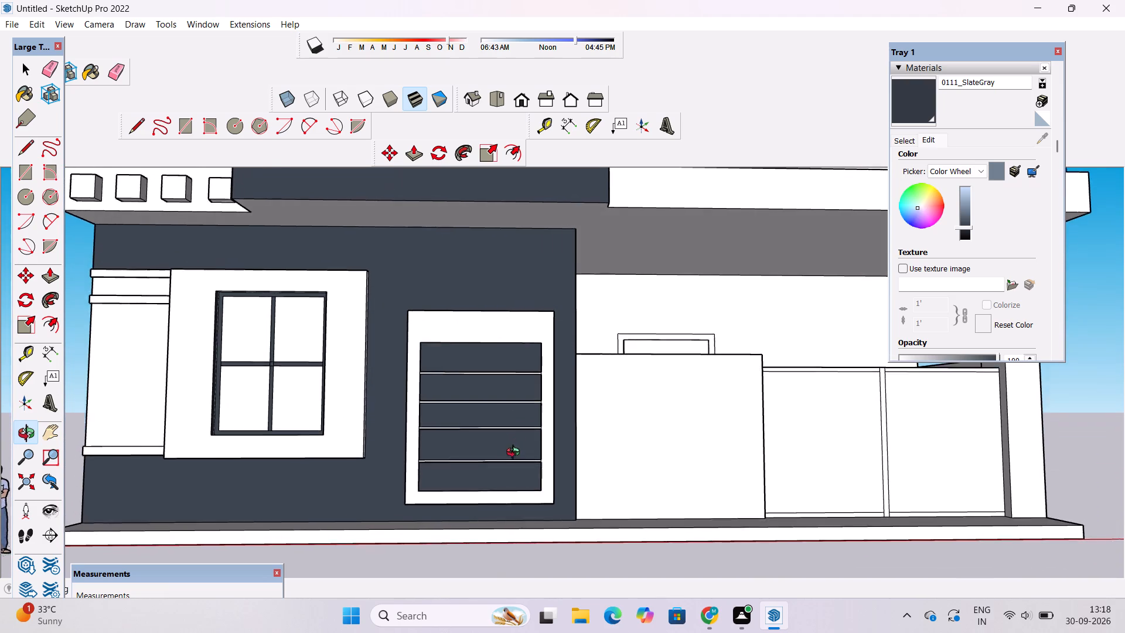
{"action": "left_click_drag", "start_coordinate": [516, 454], "coordinate": [502, 463]}
{"action": "left_click_drag", "start_coordinate": [489, 469], "coordinate": [589, 474], "text": "shift"}
{"action": "scroll", "coordinate": [502, 427], "scroll_direction": "up", "scroll_amount": 5}
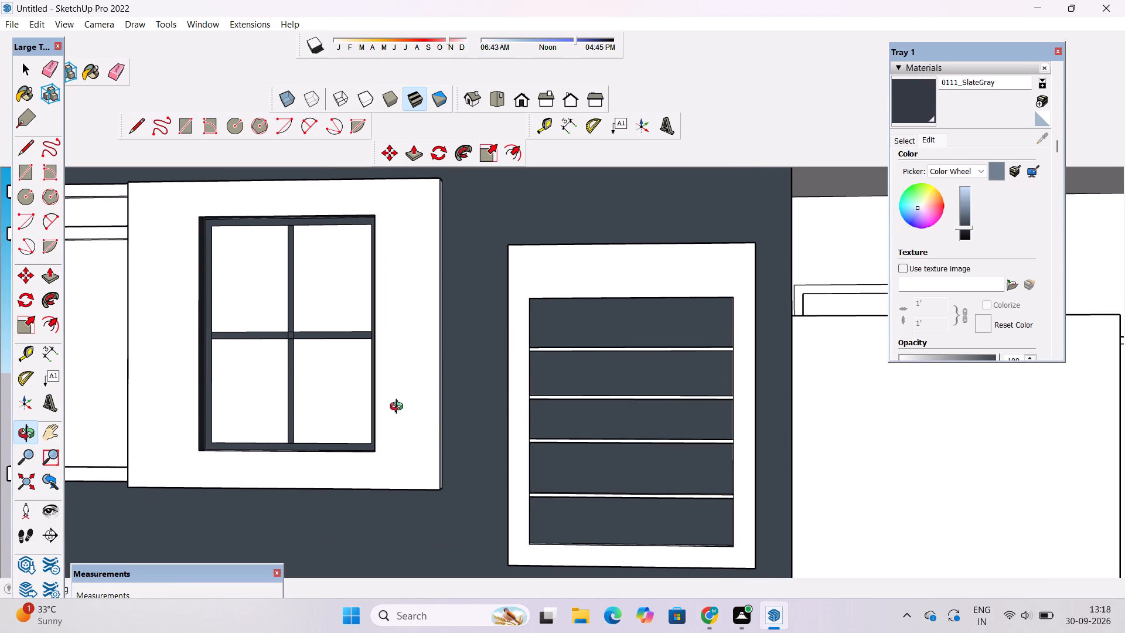
{"action": "scroll", "coordinate": [399, 408], "scroll_direction": "down", "scroll_amount": 3}
{"action": "left_click_drag", "start_coordinate": [405, 421], "coordinate": [527, 445]}
{"action": "left_click_drag", "start_coordinate": [529, 447], "coordinate": [530, 401], "text": "shift"}
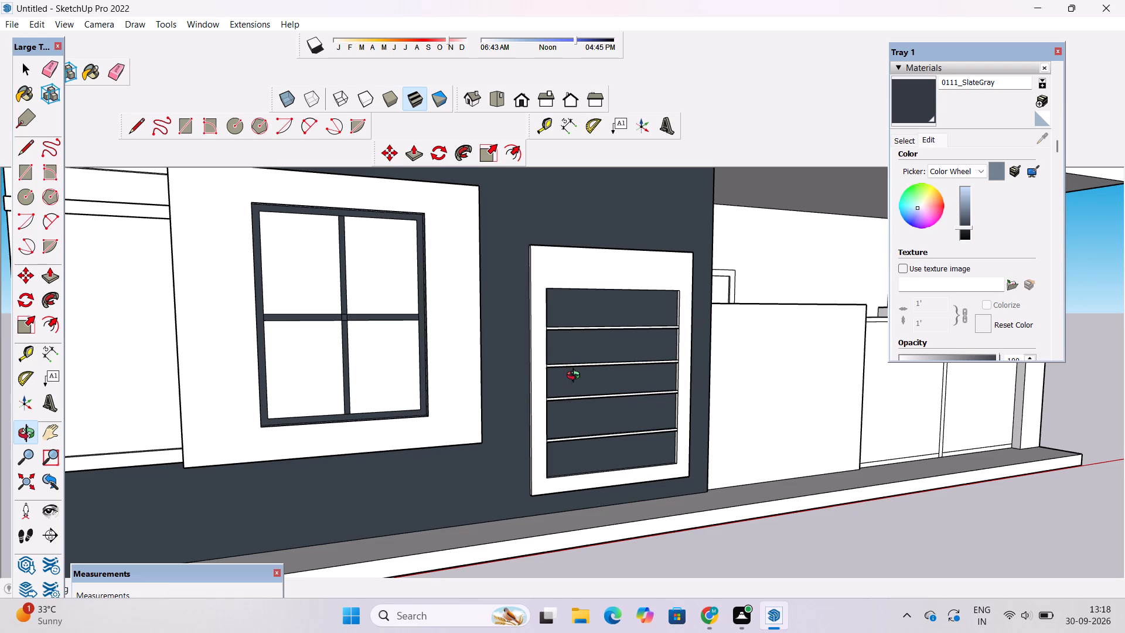
{"action": "scroll", "coordinate": [572, 384], "scroll_direction": "down", "scroll_amount": 4}
{"action": "left_click_drag", "start_coordinate": [574, 393], "coordinate": [506, 411]}
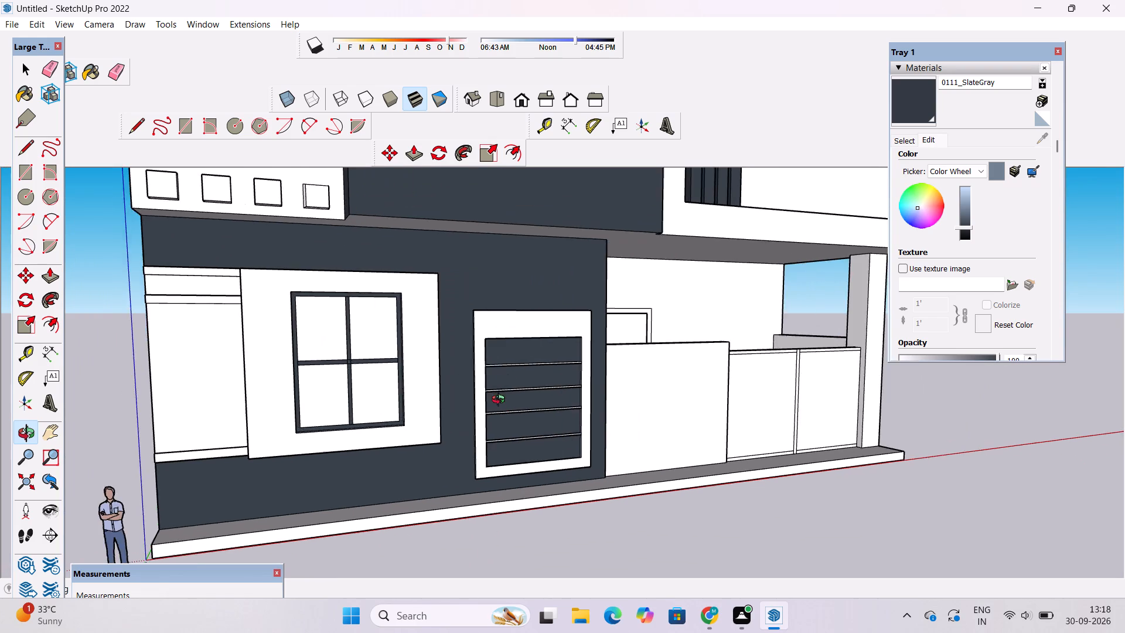
{"action": "scroll", "coordinate": [511, 377], "scroll_direction": "up", "scroll_amount": 10}
{"action": "left_click_drag", "start_coordinate": [405, 389], "coordinate": [408, 457]}
{"action": "scroll", "coordinate": [425, 417], "scroll_direction": "down", "scroll_amount": 5}
{"action": "left_click_drag", "start_coordinate": [658, 386], "coordinate": [618, 397]}
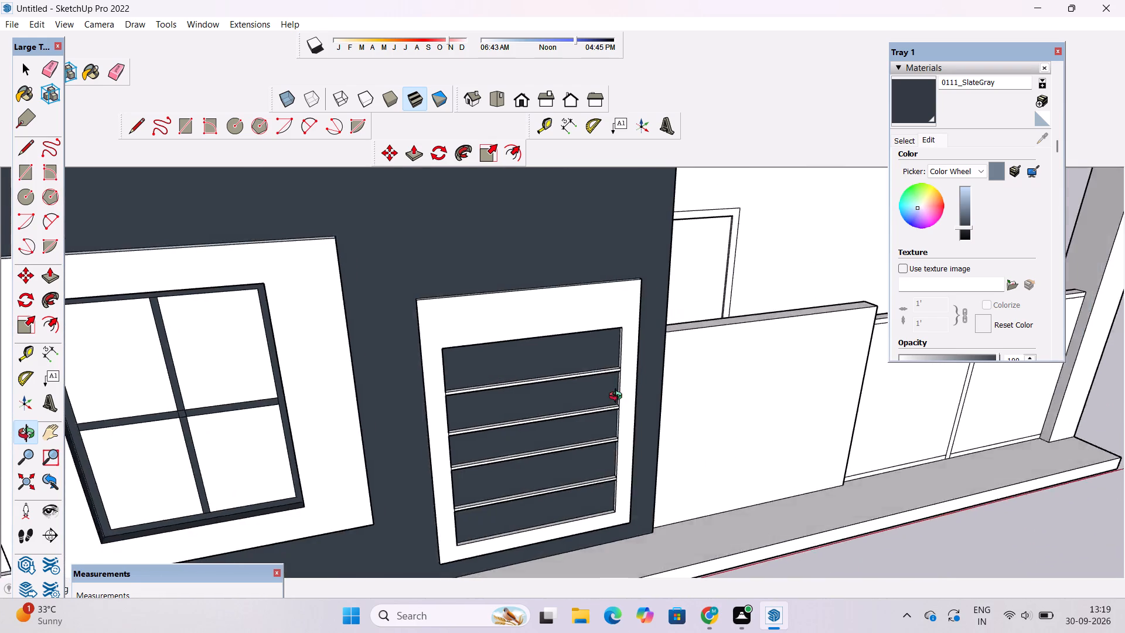
{"action": "left_click_drag", "start_coordinate": [618, 397], "coordinate": [512, 300]}
{"action": "scroll", "coordinate": [454, 292], "scroll_direction": "up", "scroll_amount": 5}
{"action": "left_click_drag", "start_coordinate": [463, 375], "coordinate": [468, 264]}
{"action": "scroll", "coordinate": [466, 260], "scroll_direction": "down", "scroll_amount": 6}
{"action": "left_click_drag", "start_coordinate": [461, 267], "coordinate": [536, 267], "text": "shift"}
{"action": "left_click_drag", "start_coordinate": [538, 272], "coordinate": [606, 428]}
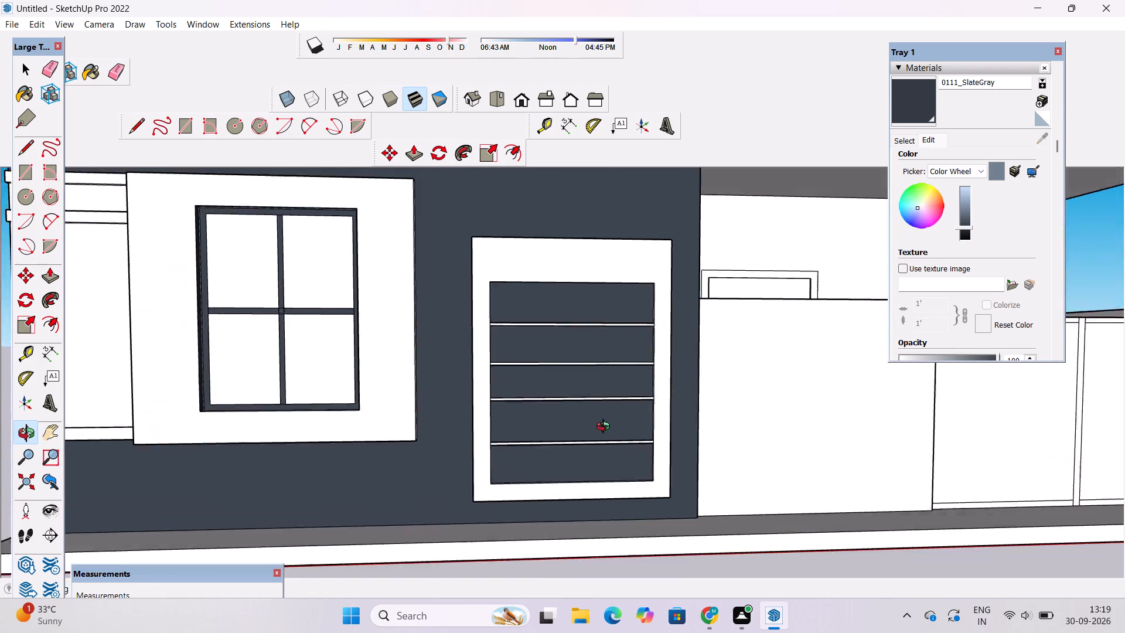
{"action": "left_click_drag", "start_coordinate": [606, 428], "coordinate": [662, 547]}
{"action": "scroll", "coordinate": [618, 371], "scroll_direction": "up", "scroll_amount": 8}
{"action": "left_click_drag", "start_coordinate": [602, 299], "coordinate": [584, 342], "text": "shift"}
{"action": "left_click_drag", "start_coordinate": [612, 411], "coordinate": [452, 278]}
{"action": "scroll", "coordinate": [428, 264], "scroll_direction": "down", "scroll_amount": 11}
{"action": "left_click_drag", "start_coordinate": [514, 407], "coordinate": [514, 263], "text": "shift"}
{"action": "scroll", "coordinate": [466, 306], "scroll_direction": "up", "scroll_amount": 5}
{"action": "left_click_drag", "start_coordinate": [513, 423], "coordinate": [516, 308]}
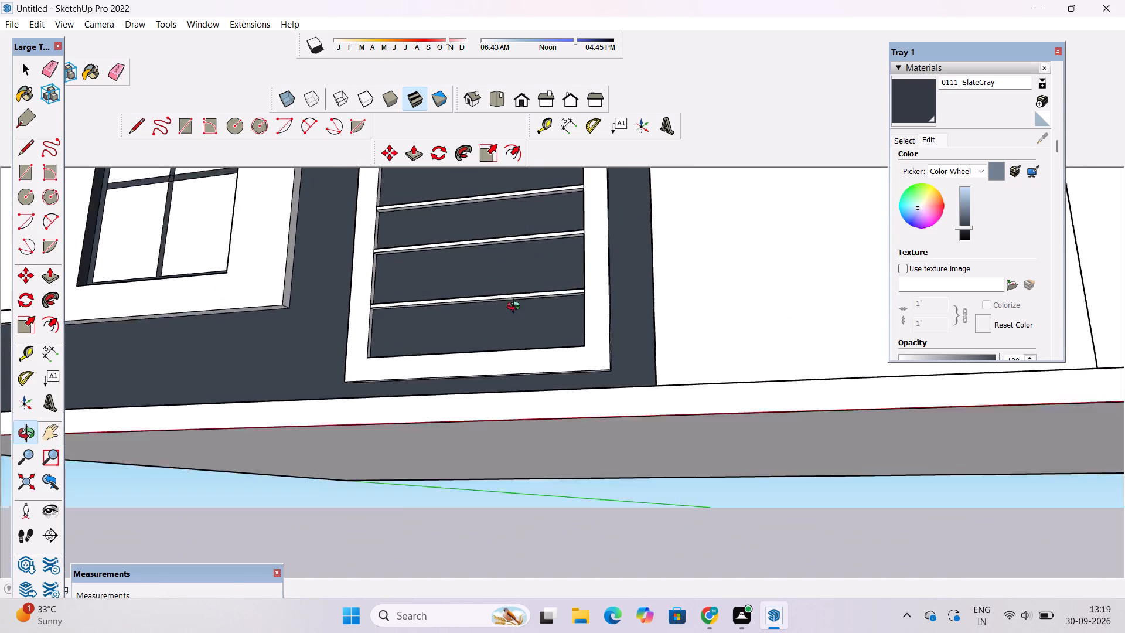
{"action": "left_click_drag", "start_coordinate": [516, 308], "coordinate": [565, 379]}
{"action": "scroll", "coordinate": [524, 340], "scroll_direction": "down", "scroll_amount": 6}
{"action": "left_click_drag", "start_coordinate": [495, 355], "coordinate": [720, 538]}
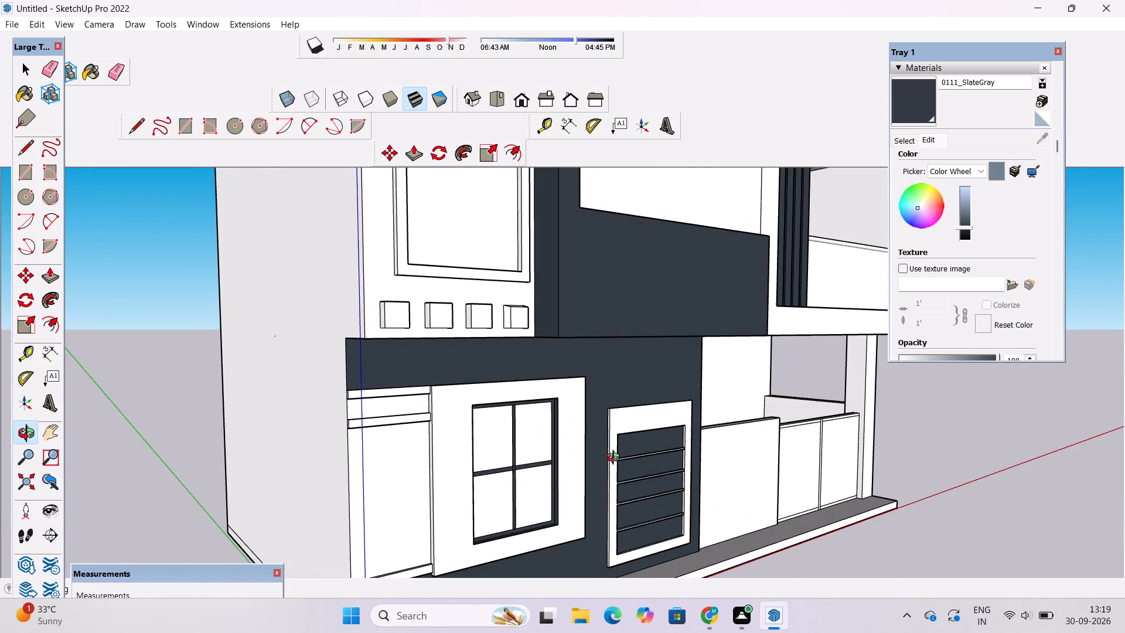
{"action": "scroll", "coordinate": [592, 430], "scroll_direction": "up", "scroll_amount": 8}
{"action": "left_click_drag", "start_coordinate": [665, 458], "coordinate": [543, 281], "text": "shift"}
{"action": "scroll", "coordinate": [514, 275], "scroll_direction": "up", "scroll_amount": 5}
{"action": "left_click_drag", "start_coordinate": [566, 362], "coordinate": [553, 420]}
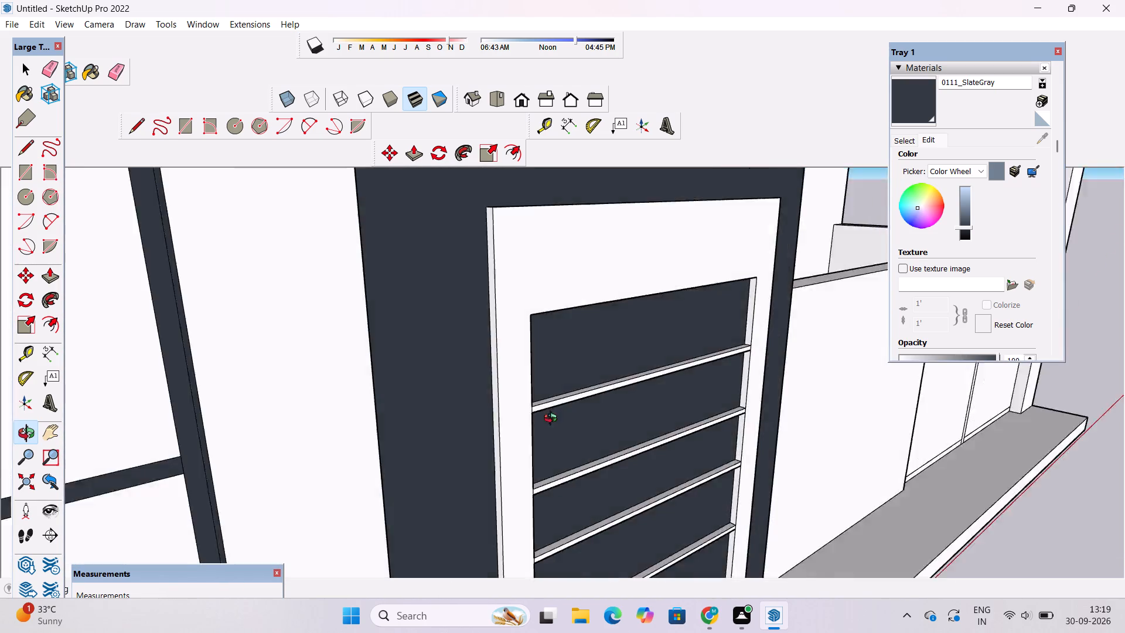
{"action": "left_click_drag", "start_coordinate": [553, 420], "coordinate": [512, 415]}
{"action": "scroll", "coordinate": [497, 387], "scroll_direction": "down", "scroll_amount": 7}
{"action": "left_click_drag", "start_coordinate": [398, 394], "coordinate": [590, 377]}
{"action": "scroll", "coordinate": [530, 362], "scroll_direction": "down", "scroll_amount": 3}
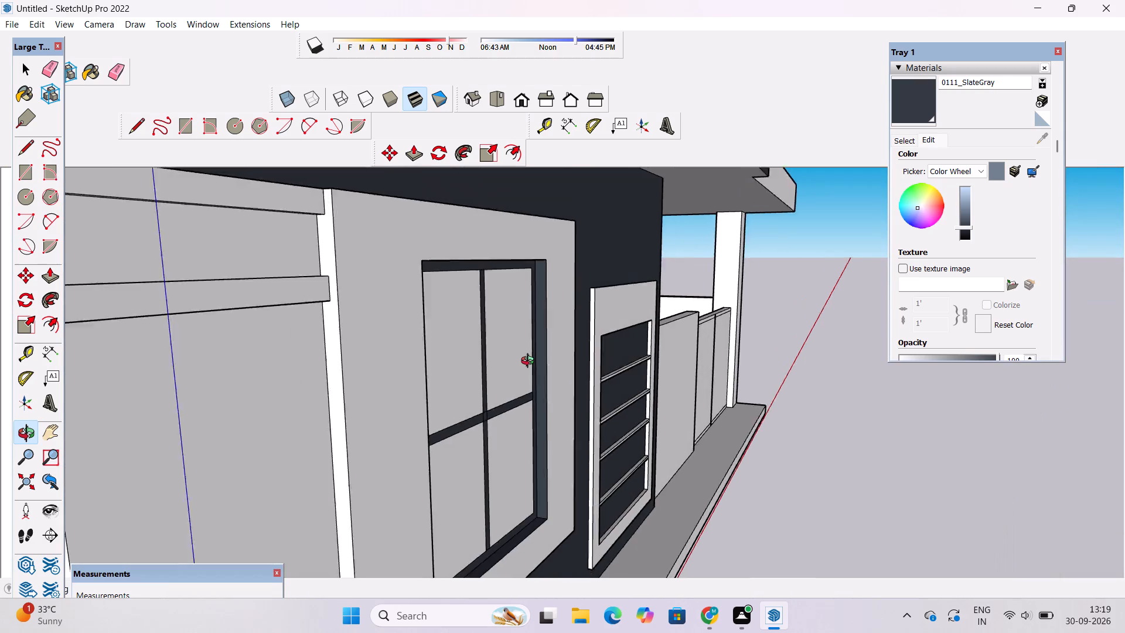
{"action": "scroll", "coordinate": [530, 362], "scroll_direction": "down", "scroll_amount": 3}
{"action": "left_click_drag", "start_coordinate": [629, 360], "coordinate": [542, 348]}
{"action": "scroll", "coordinate": [506, 352], "scroll_direction": "up", "scroll_amount": 1}
{"action": "left_click_drag", "start_coordinate": [591, 370], "coordinate": [586, 372]}
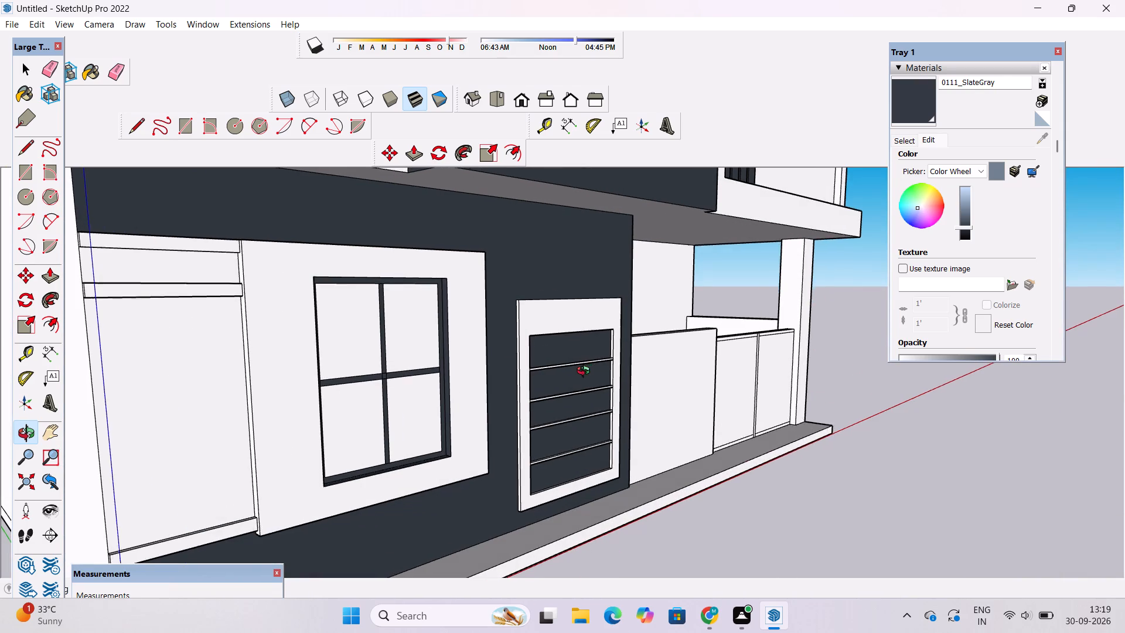
Examine the ground-floor window and slatted panel frame up close from the front, both sides and below.
{"action": "left_click_drag", "start_coordinate": [586, 372], "coordinate": [525, 379]}
{"action": "left_click_drag", "start_coordinate": [544, 382], "coordinate": [536, 383]}
{"action": "left_click_drag", "start_coordinate": [523, 388], "coordinate": [606, 382], "text": "shift"}
{"action": "scroll", "coordinate": [606, 382], "scroll_direction": "down", "scroll_amount": 4}
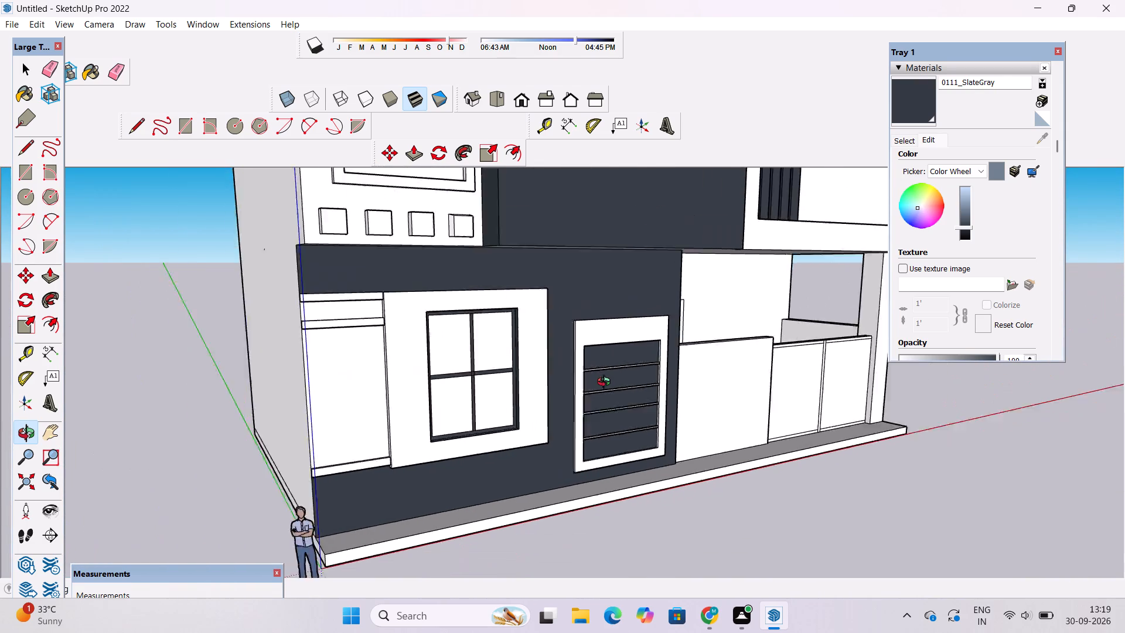
{"action": "scroll", "coordinate": [606, 383], "scroll_direction": "down", "scroll_amount": 2}
{"action": "left_click_drag", "start_coordinate": [610, 410], "coordinate": [497, 404]}
{"action": "scroll", "coordinate": [523, 365], "scroll_direction": "up", "scroll_amount": 4}
{"action": "left_click_drag", "start_coordinate": [523, 365], "coordinate": [474, 432], "text": "shift"}
{"action": "left_click_drag", "start_coordinate": [517, 467], "coordinate": [571, 336]}
{"action": "scroll", "coordinate": [567, 423], "scroll_direction": "up", "scroll_amount": 4}
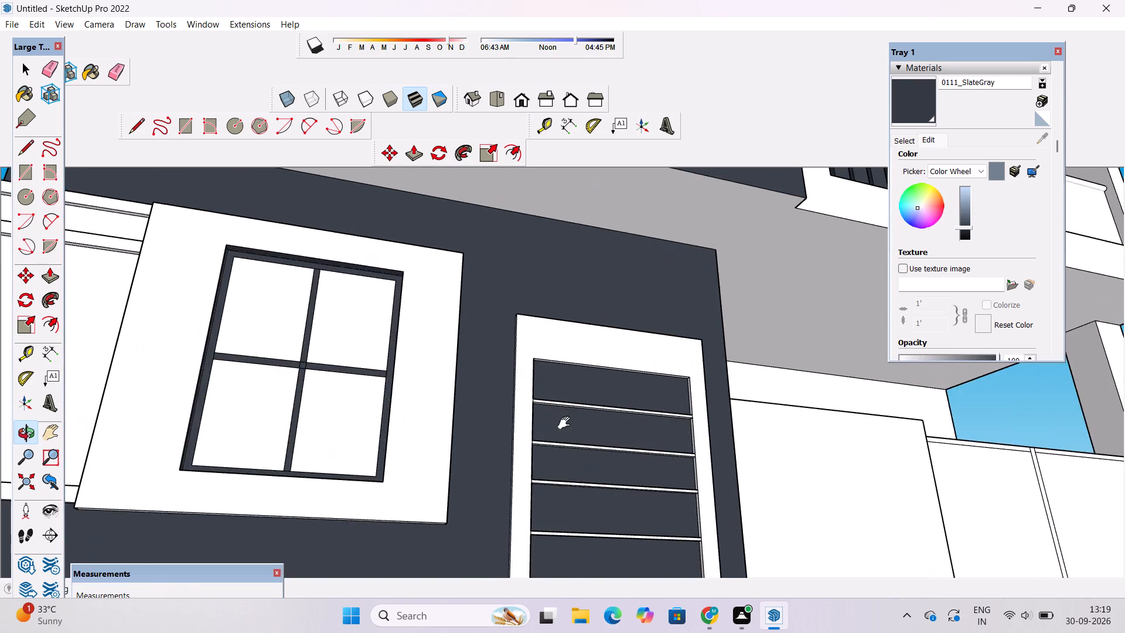
{"action": "left_click_drag", "start_coordinate": [567, 423], "coordinate": [546, 230], "text": "shift"}
{"action": "scroll", "coordinate": [551, 241], "scroll_direction": "up", "scroll_amount": 5}
{"action": "left_click_drag", "start_coordinate": [551, 282], "coordinate": [555, 292]}
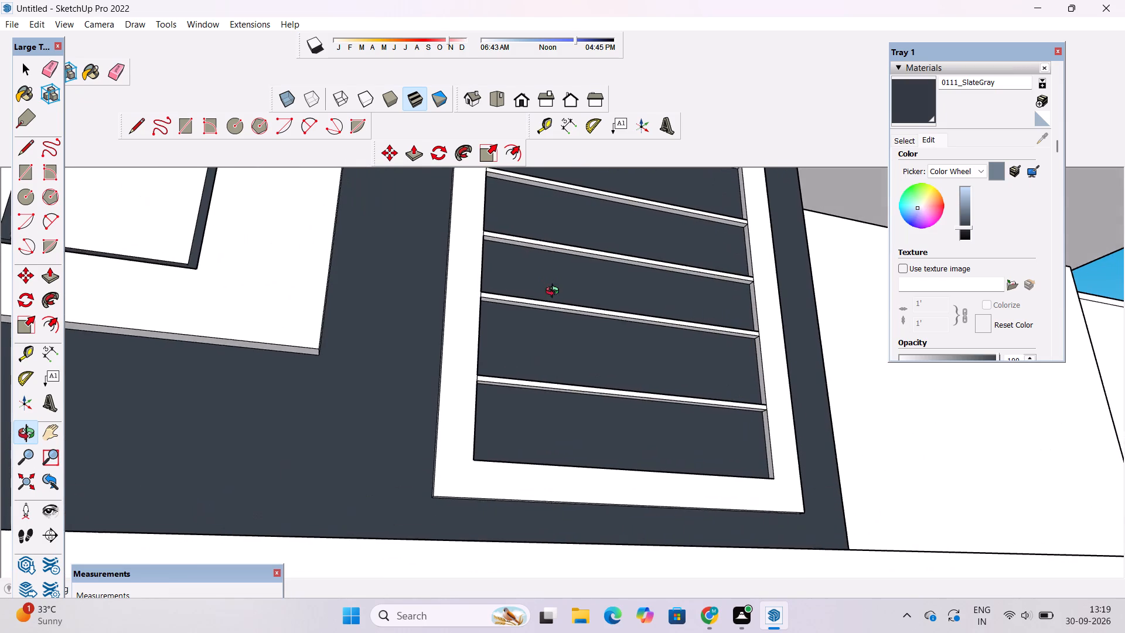
{"action": "left_click_drag", "start_coordinate": [555, 292], "coordinate": [541, 374]}
{"action": "scroll", "coordinate": [540, 331], "scroll_direction": "down", "scroll_amount": 9}
{"action": "left_click_drag", "start_coordinate": [555, 308], "coordinate": [555, 332], "text": "shift"}
{"action": "left_click_drag", "start_coordinate": [555, 333], "coordinate": [478, 370]}
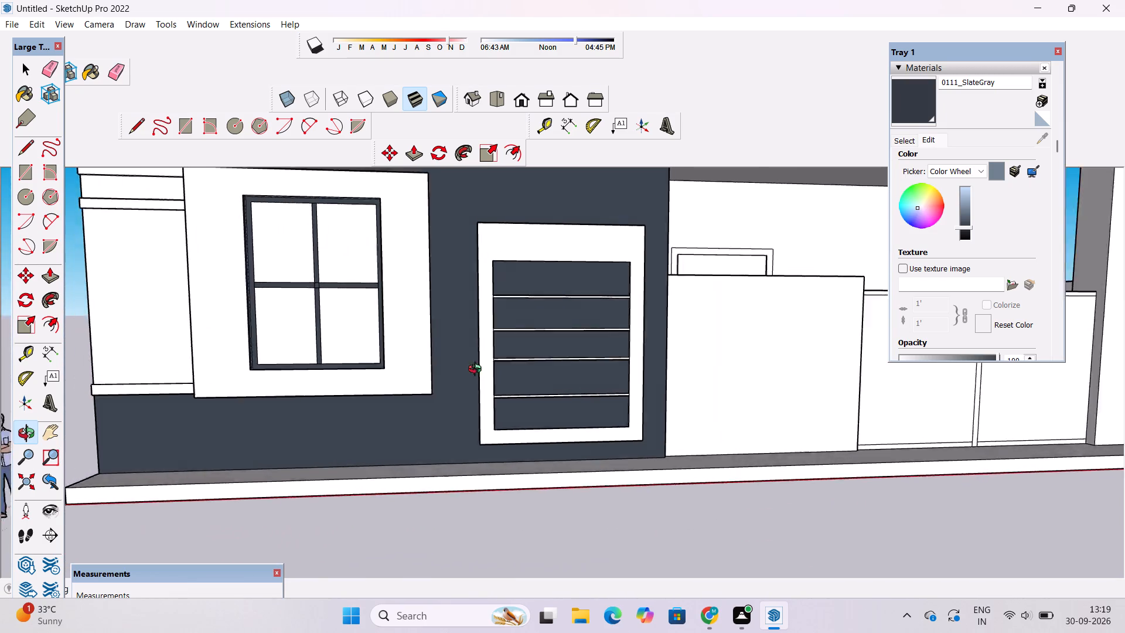
{"action": "left_click_drag", "start_coordinate": [478, 370], "coordinate": [442, 376]}
Examine the whole front facade from several angles, including the tower frame, window strip, balcony and roof terrace.
{"action": "scroll", "coordinate": [438, 365], "scroll_direction": "down", "scroll_amount": 4}
{"action": "left_click_drag", "start_coordinate": [500, 321], "coordinate": [509, 334], "text": "shift"}
{"action": "left_click_drag", "start_coordinate": [509, 341], "coordinate": [537, 315]}
{"action": "scroll", "coordinate": [536, 315], "scroll_direction": "down", "scroll_amount": 3}
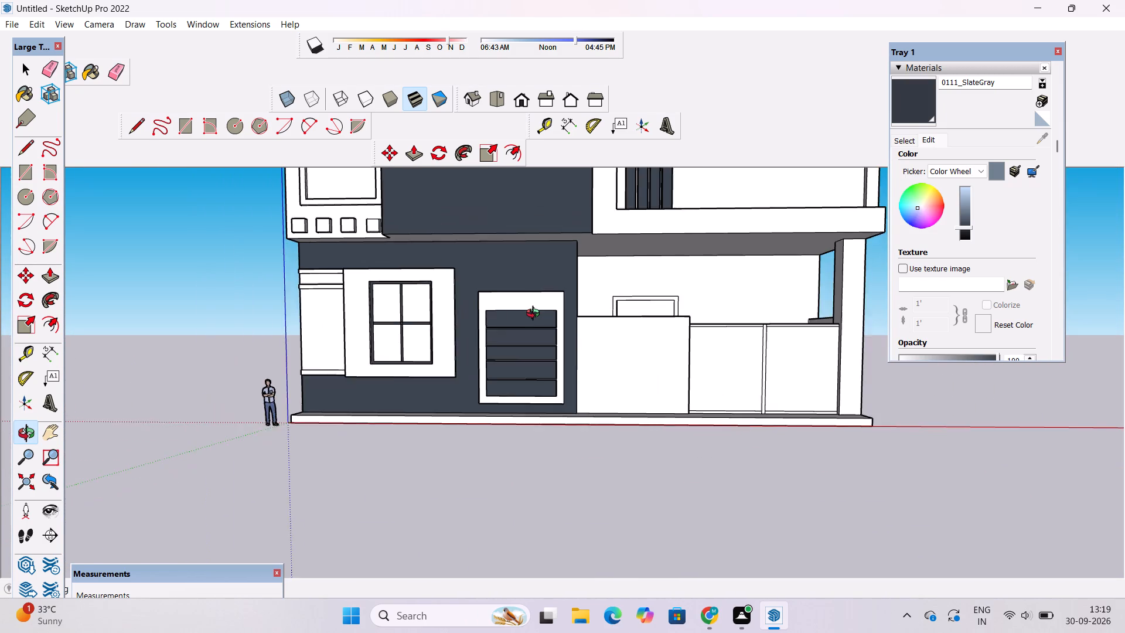
{"action": "left_click_drag", "start_coordinate": [535, 315], "coordinate": [472, 367], "text": "shift"}
{"action": "scroll", "coordinate": [478, 356], "scroll_direction": "down", "scroll_amount": 5}
{"action": "left_click_drag", "start_coordinate": [478, 355], "coordinate": [503, 396], "text": "shift"}
{"action": "scroll", "coordinate": [487, 371], "scroll_direction": "down", "scroll_amount": 11}
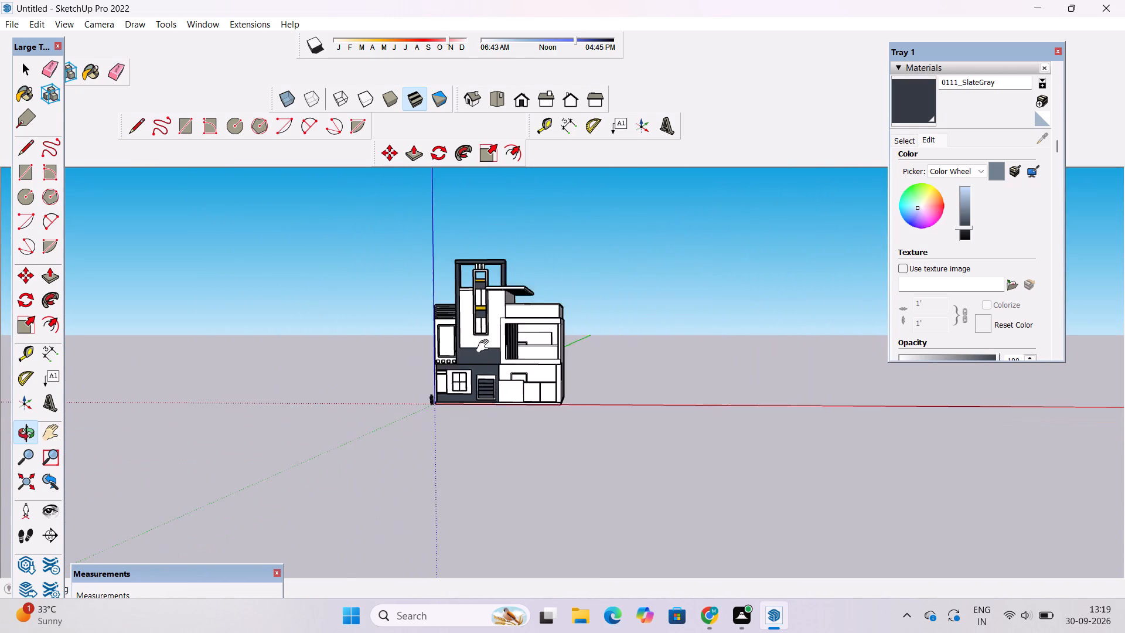
{"action": "left_click_drag", "start_coordinate": [485, 346], "coordinate": [443, 418], "text": "shift"}
{"action": "scroll", "coordinate": [443, 418], "scroll_direction": "up", "scroll_amount": 16}
{"action": "left_click_drag", "start_coordinate": [441, 417], "coordinate": [611, 440]}
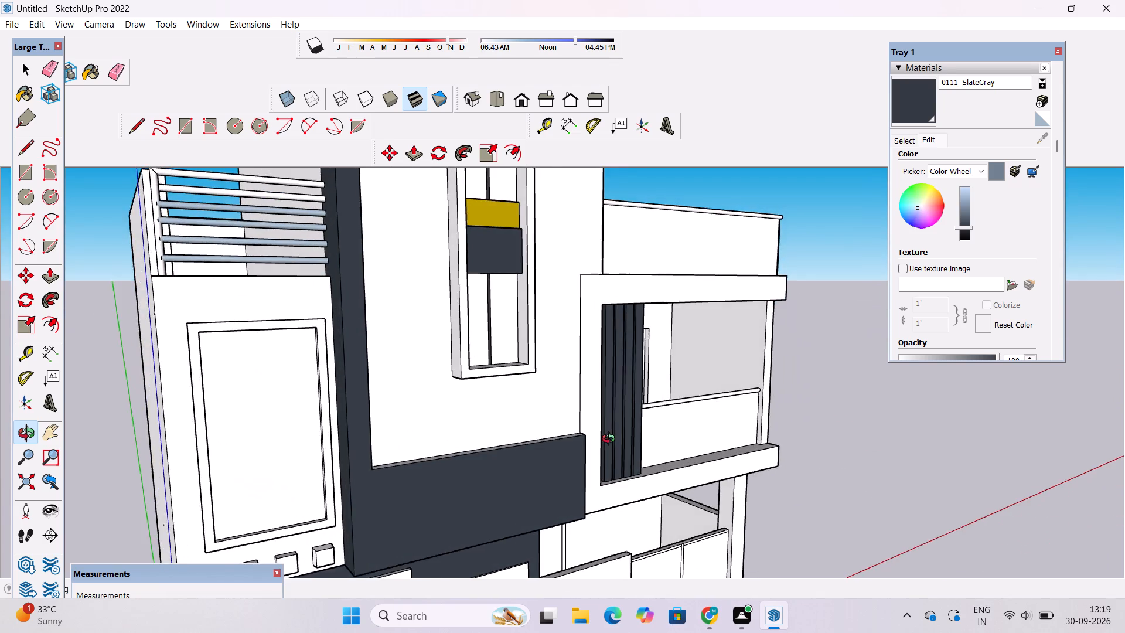
{"action": "left_click_drag", "start_coordinate": [611, 440], "coordinate": [591, 426]}
{"action": "scroll", "coordinate": [412, 381], "scroll_direction": "down", "scroll_amount": 6}
{"action": "left_click_drag", "start_coordinate": [475, 371], "coordinate": [336, 369]}
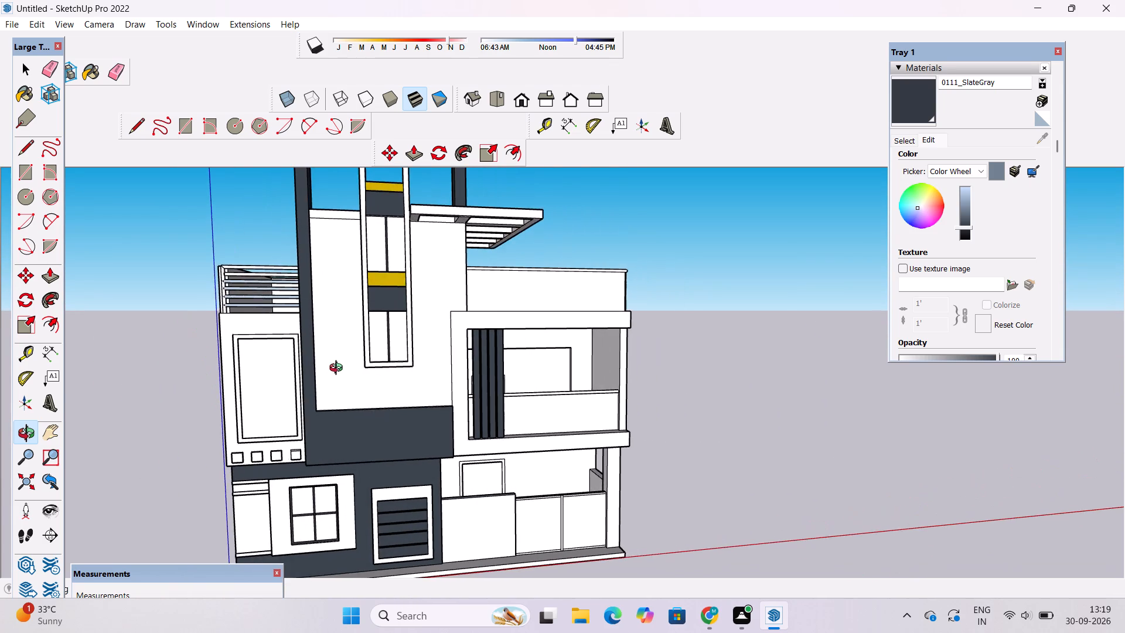
{"action": "scroll", "coordinate": [339, 368], "scroll_direction": "down", "scroll_amount": 4}
{"action": "left_click_drag", "start_coordinate": [370, 373], "coordinate": [286, 409]}
{"action": "scroll", "coordinate": [405, 324], "scroll_direction": "up", "scroll_amount": 3}
{"action": "left_click_drag", "start_coordinate": [405, 324], "coordinate": [396, 361], "text": "shift"}
{"action": "left_click_drag", "start_coordinate": [396, 361], "coordinate": [403, 344]}
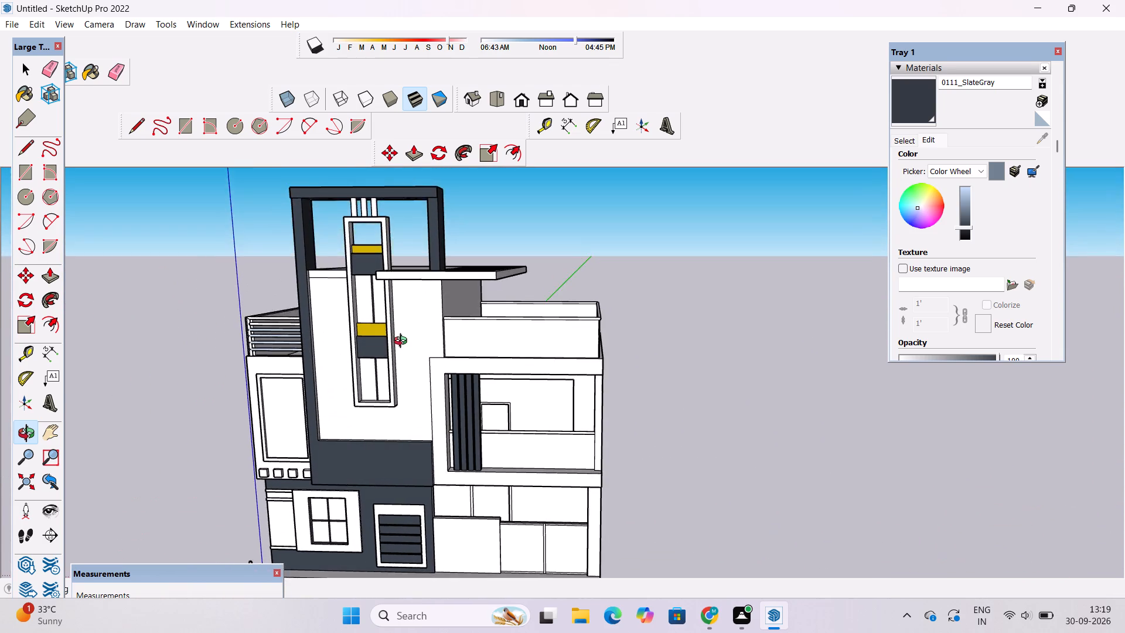
{"action": "scroll", "coordinate": [403, 341], "scroll_direction": "down", "scroll_amount": 3}
{"action": "left_click_drag", "start_coordinate": [403, 341], "coordinate": [400, 356]}
{"action": "left_click_drag", "start_coordinate": [400, 356], "coordinate": [417, 331]}
{"action": "left_click_drag", "start_coordinate": [420, 327], "coordinate": [418, 342], "text": "shift"}
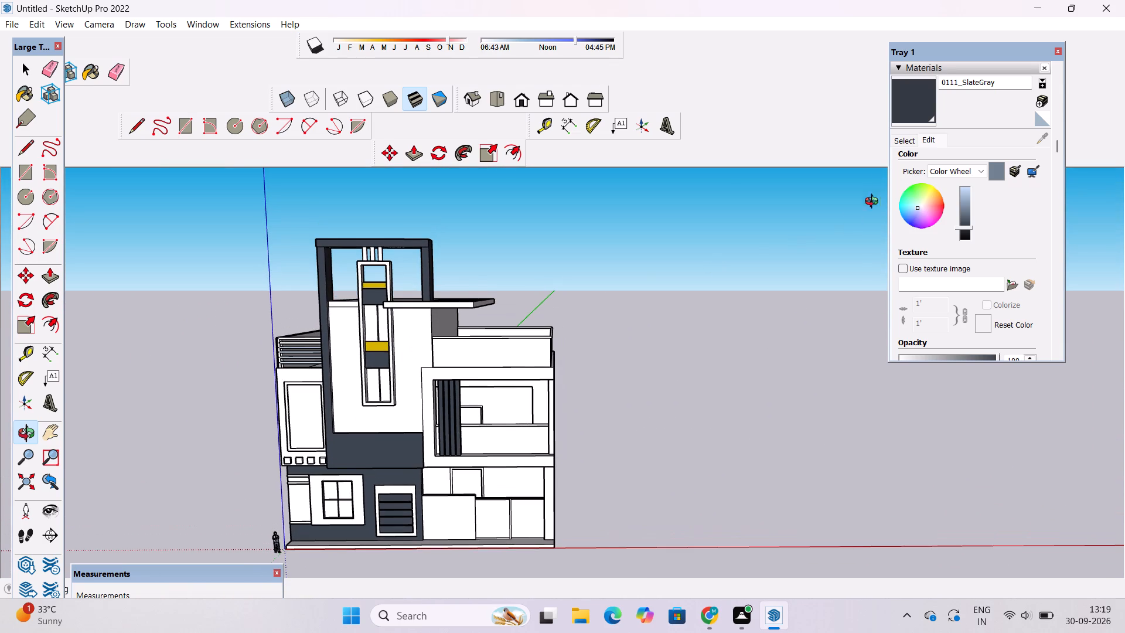
Paint the front and adjoining side outer faces of the roof terrace parapet with Translucent Glass Blue from the Glass and Mirrors collection.
{"action": "left_click", "coordinate": [909, 143]}
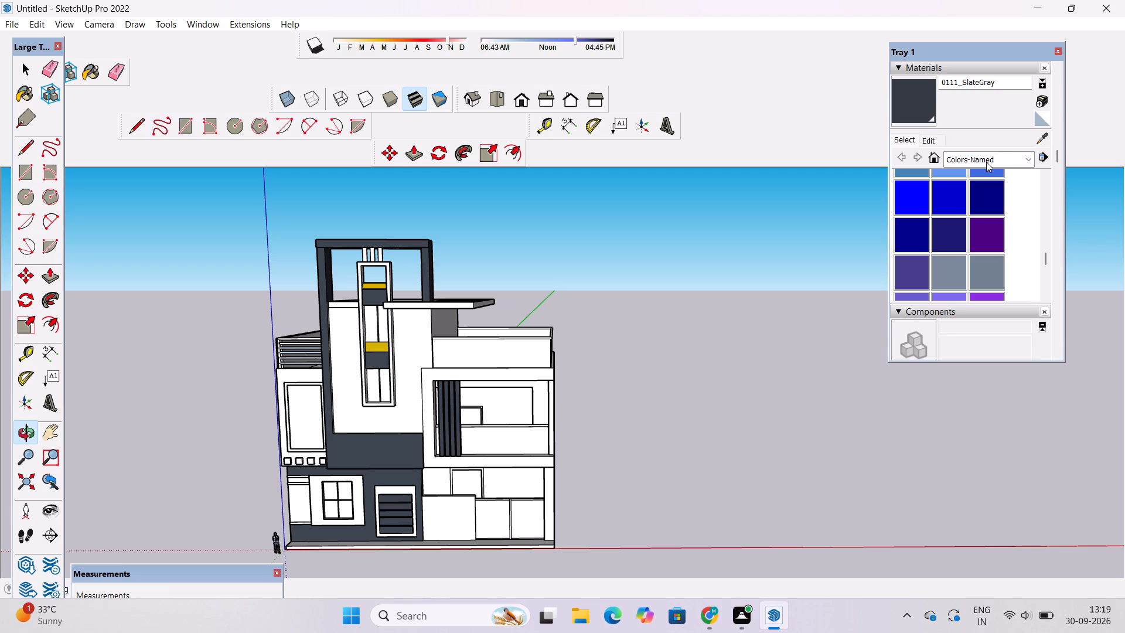
{"action": "left_click", "coordinate": [986, 162]}
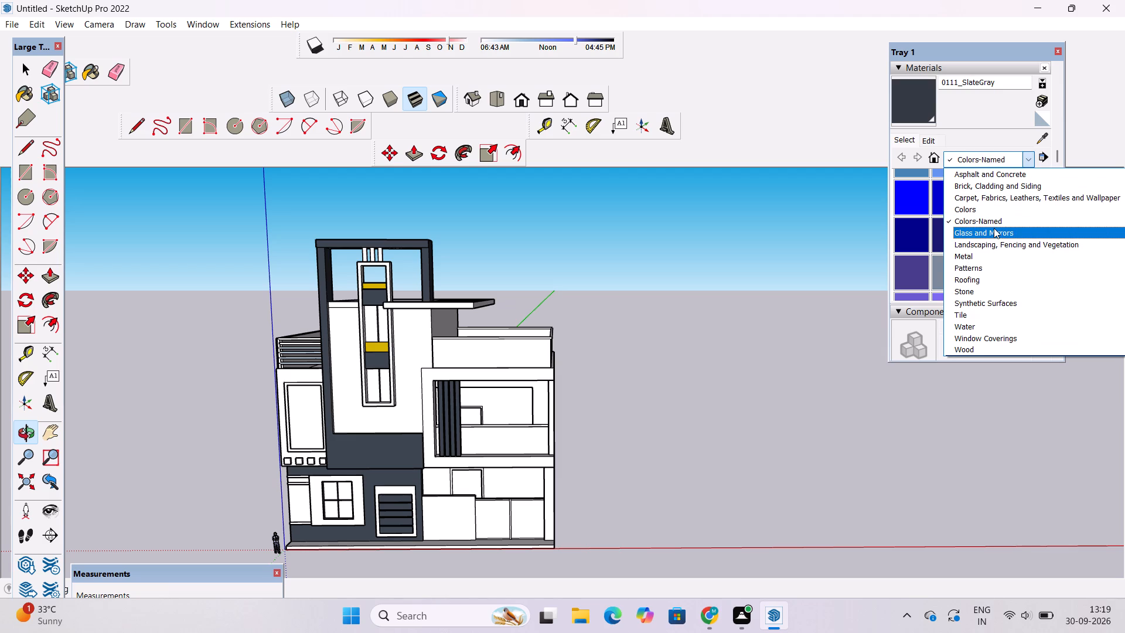
{"action": "left_click", "coordinate": [994, 228]}
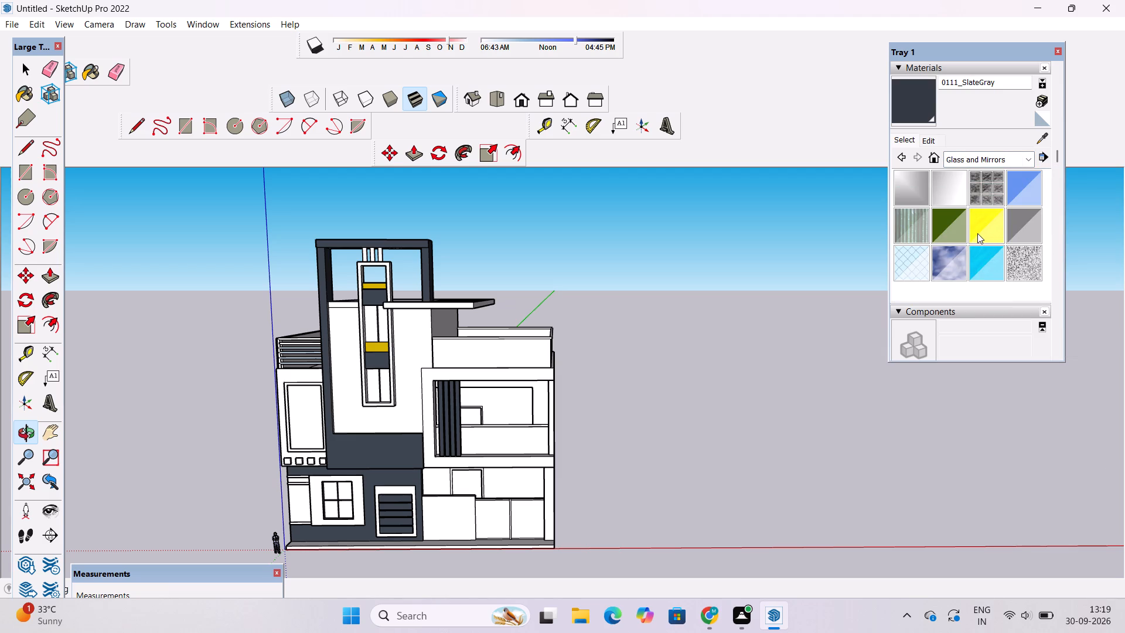
{"action": "left_click", "coordinate": [1028, 191]}
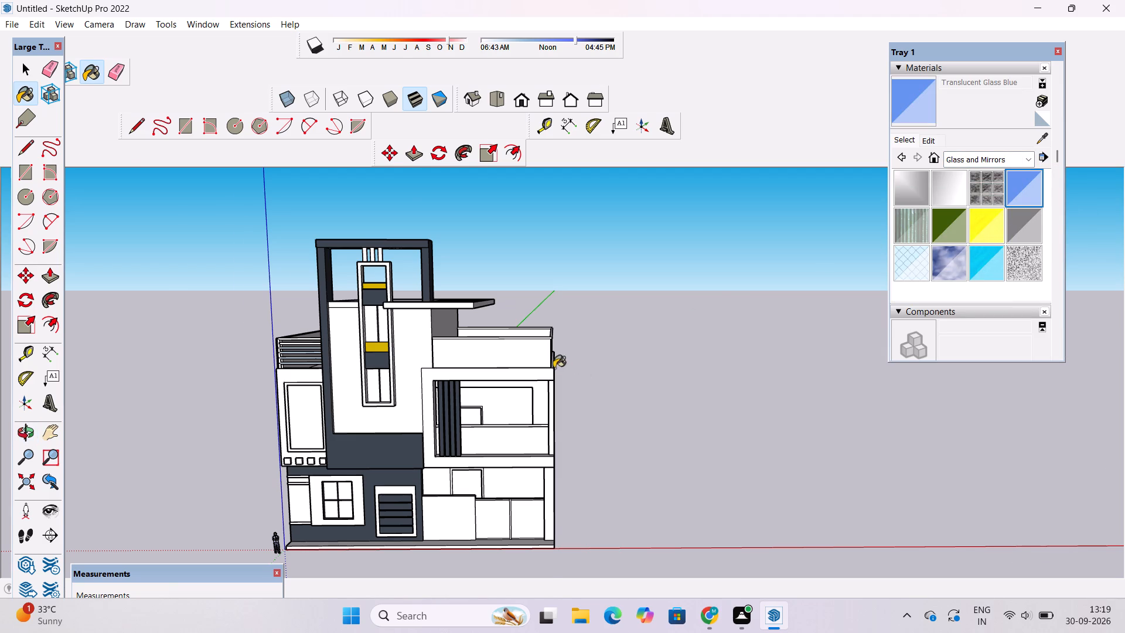
{"action": "scroll", "coordinate": [553, 368], "scroll_direction": "up", "scroll_amount": 5}
{"action": "left_click", "coordinate": [527, 350]}
{"action": "scroll", "coordinate": [558, 331], "scroll_direction": "up", "scroll_amount": 2}
{"action": "key", "text": "o"}
{"action": "left_click_drag", "start_coordinate": [612, 345], "coordinate": [469, 370]}
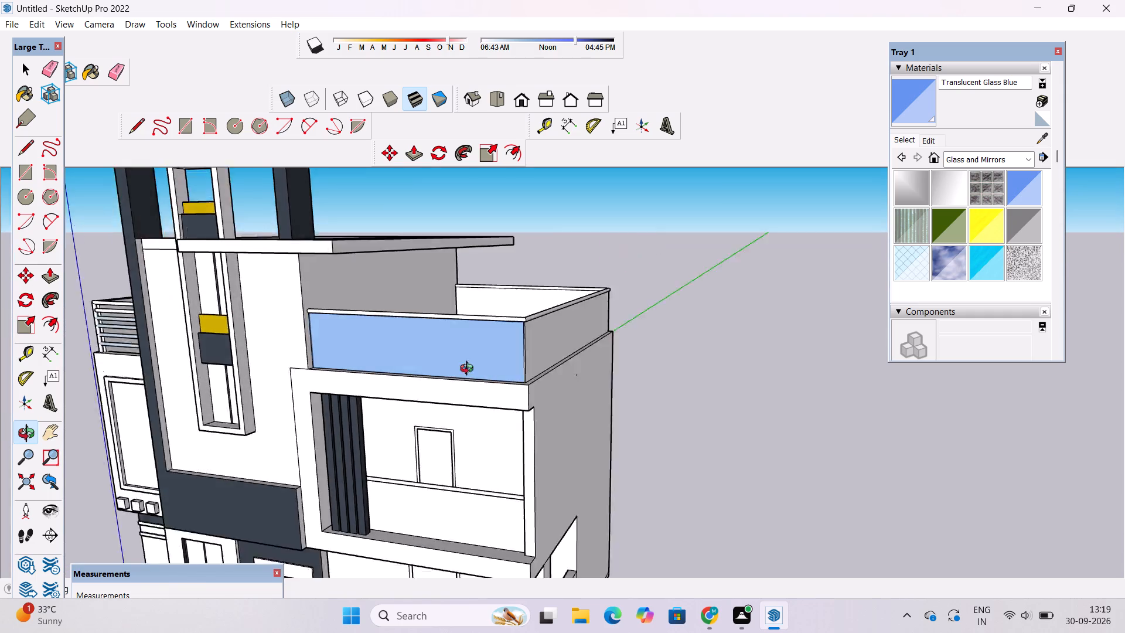
{"action": "left_click_drag", "start_coordinate": [469, 370], "coordinate": [438, 372]}
{"action": "left_click", "coordinate": [913, 99]}
{"action": "scroll", "coordinate": [551, 323], "scroll_direction": "up", "scroll_amount": 4}
{"action": "left_click", "coordinate": [554, 329]}
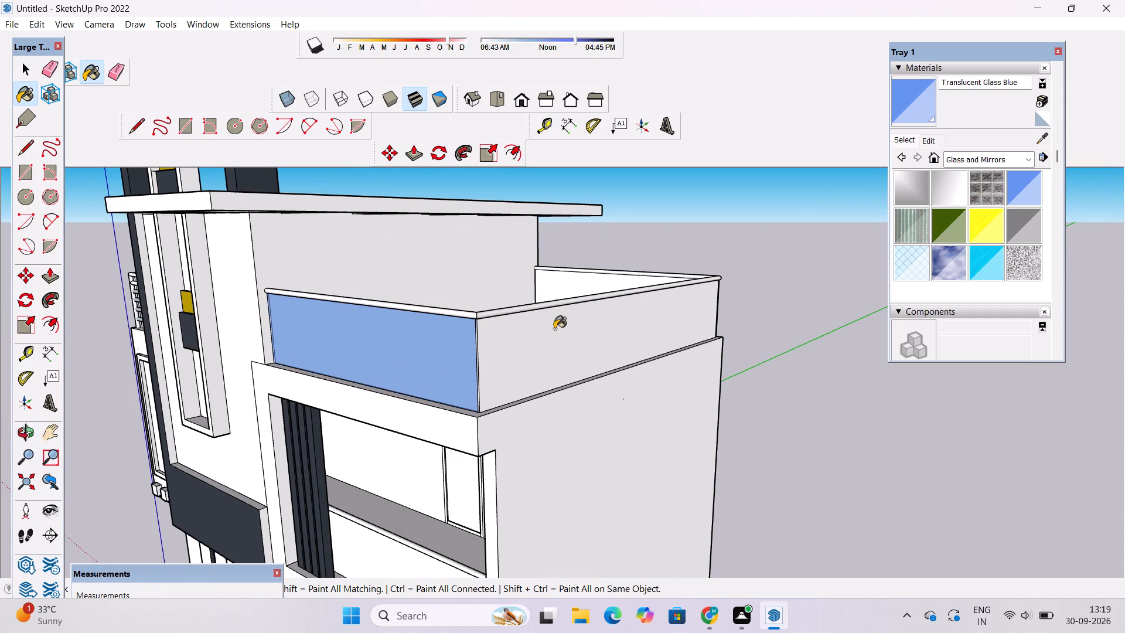
Paint the rear parapet's outer face and the front parapet's inner face on the roof terrace with Translucent Glass Blue.
{"action": "key", "text": "o"}
{"action": "left_click_drag", "start_coordinate": [769, 302], "coordinate": [400, 359]}
{"action": "left_click_drag", "start_coordinate": [609, 350], "coordinate": [504, 355]}
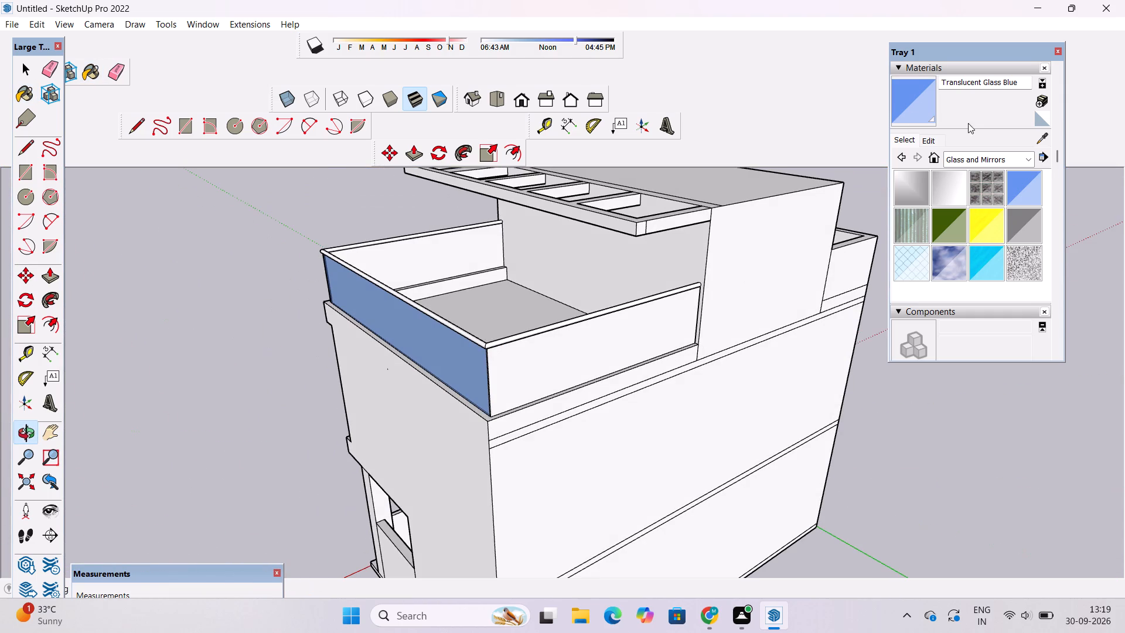
{"action": "left_click", "coordinate": [909, 100]}
{"action": "left_click", "coordinate": [649, 321]}
{"action": "scroll", "coordinate": [443, 239], "scroll_direction": "up", "scroll_amount": 5}
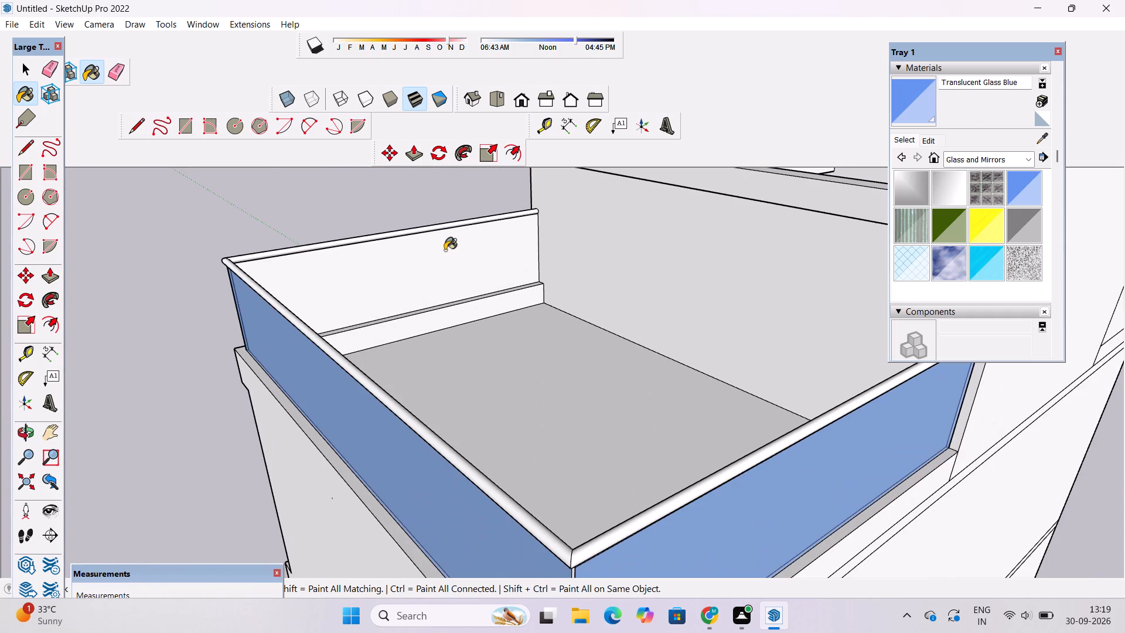
{"action": "left_click", "coordinate": [445, 250]}
Paint the inner faces of the roof terrace's side and rear parapets with Translucent Glass Blue.
{"action": "scroll", "coordinate": [525, 316], "scroll_direction": "down", "scroll_amount": 4}
{"action": "key", "text": "o"}
{"action": "left_click_drag", "start_coordinate": [455, 331], "coordinate": [864, 403]}
{"action": "left_click_drag", "start_coordinate": [765, 305], "coordinate": [590, 393], "text": "shift"}
{"action": "left_click_drag", "start_coordinate": [588, 393], "coordinate": [710, 356]}
{"action": "left_click_drag", "start_coordinate": [662, 324], "coordinate": [629, 378]}
{"action": "left_click_drag", "start_coordinate": [616, 384], "coordinate": [848, 329]}
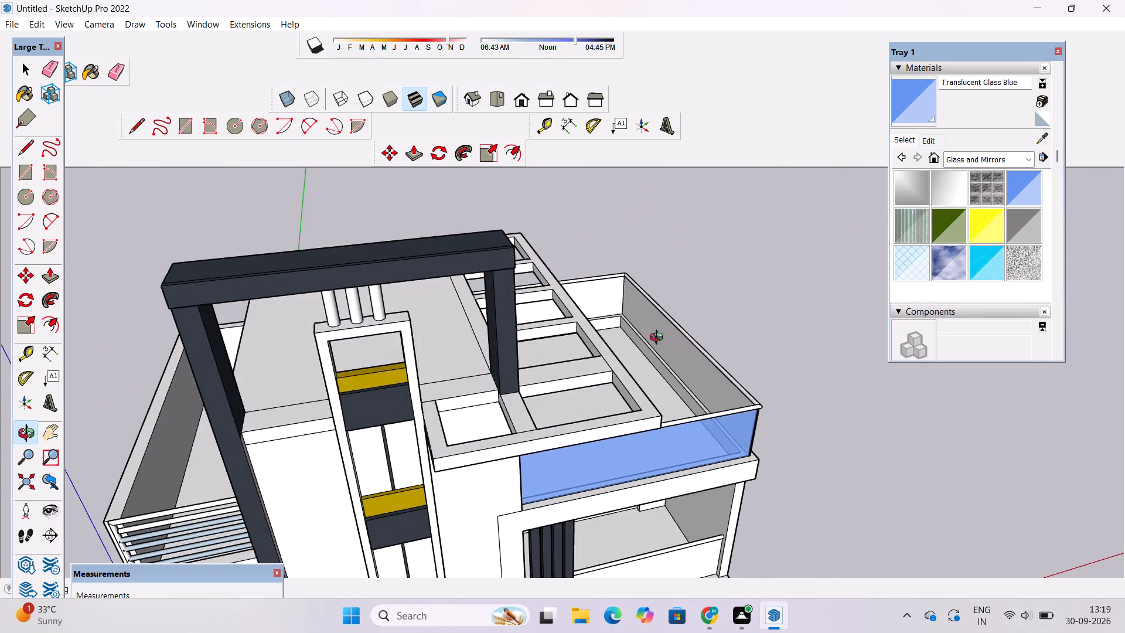
{"action": "left_click_drag", "start_coordinate": [659, 339], "coordinate": [647, 414]}
{"action": "scroll", "coordinate": [640, 401], "scroll_direction": "up", "scroll_amount": 4}
{"action": "left_click_drag", "start_coordinate": [636, 399], "coordinate": [626, 359]}
{"action": "left_click", "coordinate": [906, 93]}
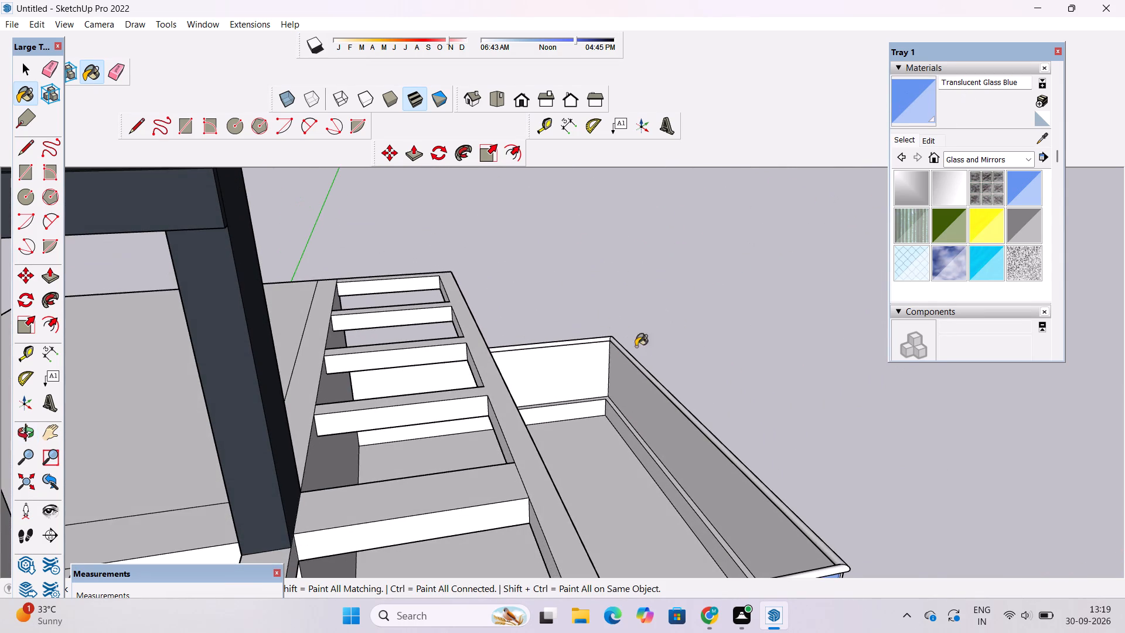
{"action": "scroll", "coordinate": [612, 382], "scroll_direction": "up", "scroll_amount": 5}
{"action": "left_click", "coordinate": [643, 373]}
{"action": "left_click", "coordinate": [565, 356]}
Adjust the brightness of the Translucent Glass Blue material, settling on a bright shade near the top of the brightness scale.
{"action": "key", "text": "o"}
{"action": "scroll", "coordinate": [572, 355], "scroll_direction": "down", "scroll_amount": 3}
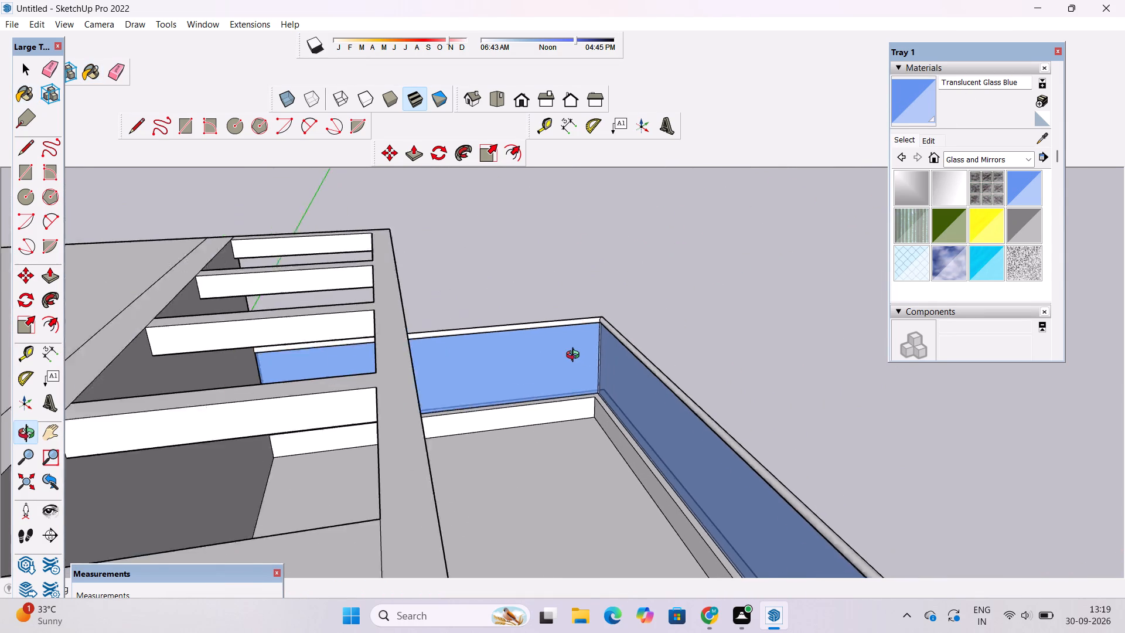
{"action": "scroll", "coordinate": [575, 356], "scroll_direction": "down", "scroll_amount": 2}
{"action": "left_click_drag", "start_coordinate": [694, 387], "coordinate": [568, 354]}
{"action": "scroll", "coordinate": [553, 322], "scroll_direction": "down", "scroll_amount": 12}
{"action": "left_click_drag", "start_coordinate": [585, 401], "coordinate": [614, 377]}
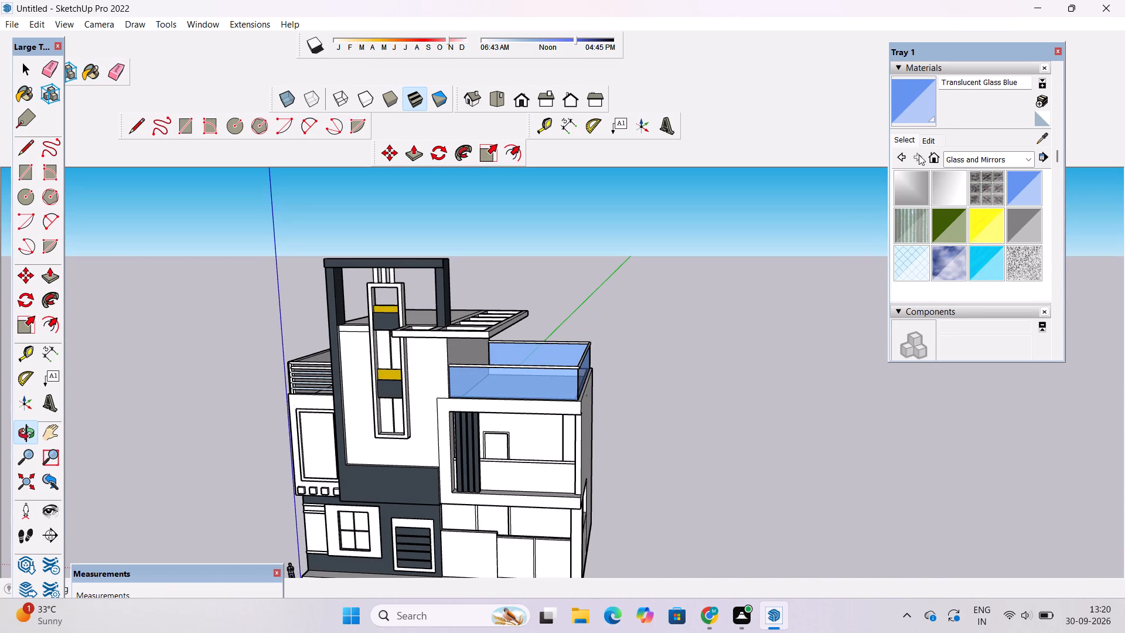
{"action": "left_click", "coordinate": [930, 145]}
{"action": "left_click", "coordinate": [967, 201]}
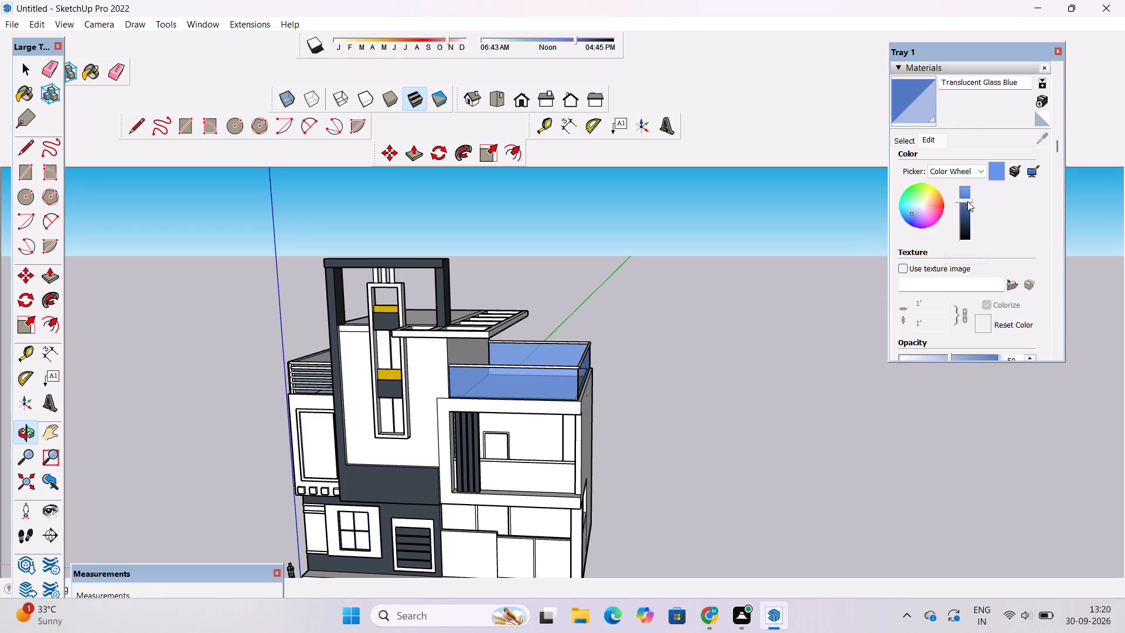
{"action": "left_click", "coordinate": [966, 201]}
{"action": "left_click", "coordinate": [969, 187]}
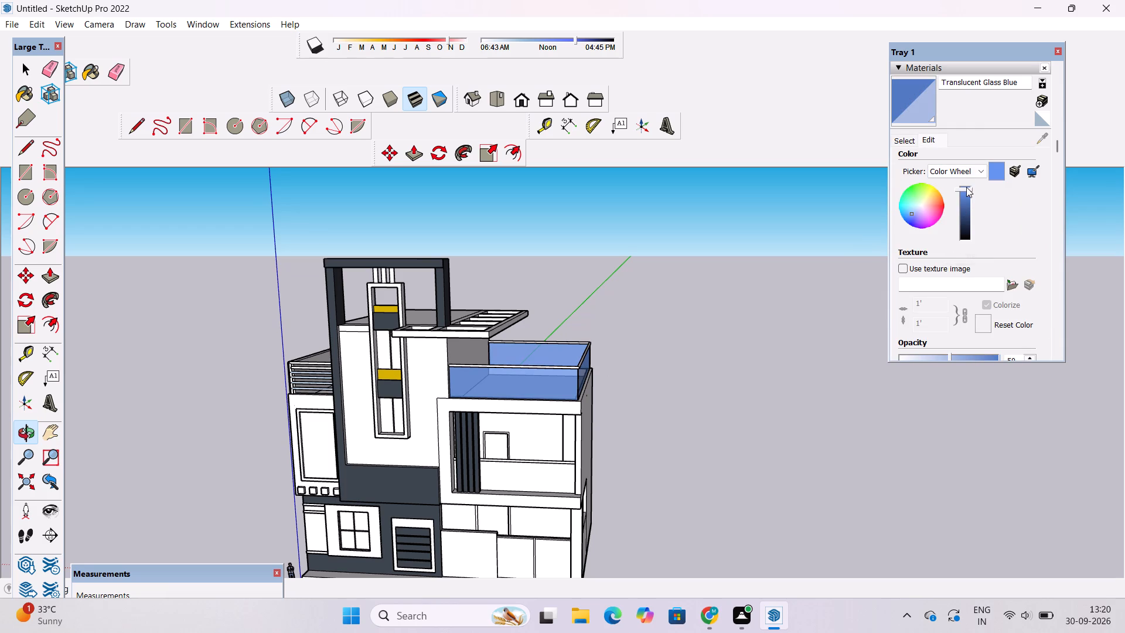
{"action": "left_click", "coordinate": [966, 187]}
{"action": "left_click", "coordinate": [965, 189]}
{"action": "left_click", "coordinate": [965, 193]}
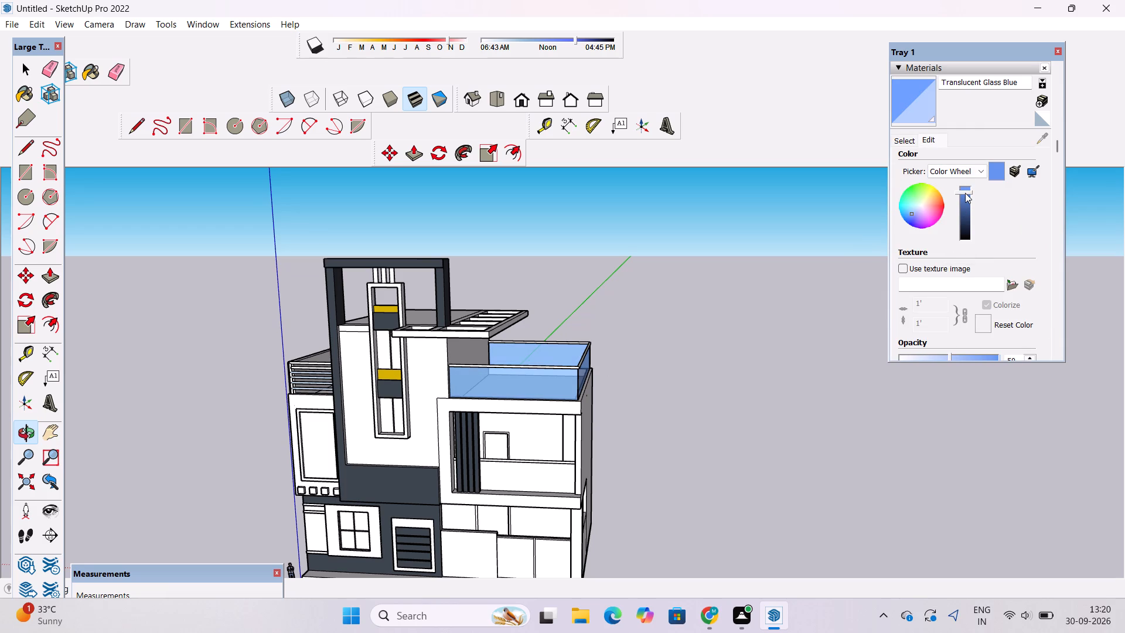
Examine the front facade and the blue glass roof terrace parapet from raised and eye-level viewpoints.
{"action": "key", "text": "o"}
{"action": "scroll", "coordinate": [742, 253], "scroll_direction": "down", "scroll_amount": 5}
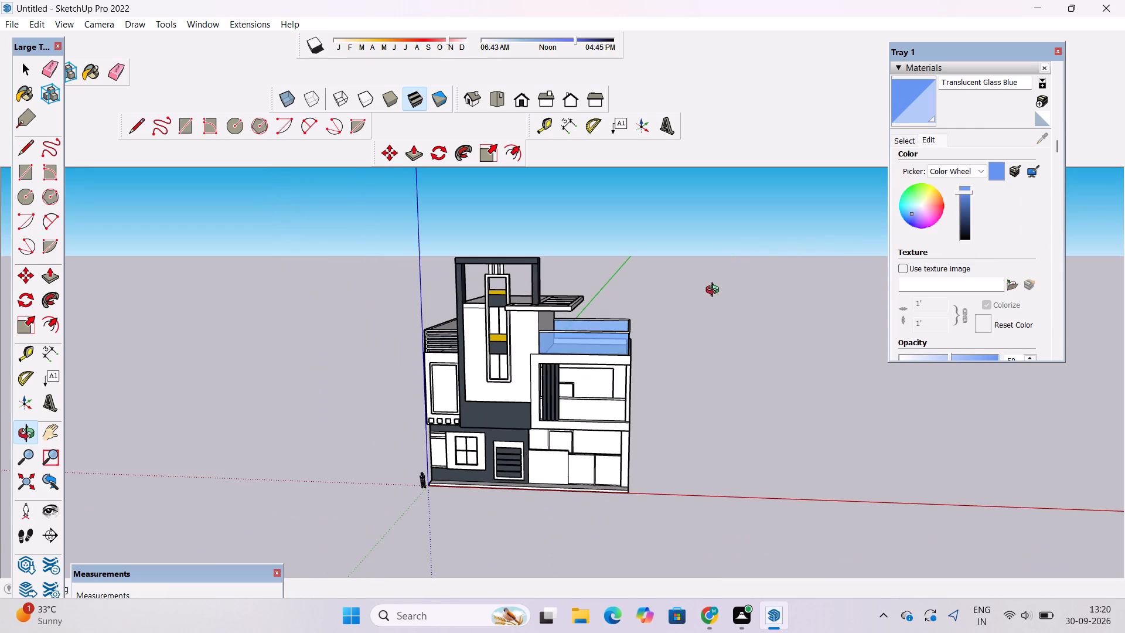
{"action": "left_click_drag", "start_coordinate": [717, 314], "coordinate": [725, 336]}
{"action": "left_click_drag", "start_coordinate": [656, 352], "coordinate": [705, 284], "text": "shift"}
{"action": "scroll", "coordinate": [677, 319], "scroll_direction": "up", "scroll_amount": 4}
{"action": "left_click_drag", "start_coordinate": [662, 334], "coordinate": [675, 290]}
{"action": "scroll", "coordinate": [675, 290], "scroll_direction": "down", "scroll_amount": 4}
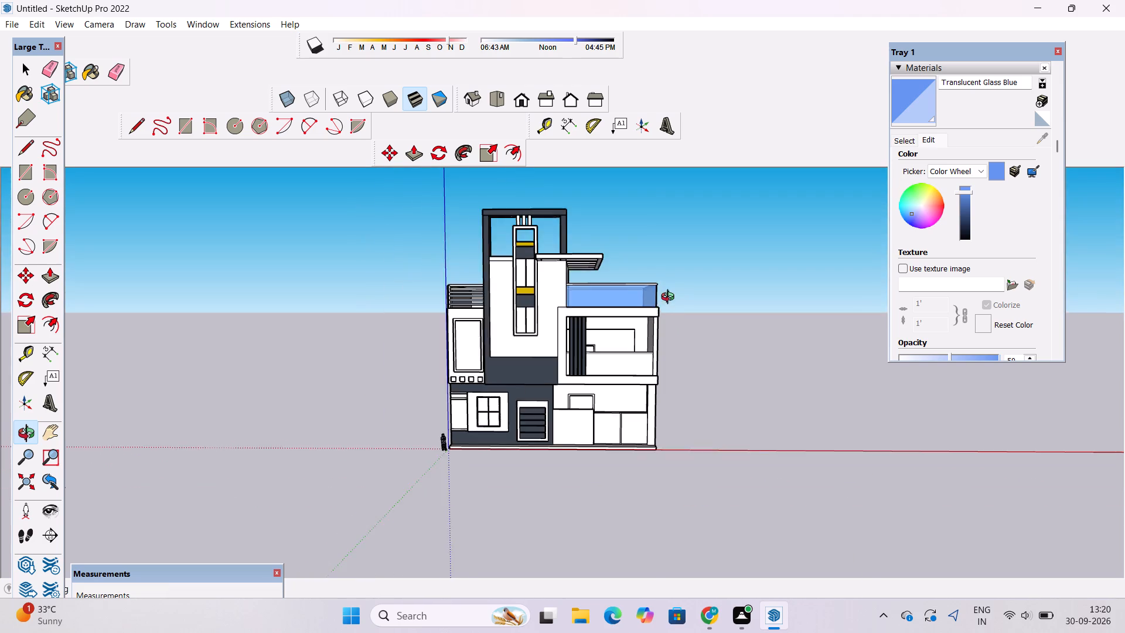
{"action": "scroll", "coordinate": [670, 298], "scroll_direction": "down", "scroll_amount": 1}
{"action": "left_click_drag", "start_coordinate": [663, 341], "coordinate": [669, 360]}
{"action": "scroll", "coordinate": [649, 360], "scroll_direction": "up", "scroll_amount": 4}
{"action": "left_click_drag", "start_coordinate": [649, 360], "coordinate": [649, 333]}
Paint the first-floor balcony railing panel with Translucent Glass Gray from the Glass and Mirrors collection.
{"action": "left_click", "coordinate": [904, 143]}
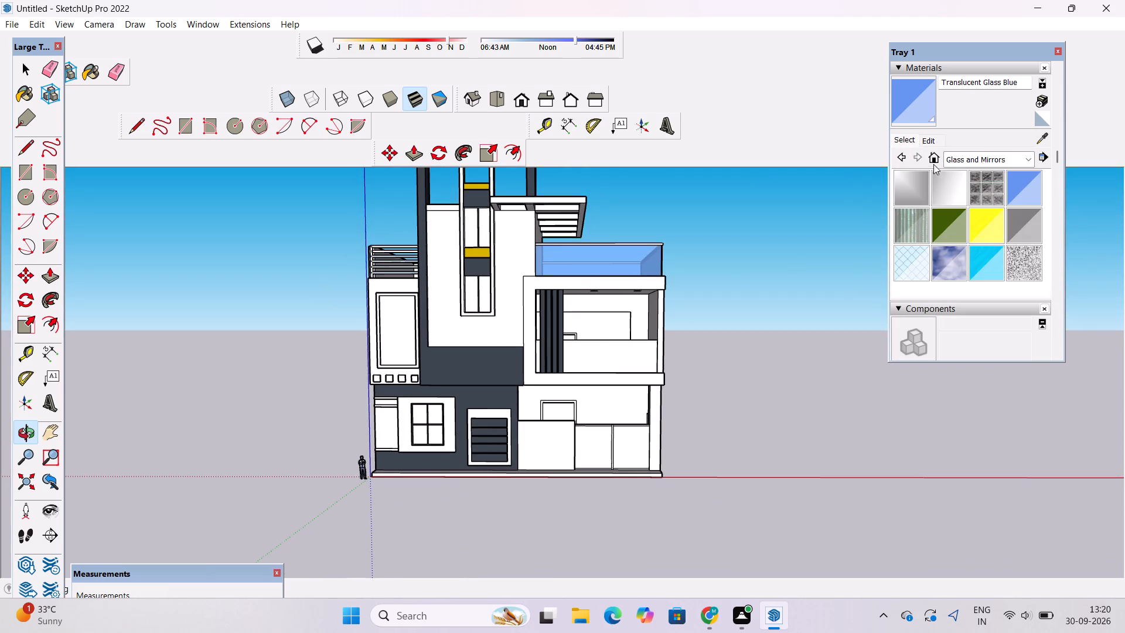
{"action": "left_click", "coordinate": [1027, 225]}
{"action": "scroll", "coordinate": [576, 357], "scroll_direction": "up", "scroll_amount": 5}
{"action": "left_click", "coordinate": [604, 356]}
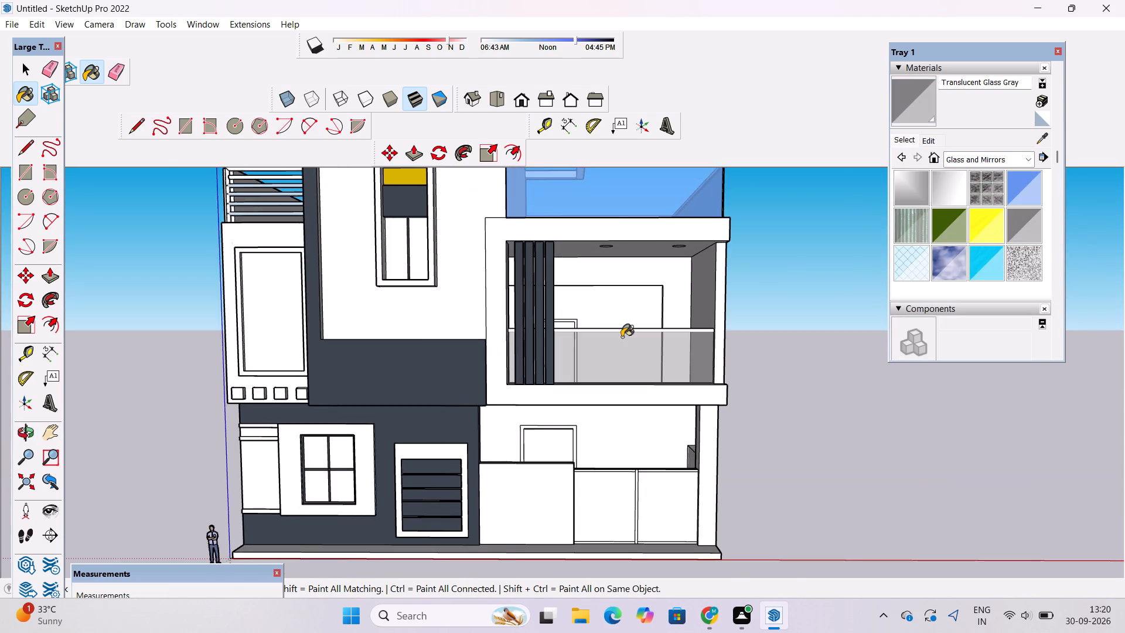
{"action": "scroll", "coordinate": [629, 325], "scroll_direction": "up", "scroll_amount": 5}
{"action": "scroll", "coordinate": [636, 331], "scroll_direction": "down", "scroll_amount": 6}
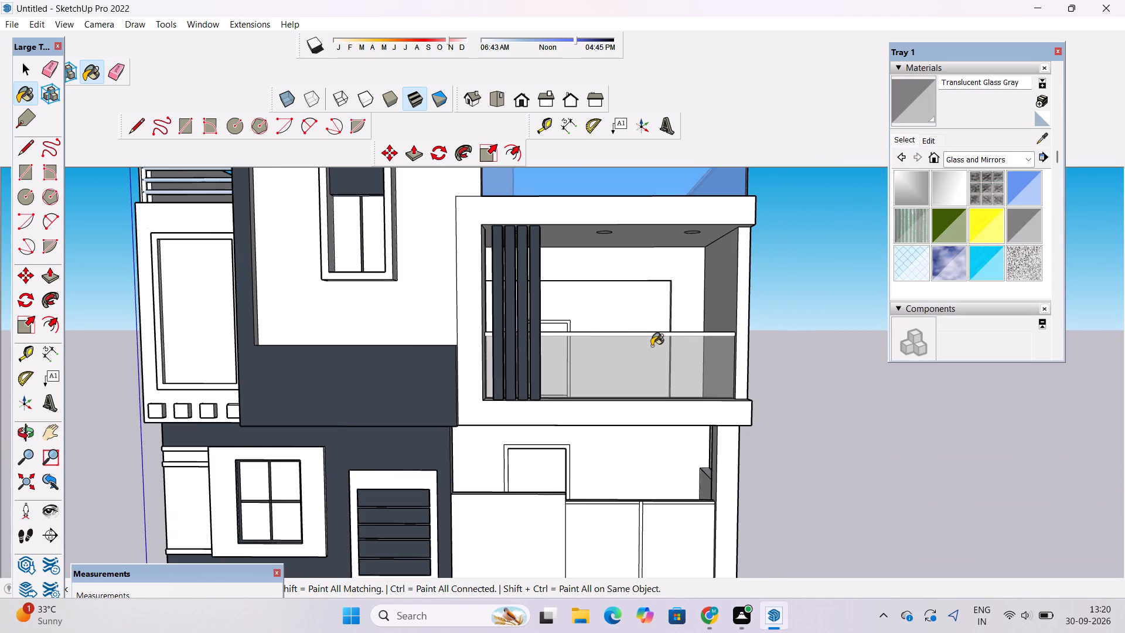
{"action": "scroll", "coordinate": [652, 346], "scroll_direction": "down", "scroll_amount": 5}
{"action": "scroll", "coordinate": [653, 358], "scroll_direction": "up", "scroll_amount": 8}
{"action": "scroll", "coordinate": [653, 347], "scroll_direction": "down", "scroll_amount": 2}
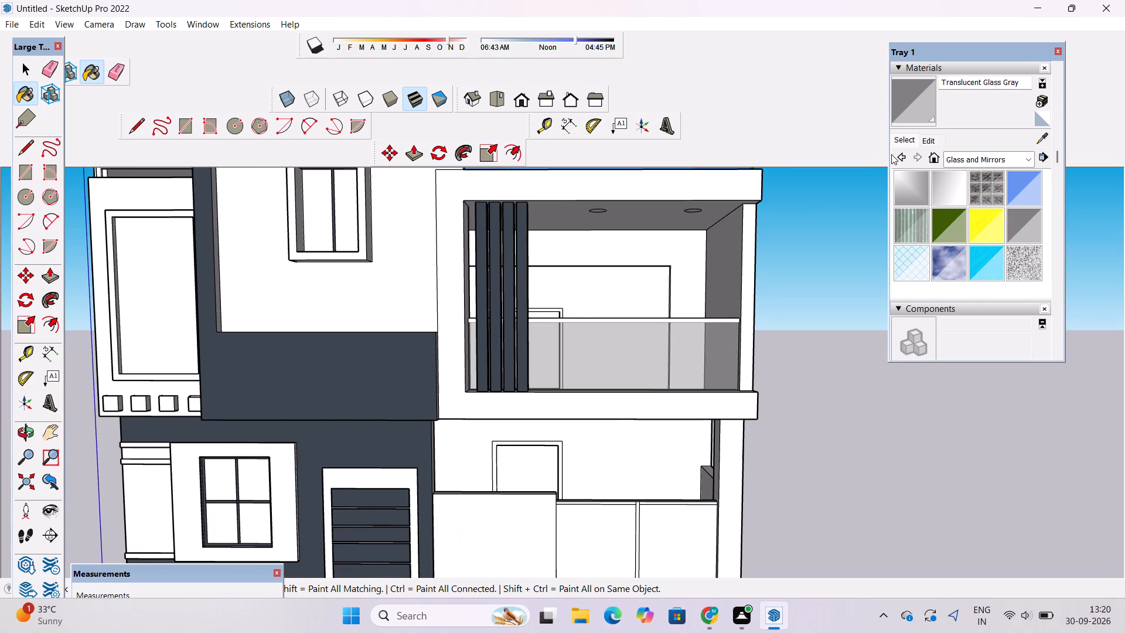
Paint all four panes of the ground-floor window with Translucent Glass Gray.
{"action": "scroll", "coordinate": [656, 298], "scroll_direction": "down", "scroll_amount": 8}
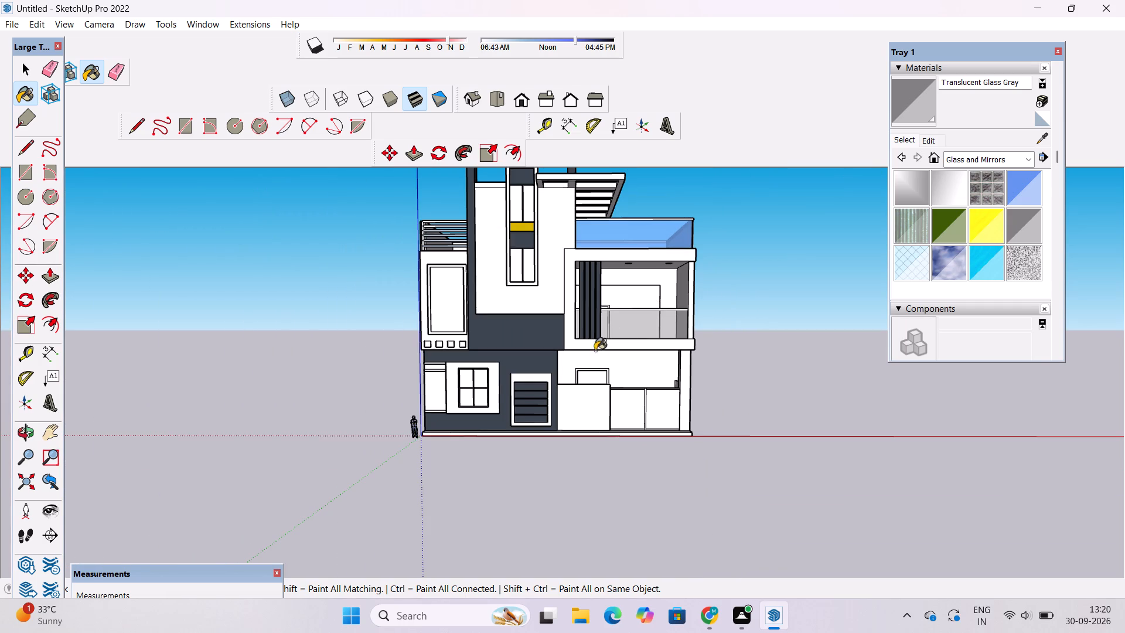
{"action": "scroll", "coordinate": [471, 417], "scroll_direction": "up", "scroll_amount": 15}
{"action": "left_click", "coordinate": [517, 337]}
{"action": "left_click", "coordinate": [437, 329]}
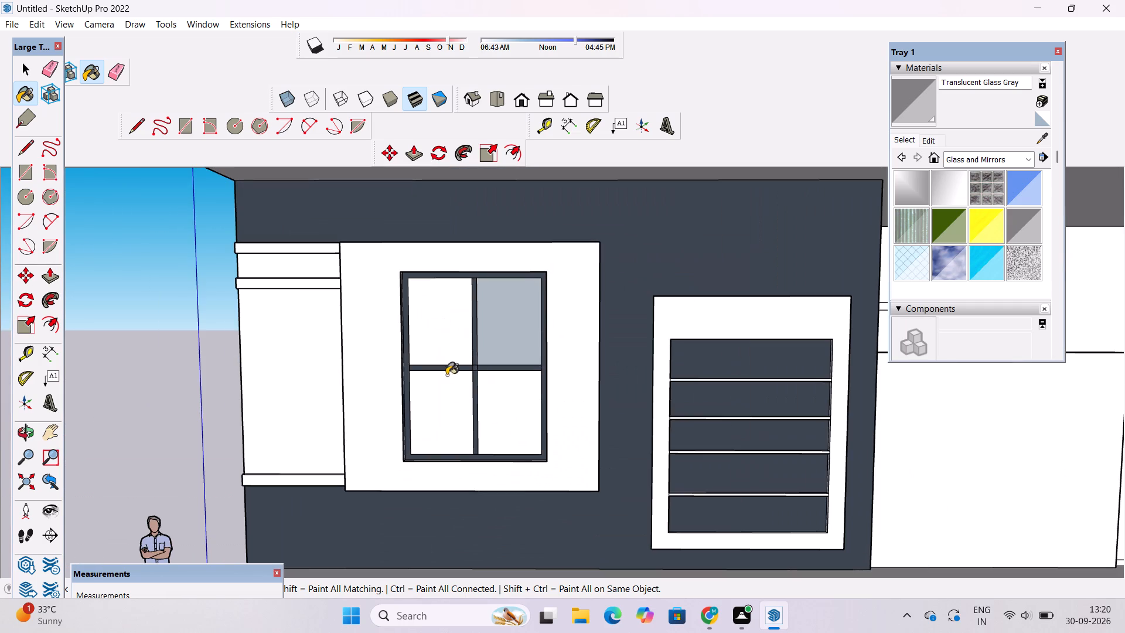
{"action": "left_click", "coordinate": [459, 431]}
{"action": "left_click", "coordinate": [512, 401]}
Examine the front facade and upper floors of the house from angled and low viewpoints.
{"action": "key", "text": "o"}
{"action": "scroll", "coordinate": [472, 413], "scroll_direction": "down", "scroll_amount": 5}
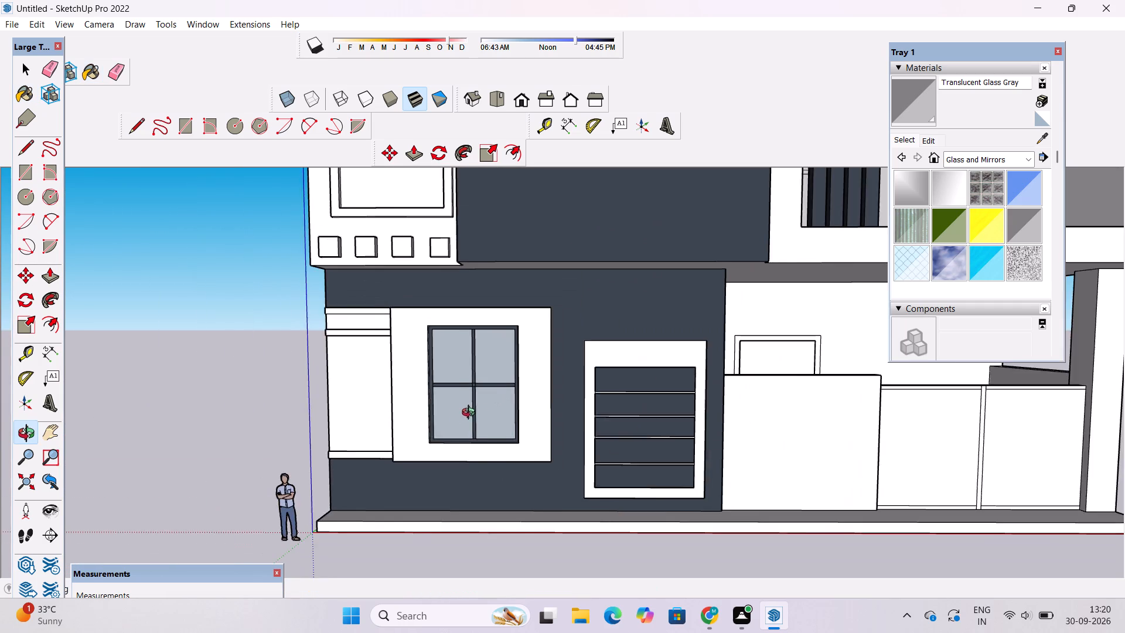
{"action": "left_click_drag", "start_coordinate": [462, 418], "coordinate": [578, 409]}
{"action": "scroll", "coordinate": [575, 374], "scroll_direction": "down", "scroll_amount": 5}
{"action": "left_click_drag", "start_coordinate": [591, 340], "coordinate": [567, 429], "text": "shift"}
{"action": "scroll", "coordinate": [563, 418], "scroll_direction": "down", "scroll_amount": 4}
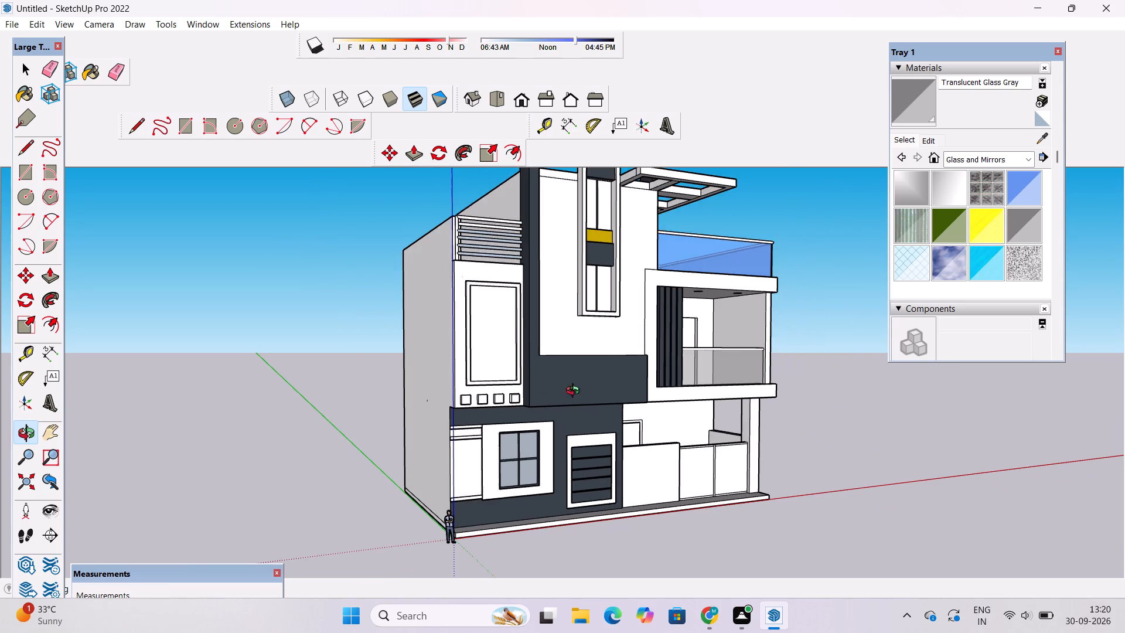
{"action": "left_click_drag", "start_coordinate": [577, 385], "coordinate": [564, 416], "text": "shift"}
{"action": "scroll", "coordinate": [564, 416], "scroll_direction": "up", "scroll_amount": 2}
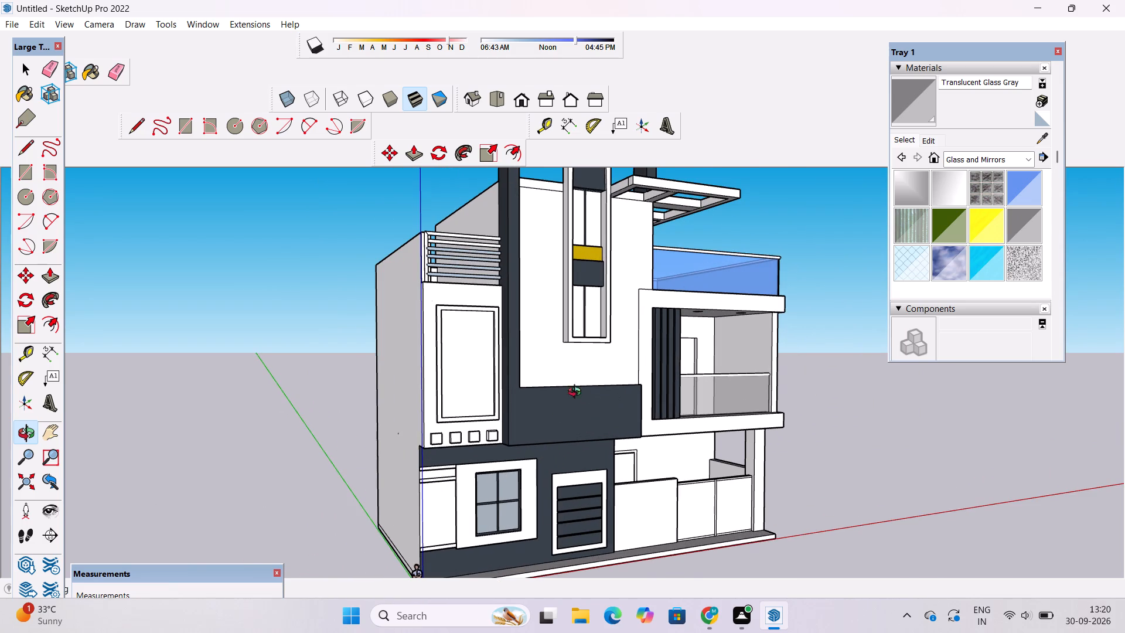
{"action": "scroll", "coordinate": [506, 372], "scroll_direction": "up", "scroll_amount": 1}
{"action": "left_click_drag", "start_coordinate": [525, 379], "coordinate": [515, 389], "text": "shift"}
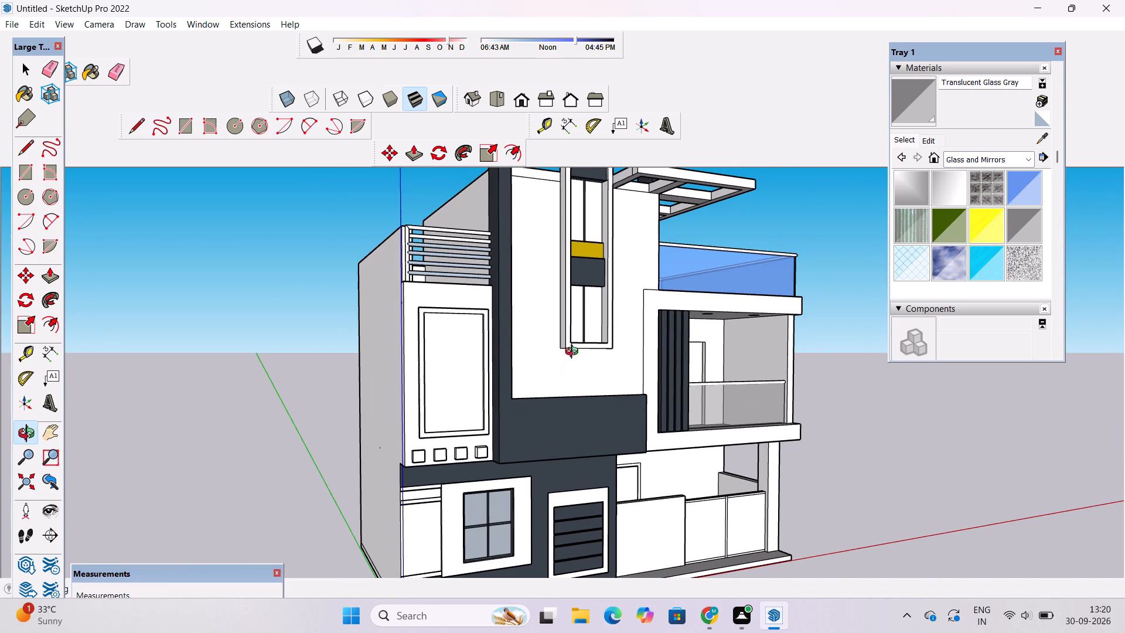
{"action": "left_click_drag", "start_coordinate": [571, 356], "coordinate": [497, 417], "text": "shift"}
Paint the first-floor balcony's recessed wall surround and its vertical side reveal with 0039_DarkOrange from the Colors-Named collection.
{"action": "left_click", "coordinate": [895, 137]}
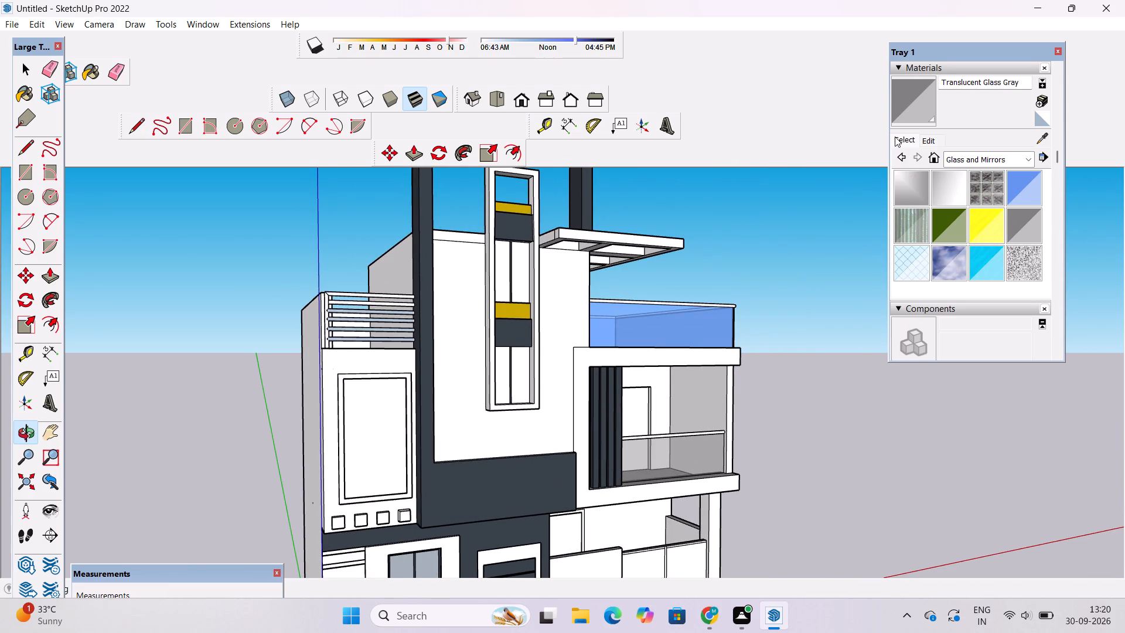
{"action": "left_click", "coordinate": [957, 162]}
{"action": "left_click", "coordinate": [981, 223]}
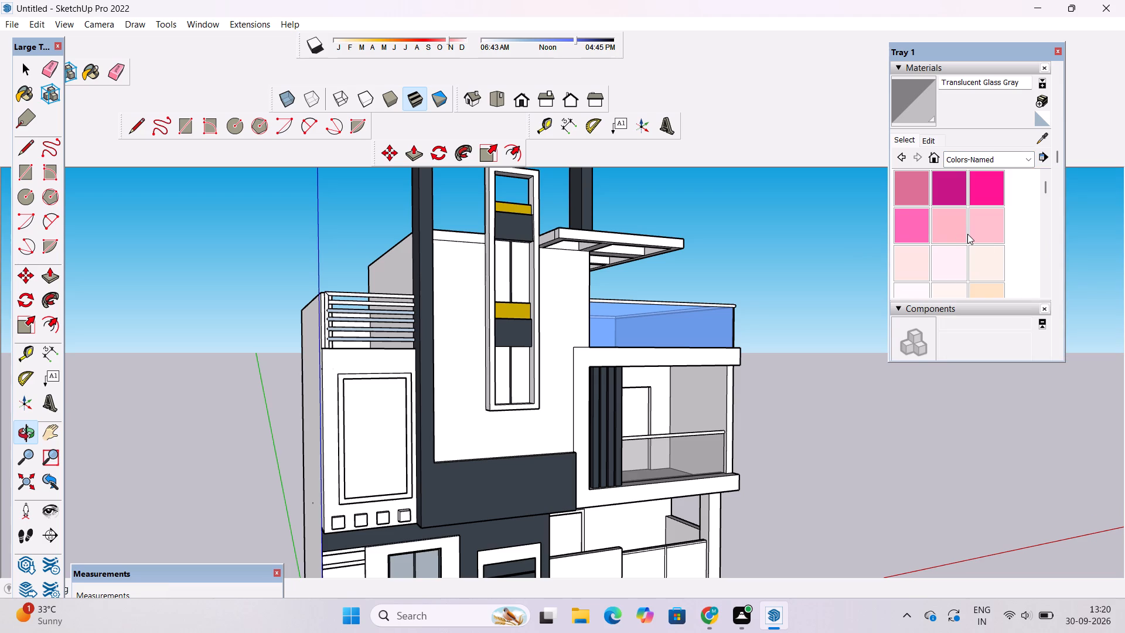
{"action": "scroll", "coordinate": [953, 241], "scroll_direction": "down", "scroll_amount": 3}
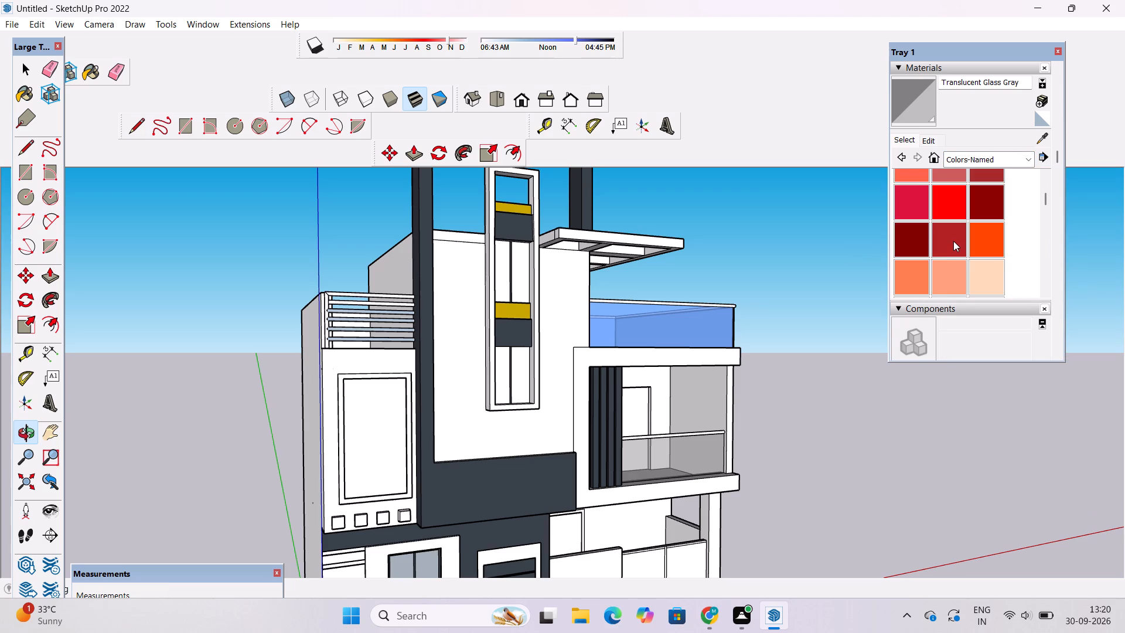
{"action": "scroll", "coordinate": [953, 241], "scroll_direction": "down", "scroll_amount": 1}
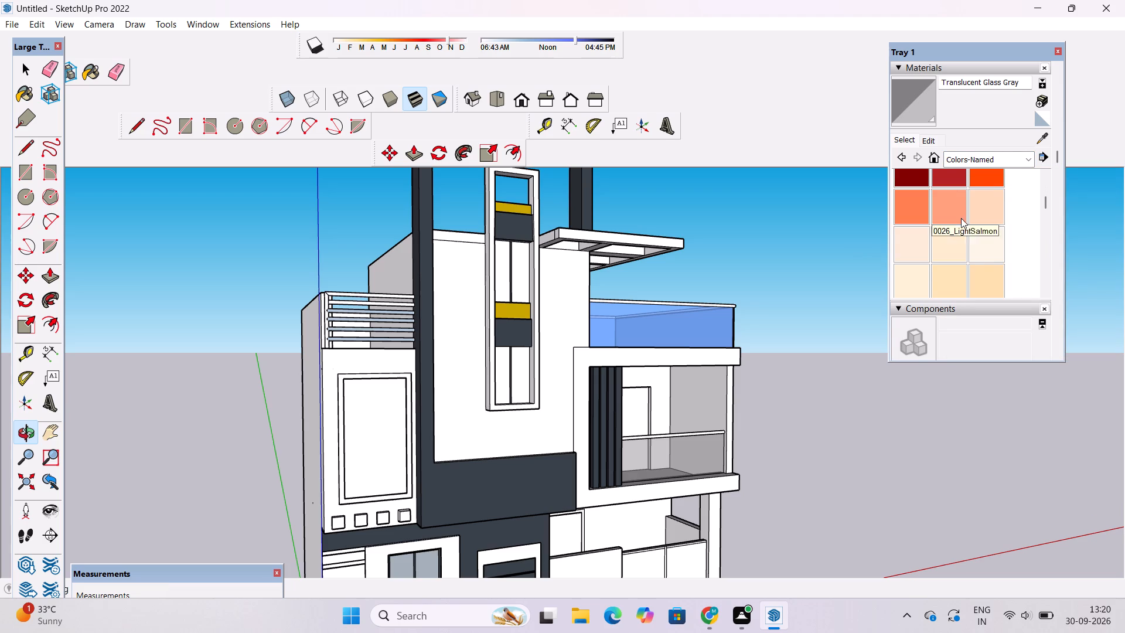
{"action": "scroll", "coordinate": [952, 240], "scroll_direction": "down", "scroll_amount": 2}
{"action": "left_click", "coordinate": [987, 216]}
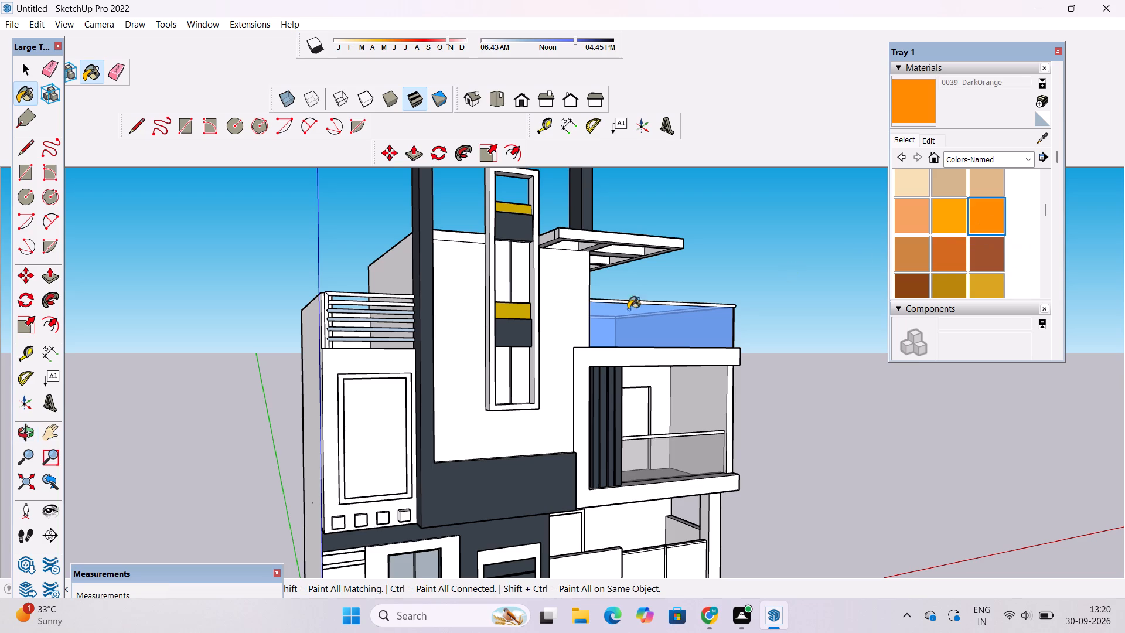
{"action": "scroll", "coordinate": [511, 314], "scroll_direction": "up", "scroll_amount": 5}
{"action": "scroll", "coordinate": [735, 467], "scroll_direction": "up", "scroll_amount": 9}
{"action": "left_click", "coordinate": [693, 353]}
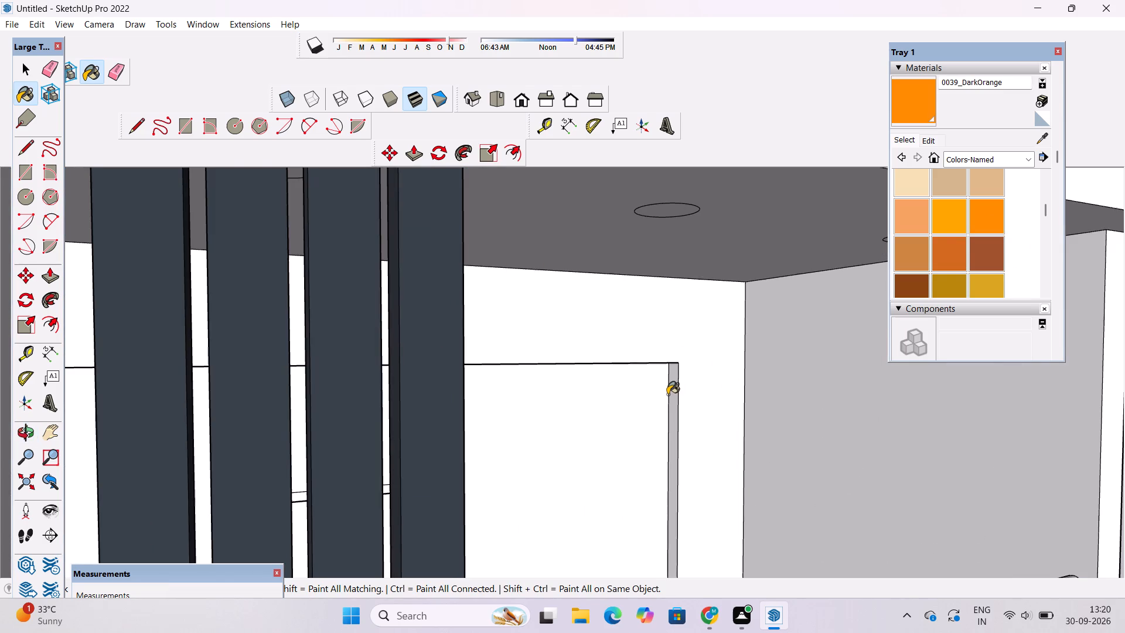
{"action": "scroll", "coordinate": [667, 394], "scroll_direction": "up", "scroll_amount": 3}
{"action": "left_click", "coordinate": [681, 367]}
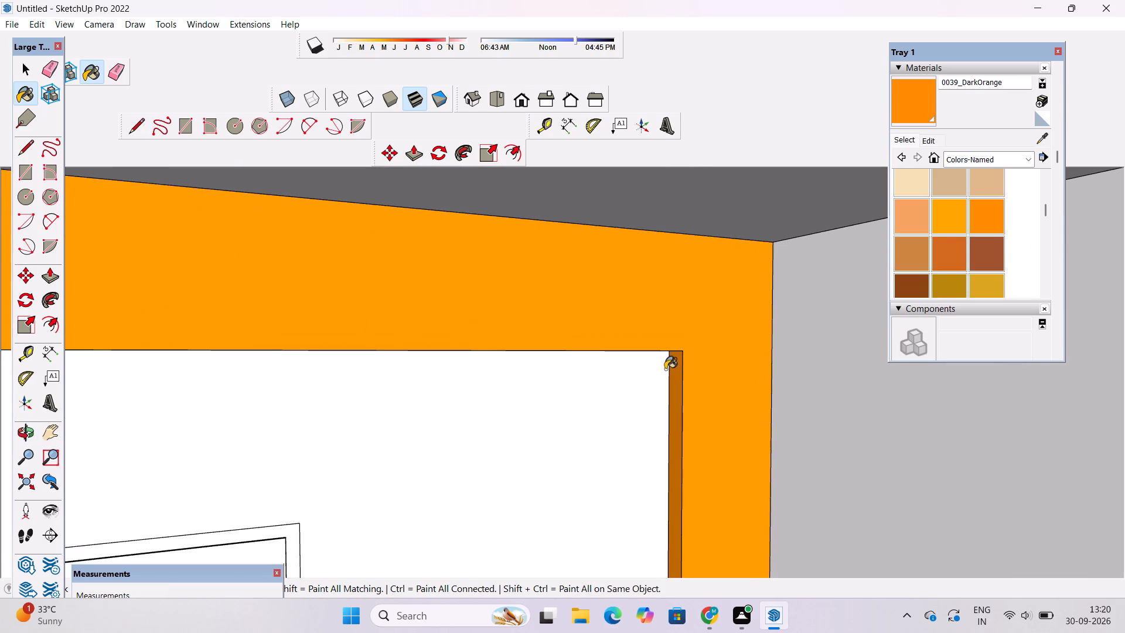
Paint the underside reveal of the balcony wall surround's top band with 0039_DarkOrange.
{"action": "key", "text": "o"}
{"action": "left_click_drag", "start_coordinate": [687, 428], "coordinate": [643, 349]}
{"action": "left_click_drag", "start_coordinate": [640, 351], "coordinate": [646, 379]}
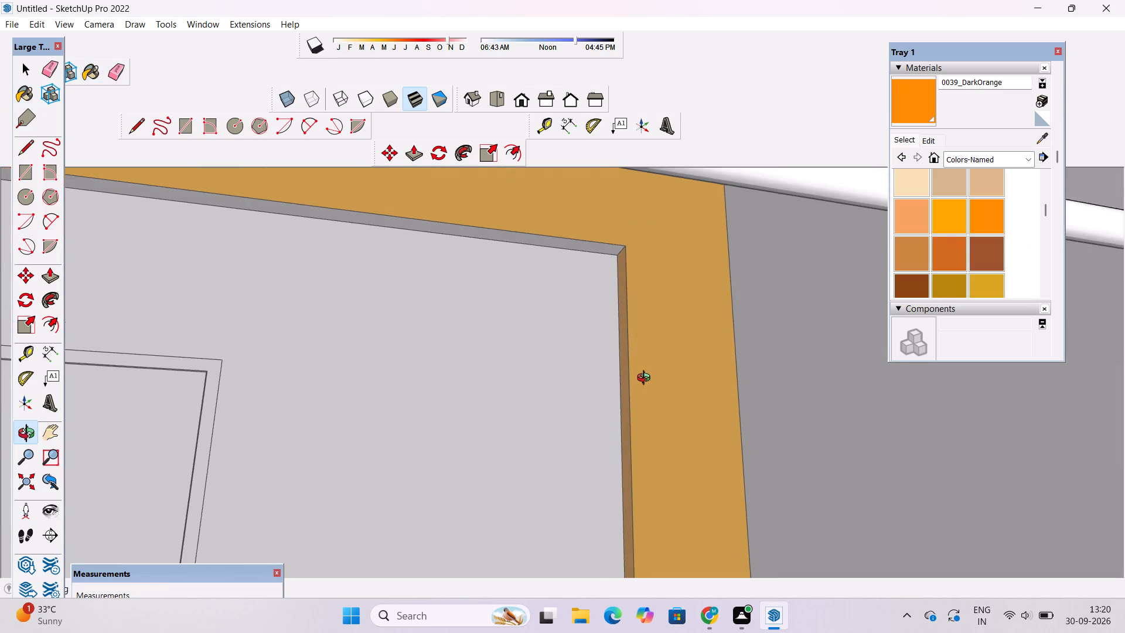
{"action": "left_click_drag", "start_coordinate": [646, 379], "coordinate": [648, 394]}
{"action": "scroll", "coordinate": [648, 394], "scroll_direction": "down", "scroll_amount": 10}
{"action": "left_click_drag", "start_coordinate": [663, 350], "coordinate": [749, 502], "text": "shift"}
{"action": "scroll", "coordinate": [662, 349], "scroll_direction": "up", "scroll_amount": 4}
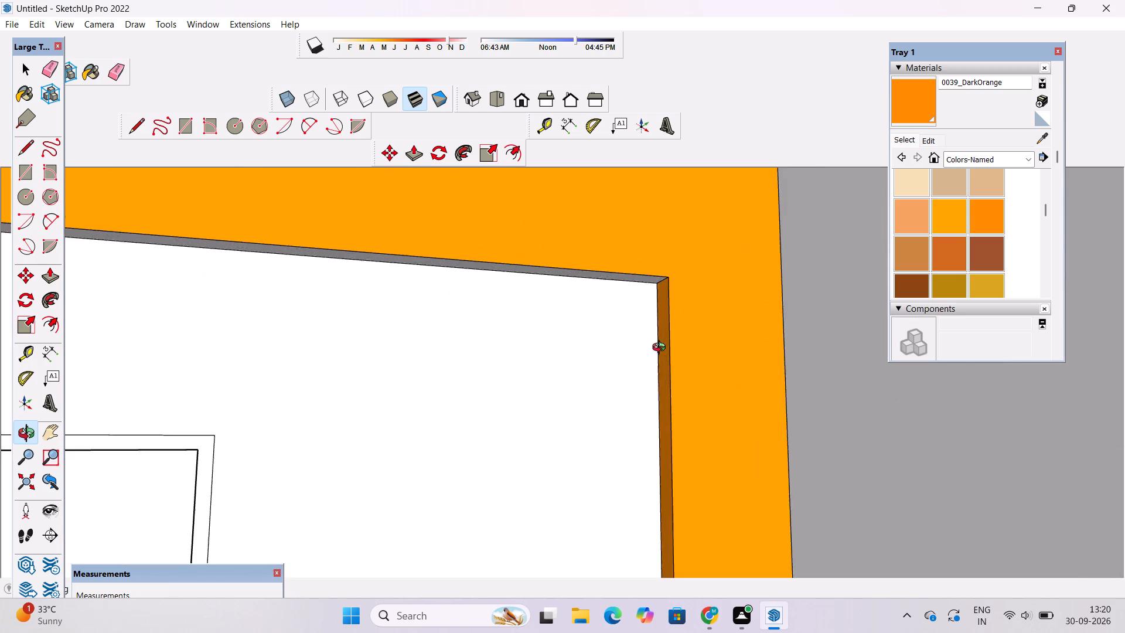
{"action": "left_click_drag", "start_coordinate": [643, 339], "coordinate": [623, 314]}
{"action": "left_click_drag", "start_coordinate": [623, 314], "coordinate": [715, 472], "text": "shift"}
{"action": "scroll", "coordinate": [621, 263], "scroll_direction": "up", "scroll_amount": 3}
{"action": "left_click_drag", "start_coordinate": [621, 263], "coordinate": [690, 348], "text": "shift"}
{"action": "left_click_drag", "start_coordinate": [690, 380], "coordinate": [622, 366]}
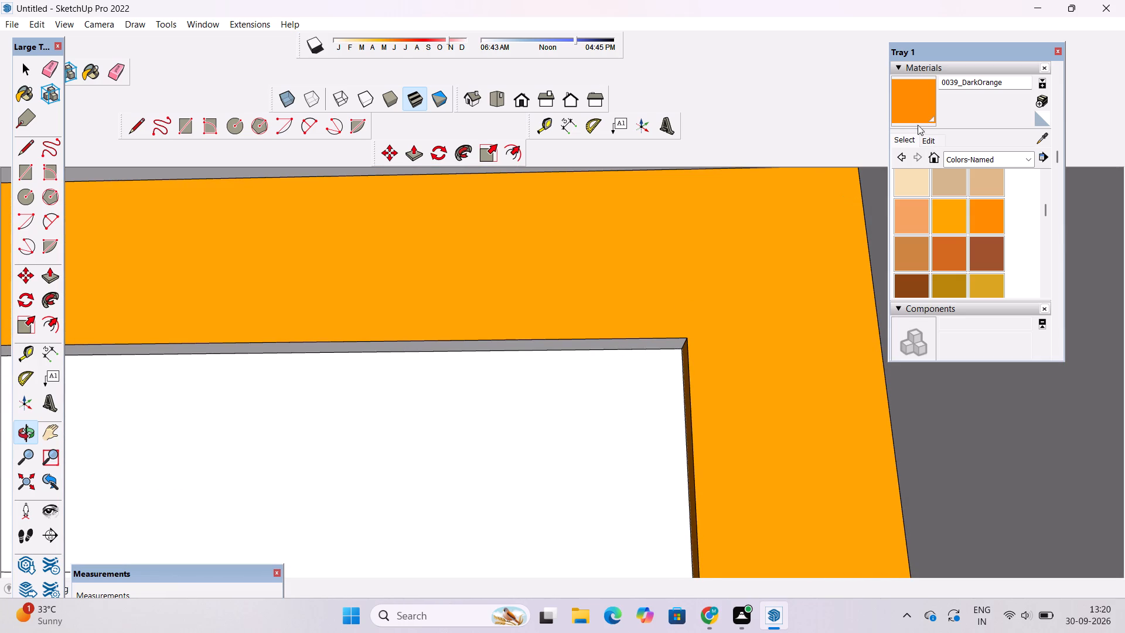
{"action": "left_click_drag", "start_coordinate": [909, 113], "coordinate": [897, 120]}
{"action": "scroll", "coordinate": [613, 364], "scroll_direction": "up", "scroll_amount": 3}
{"action": "left_click", "coordinate": [632, 332]}
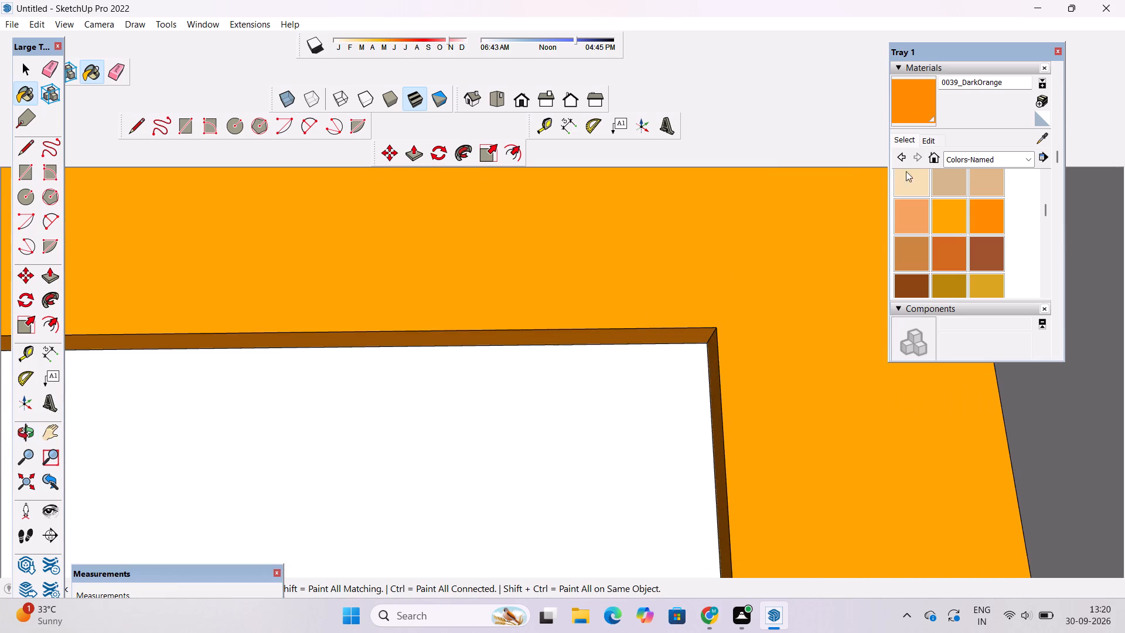
Darken the 0039_DarkOrange material slightly by lowering its brightness.
{"action": "left_click", "coordinate": [923, 138]}
{"action": "left_click", "coordinate": [963, 196]}
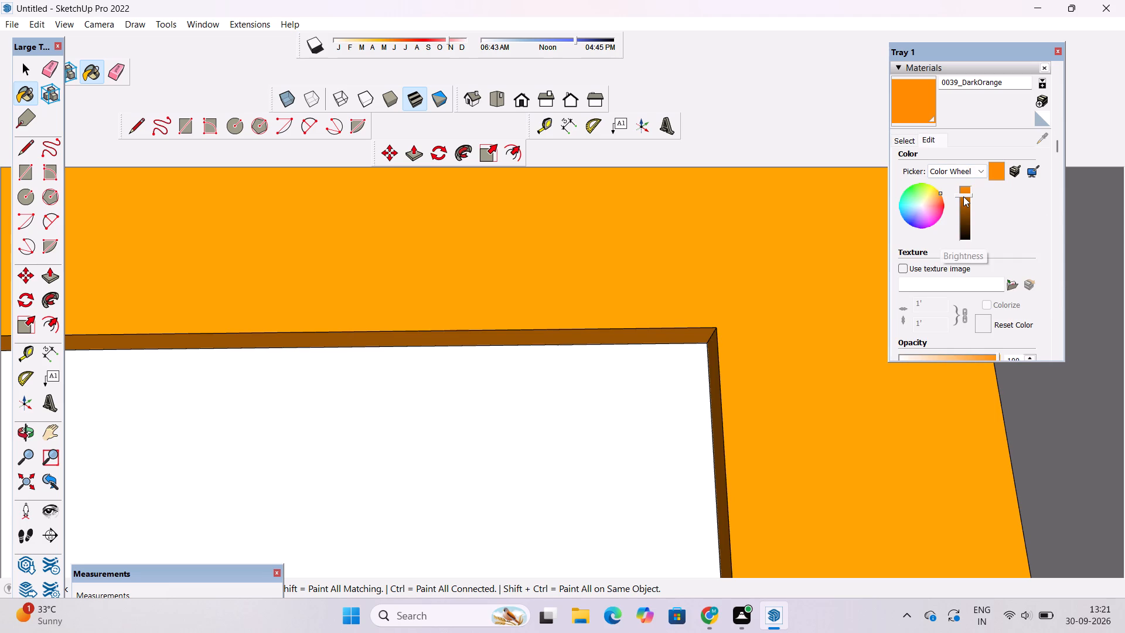
{"action": "left_click", "coordinate": [964, 198]}
Examine the orange balcony wall surround, vertical fins and glass railing from several distances and angles.
{"action": "scroll", "coordinate": [864, 252], "scroll_direction": "down", "scroll_amount": 12}
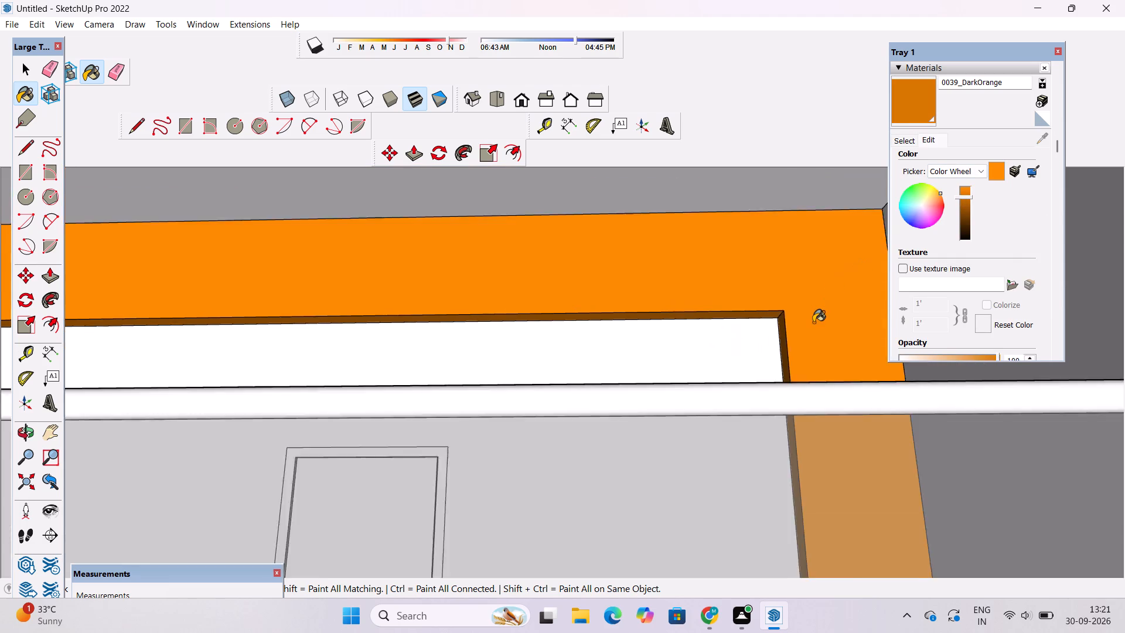
{"action": "scroll", "coordinate": [813, 322], "scroll_direction": "down", "scroll_amount": 4}
{"action": "scroll", "coordinate": [817, 326], "scroll_direction": "up", "scroll_amount": 1}
{"action": "key", "text": "o"}
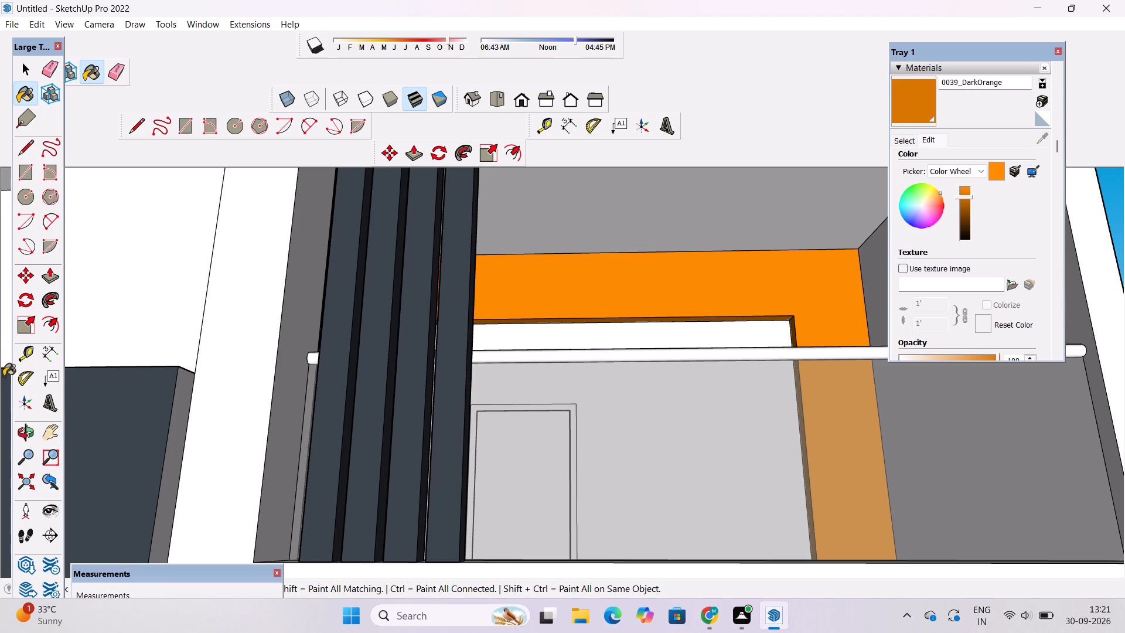
{"action": "left_click", "coordinate": [29, 428]}
{"action": "scroll", "coordinate": [568, 279], "scroll_direction": "down", "scroll_amount": 5}
{"action": "left_click_drag", "start_coordinate": [669, 246], "coordinate": [684, 326]}
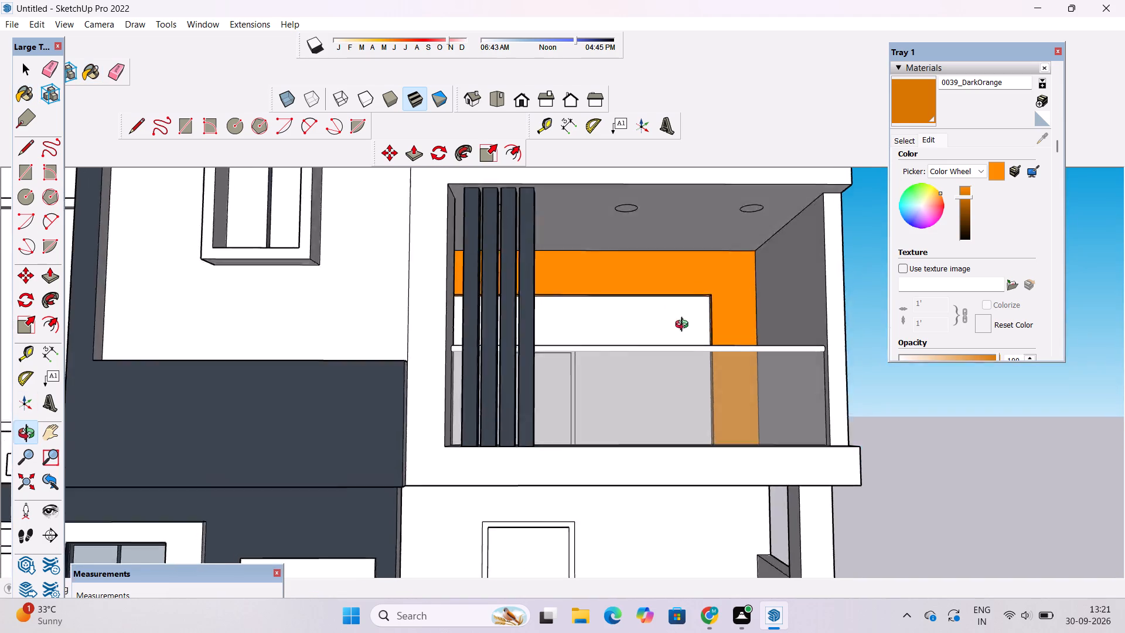
{"action": "left_click_drag", "start_coordinate": [684, 326], "coordinate": [686, 355]}
{"action": "left_click_drag", "start_coordinate": [633, 365], "coordinate": [683, 336], "text": "shift"}
{"action": "scroll", "coordinate": [683, 336], "scroll_direction": "up", "scroll_amount": 1}
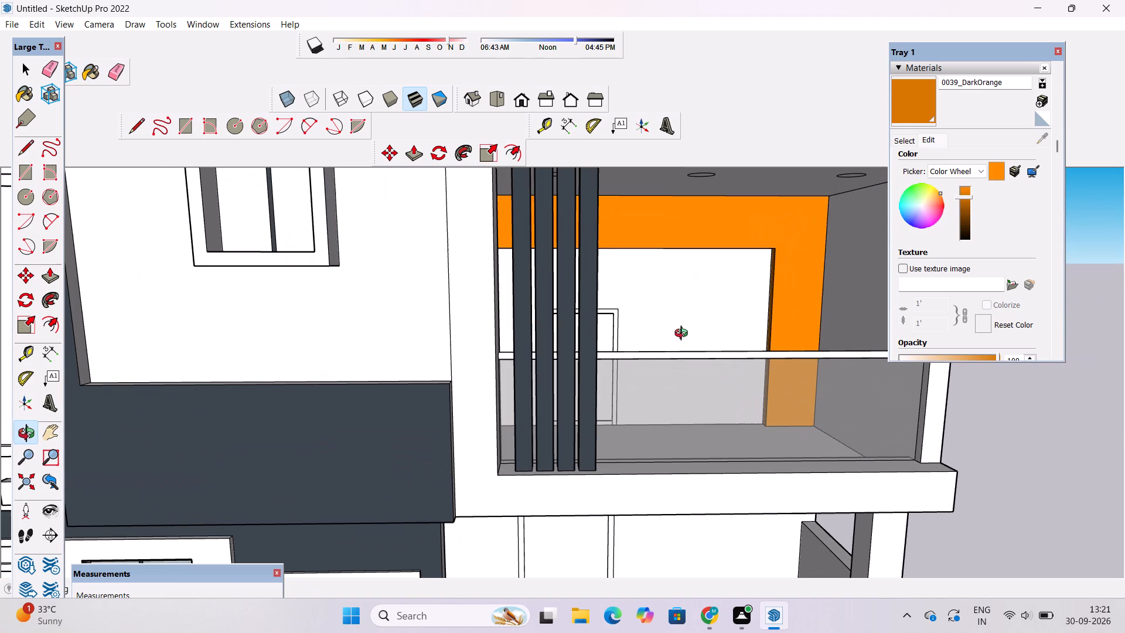
{"action": "left_click_drag", "start_coordinate": [687, 349], "coordinate": [701, 337]}
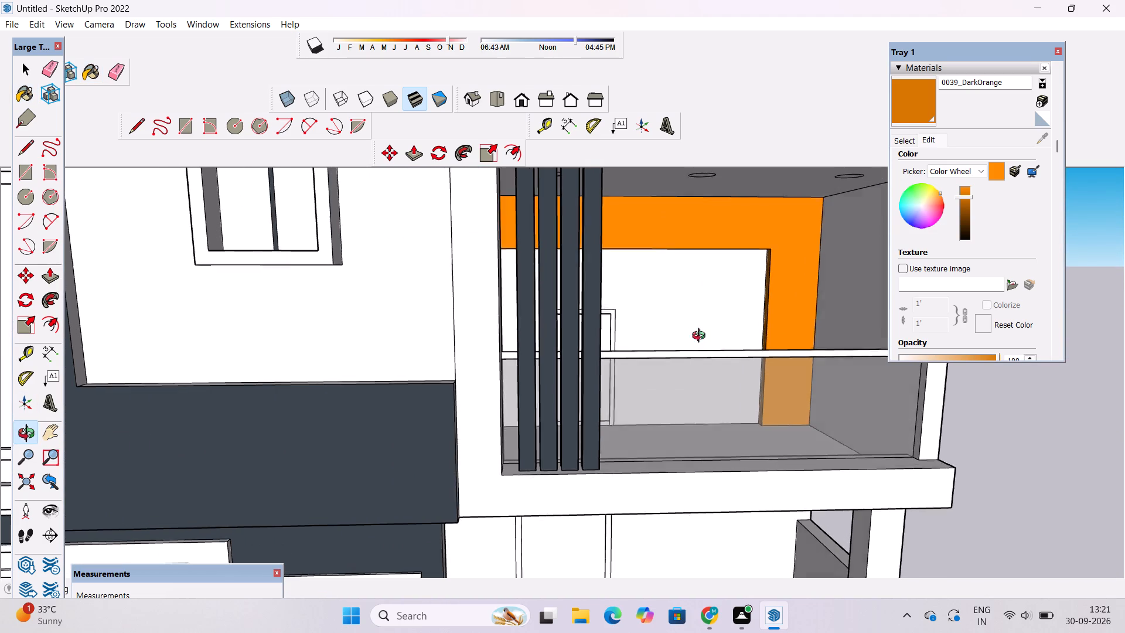
{"action": "left_click_drag", "start_coordinate": [701, 337], "coordinate": [719, 302]}
{"action": "left_click_drag", "start_coordinate": [719, 302], "coordinate": [707, 322], "text": "shift"}
{"action": "left_click_drag", "start_coordinate": [707, 330], "coordinate": [685, 366]}
{"action": "scroll", "coordinate": [681, 366], "scroll_direction": "up", "scroll_amount": 2}
{"action": "left_click_drag", "start_coordinate": [675, 355], "coordinate": [671, 325], "text": "shift"}
{"action": "left_click_drag", "start_coordinate": [639, 338], "coordinate": [628, 343]}
{"action": "scroll", "coordinate": [567, 315], "scroll_direction": "up", "scroll_amount": 3}
{"action": "left_click_drag", "start_coordinate": [570, 316], "coordinate": [570, 328]}
{"action": "left_click_drag", "start_coordinate": [570, 329], "coordinate": [585, 310]}
{"action": "scroll", "coordinate": [585, 310], "scroll_direction": "down", "scroll_amount": 3}
{"action": "left_click_drag", "start_coordinate": [584, 312], "coordinate": [567, 325]}
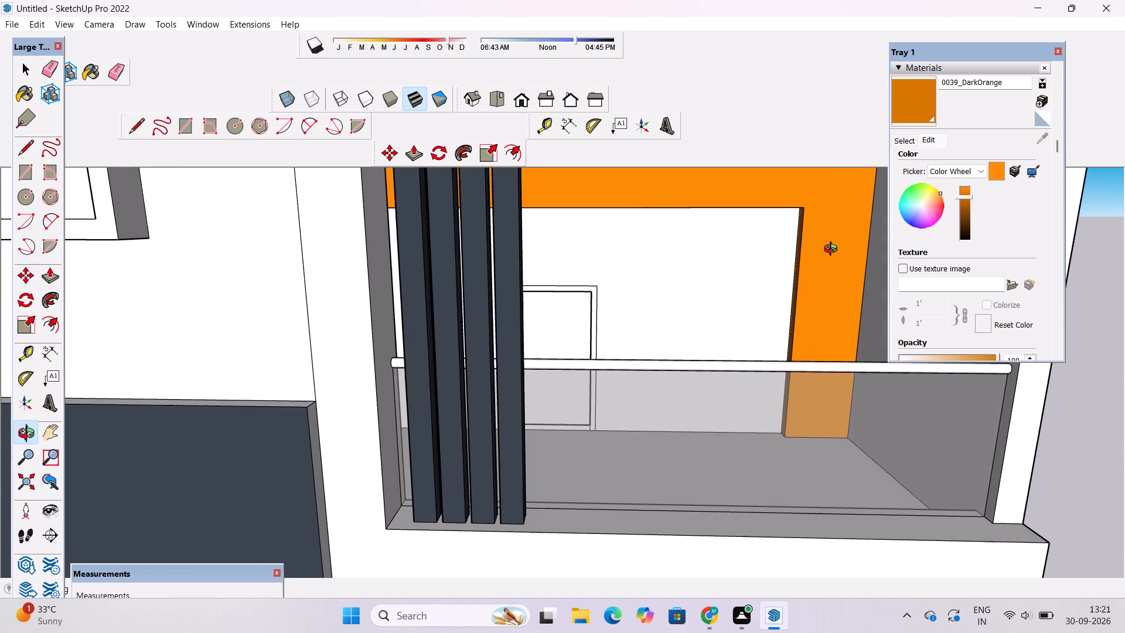
Paint the framed door panel on the balcony's back wall with Translucent Glass Gray from the Glass and Mirrors collection.
{"action": "left_click", "coordinate": [902, 144]}
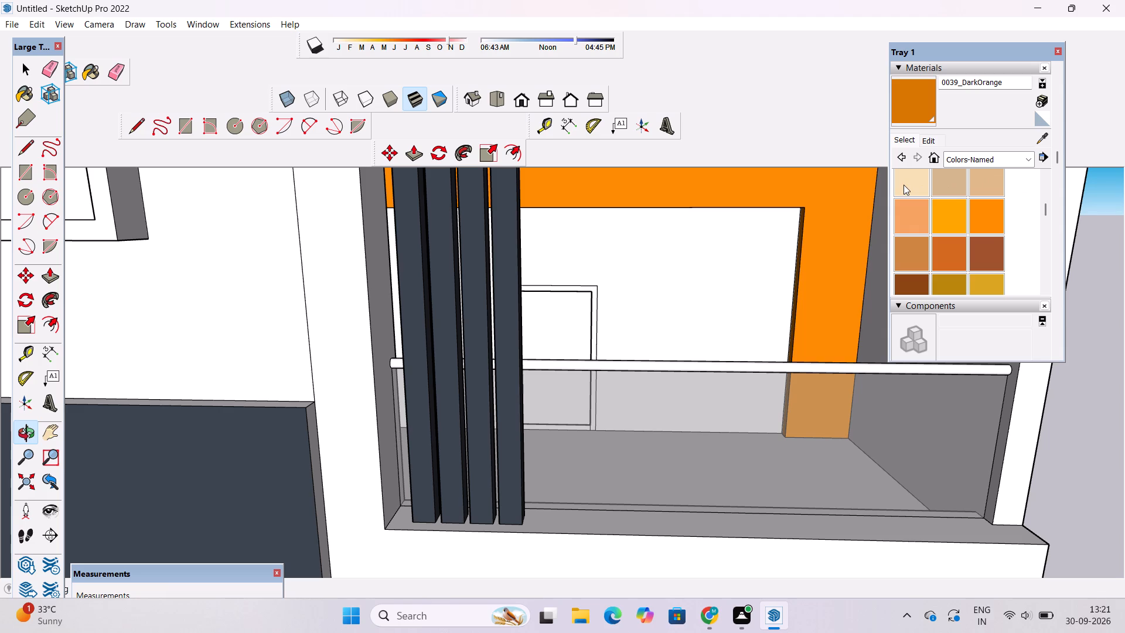
{"action": "left_click", "coordinate": [1022, 158]}
{"action": "left_click", "coordinate": [986, 230]}
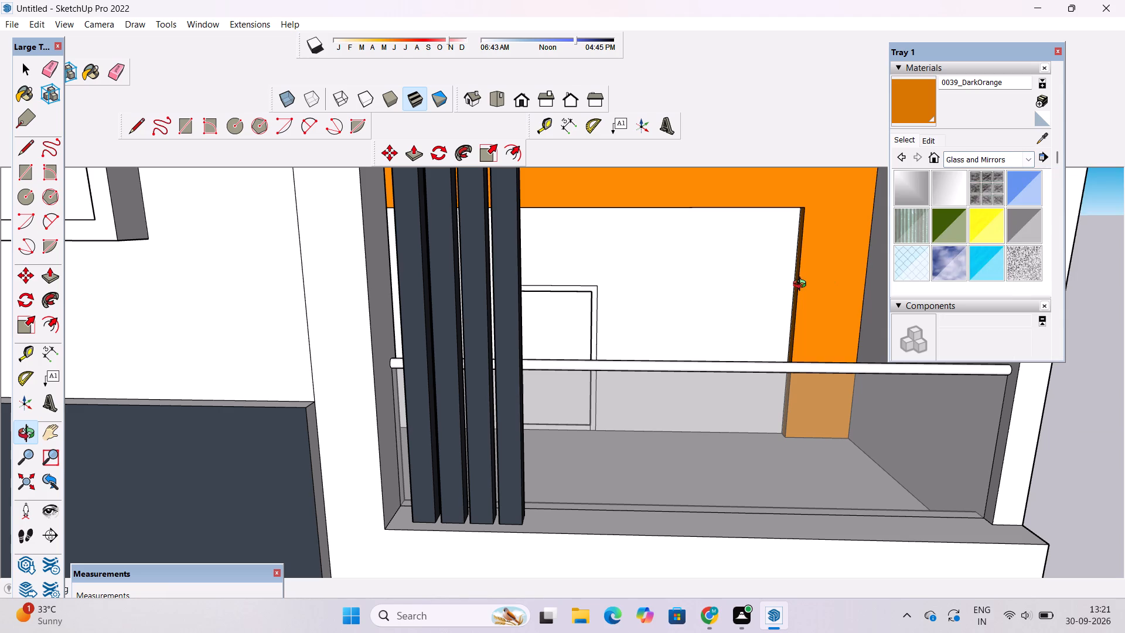
{"action": "left_click", "coordinate": [1025, 222]}
{"action": "scroll", "coordinate": [592, 318], "scroll_direction": "up", "scroll_amount": 4}
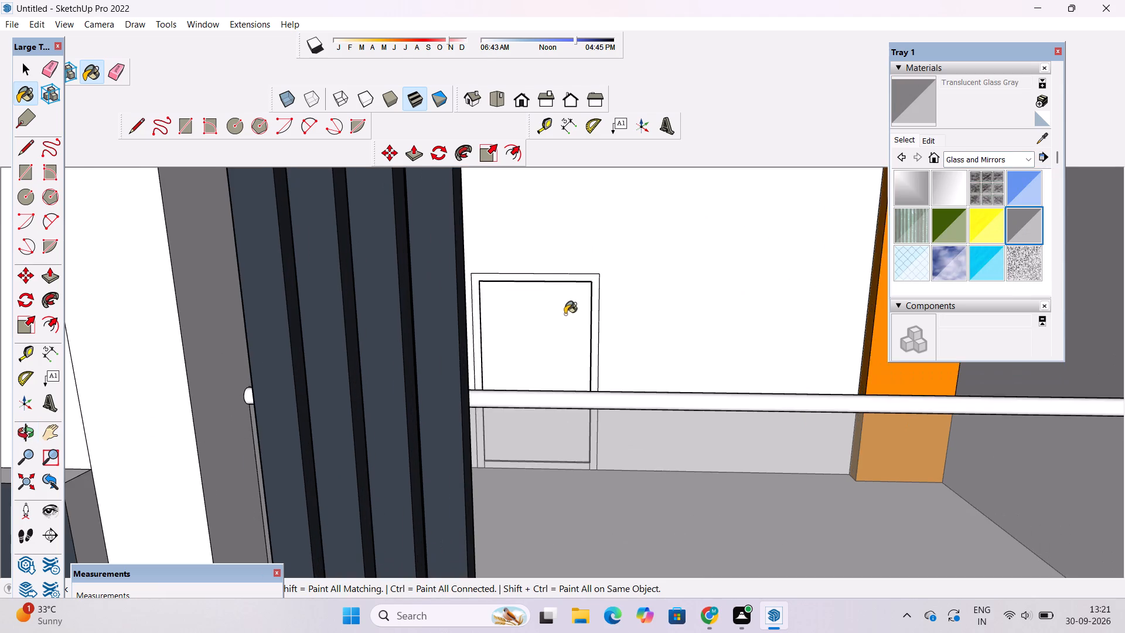
{"action": "left_click", "coordinate": [565, 314]}
{"action": "scroll", "coordinate": [557, 294], "scroll_direction": "down", "scroll_amount": 6}
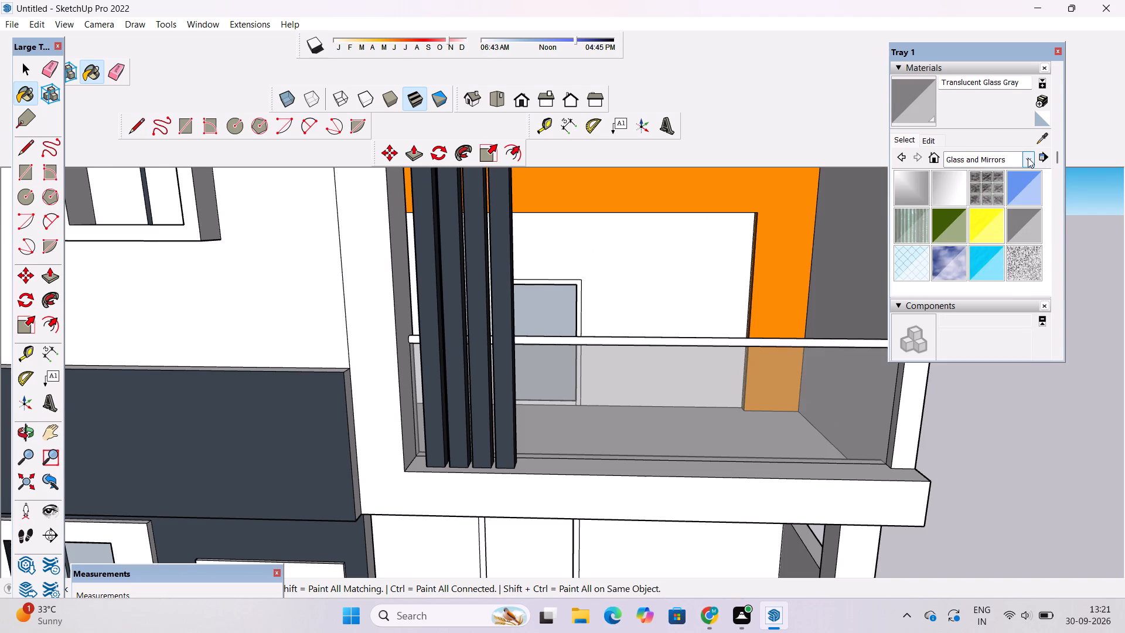
Paint the balcony's recessed back wall with Stone Coursed Rough from the Brick, Cladding and Siding collection.
{"action": "left_click", "coordinate": [1007, 159]}
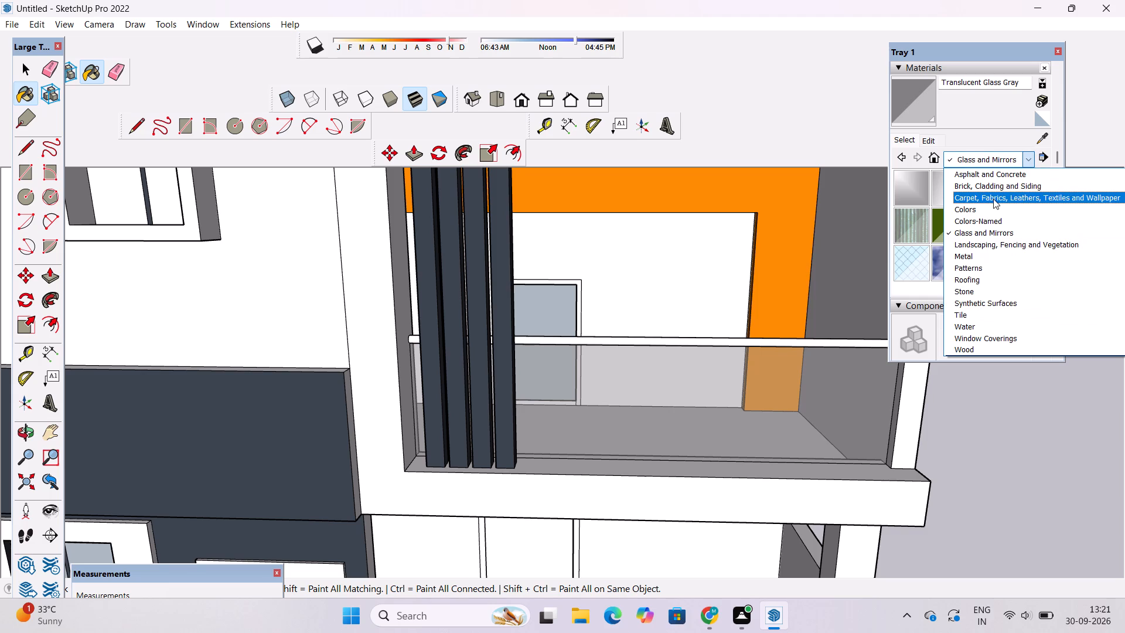
{"action": "left_click", "coordinate": [996, 182]}
{"action": "scroll", "coordinate": [962, 237], "scroll_direction": "down", "scroll_amount": 2}
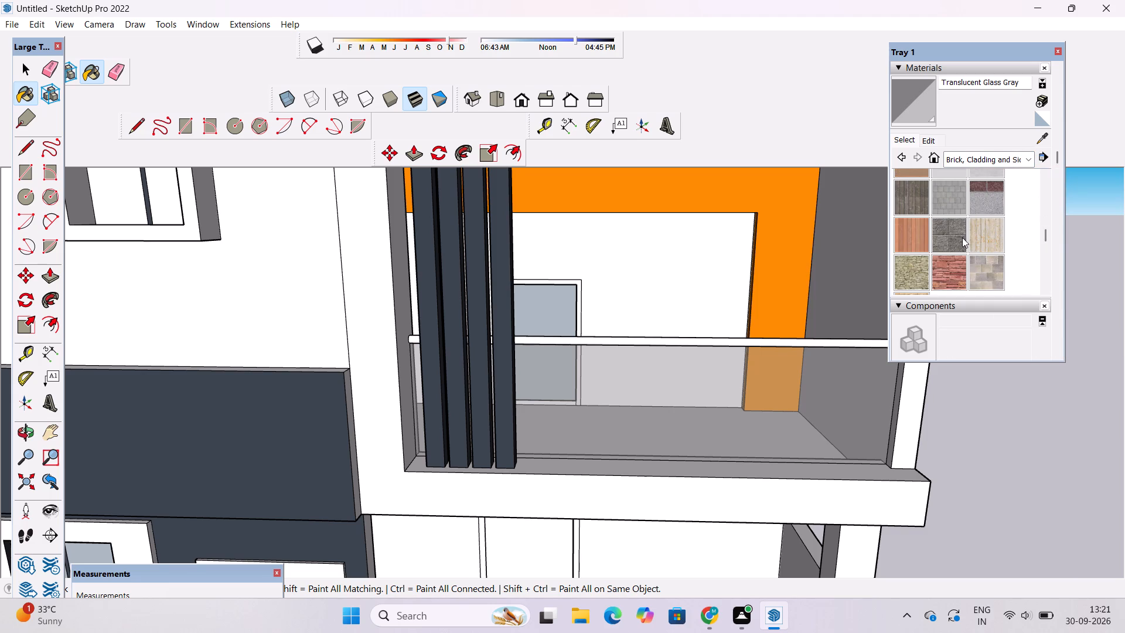
{"action": "scroll", "coordinate": [962, 237], "scroll_direction": "down", "scroll_amount": 1}
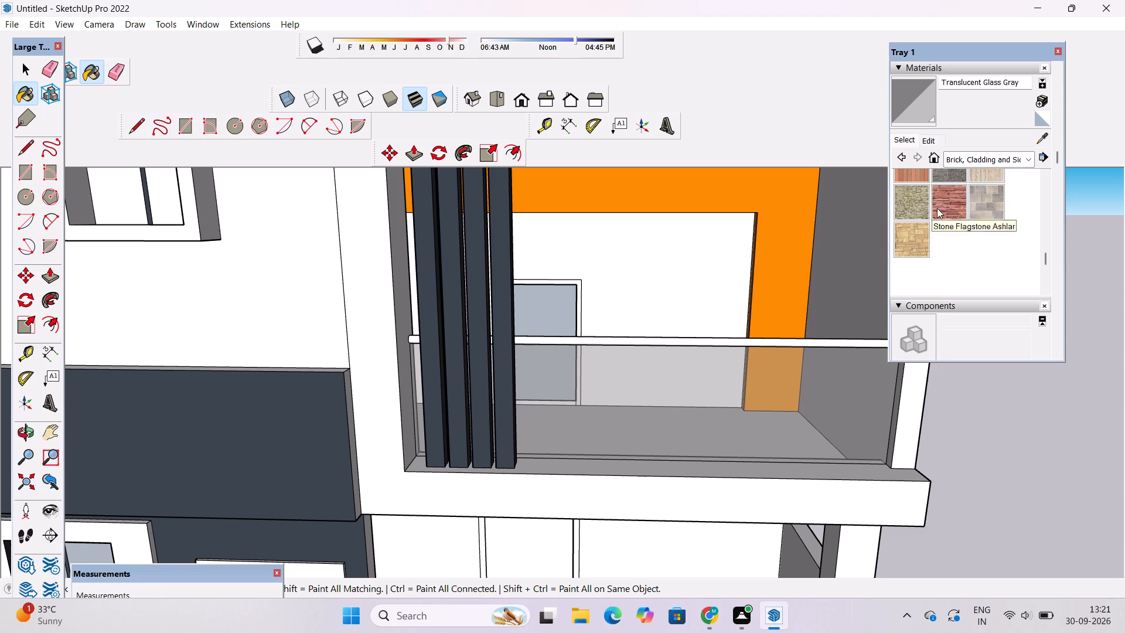
{"action": "left_click", "coordinate": [916, 202]}
{"action": "left_click", "coordinate": [714, 249]}
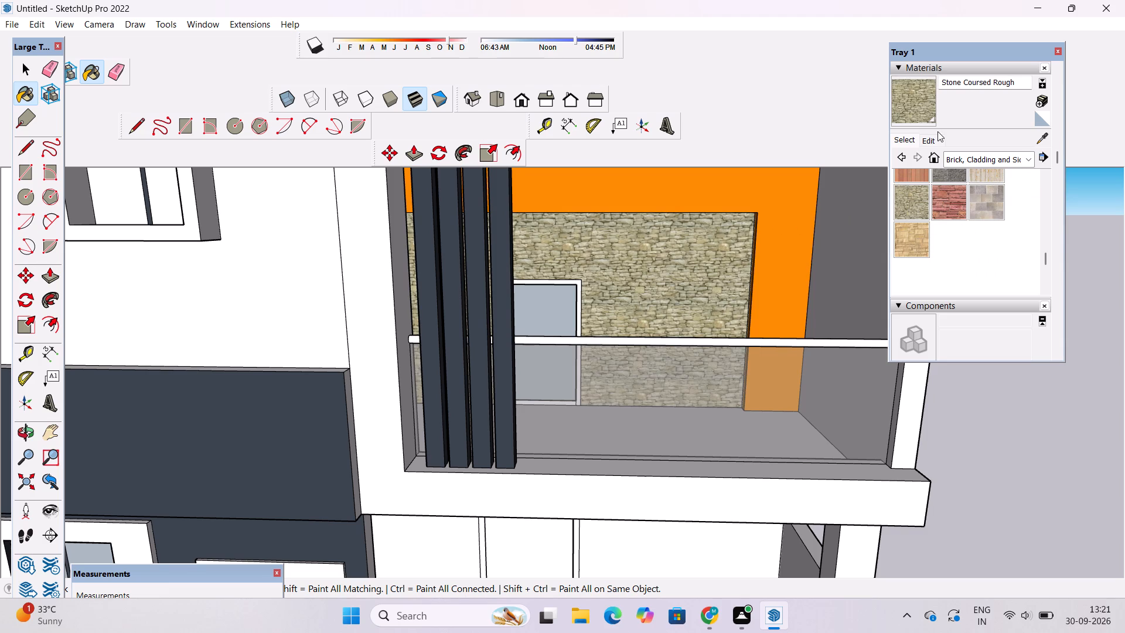
Tint the Stone Coursed Rough material on the colour wheel, trying yellow and orange hues and settling on a muted golden yellow.
{"action": "left_click", "coordinate": [928, 139]}
{"action": "left_click", "coordinate": [931, 190]}
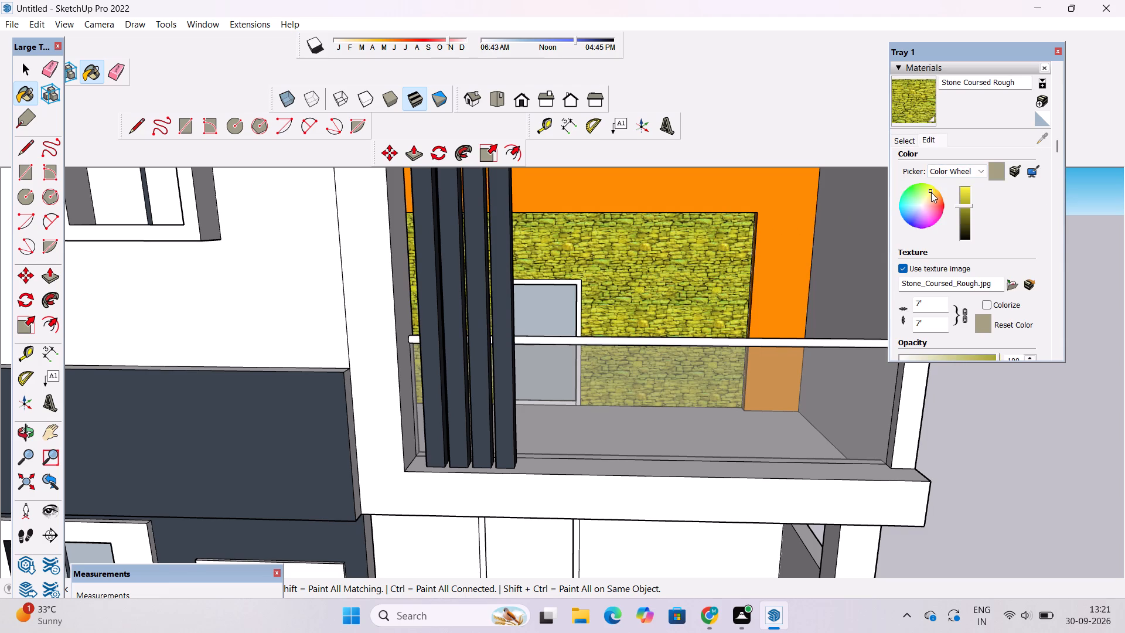
{"action": "double_click", "coordinate": [931, 195]}
{"action": "left_click", "coordinate": [931, 198]}
{"action": "left_click", "coordinate": [936, 197]}
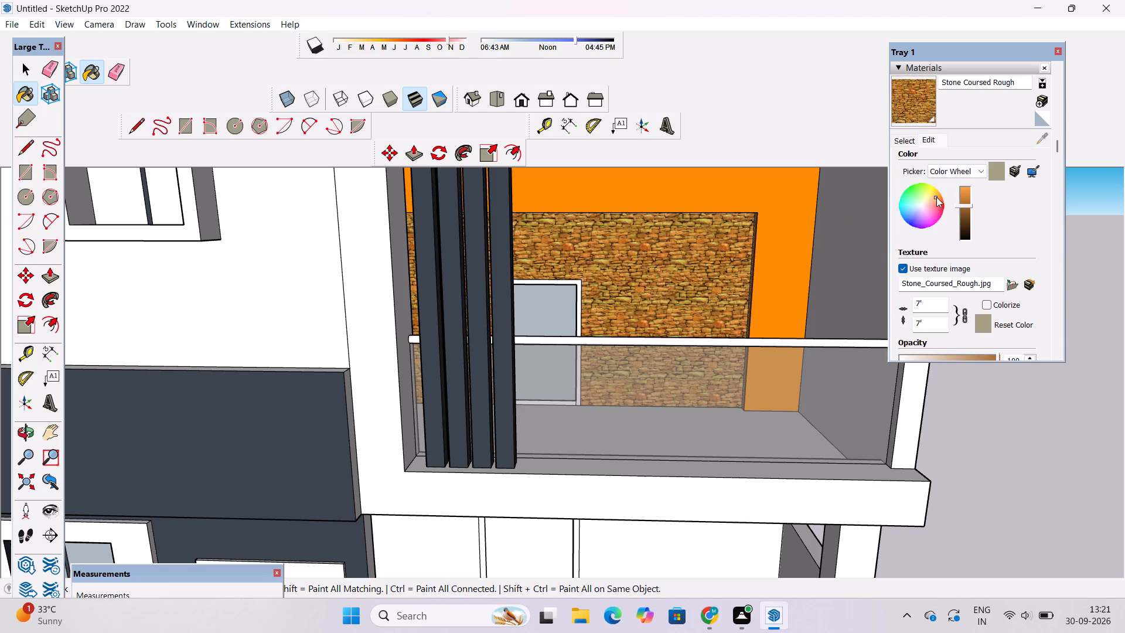
{"action": "left_click", "coordinate": [934, 190]}
{"action": "left_click", "coordinate": [931, 193]}
{"action": "left_click", "coordinate": [931, 198]}
{"action": "left_click", "coordinate": [935, 198]}
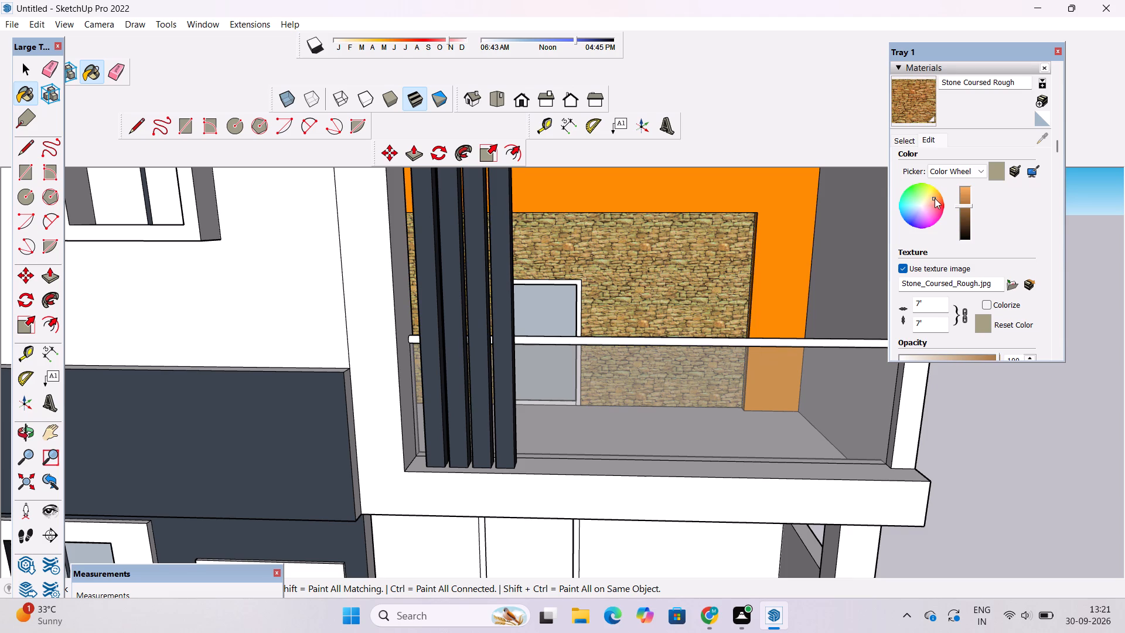
{"action": "left_click", "coordinate": [935, 198]}
{"action": "left_click", "coordinate": [934, 195]}
{"action": "left_click", "coordinate": [932, 194]}
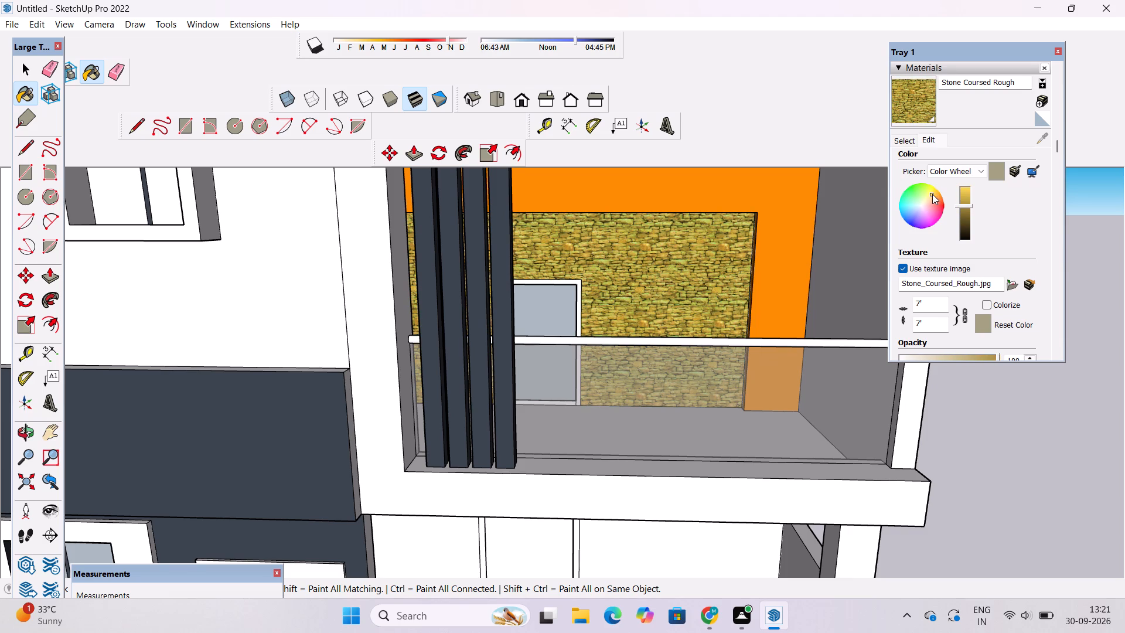
Fine-tune the Stone Coursed Rough tint on the colour wheel within the muted golden yellow range.
{"action": "double_click", "coordinate": [932, 193]}
{"action": "left_click", "coordinate": [931, 195]}
Set the Stone Coursed Rough texture size to 3' by 3'.
{"action": "scroll", "coordinate": [719, 261], "scroll_direction": "down", "scroll_amount": 16}
{"action": "scroll", "coordinate": [880, 220], "scroll_direction": "up", "scroll_amount": 10}
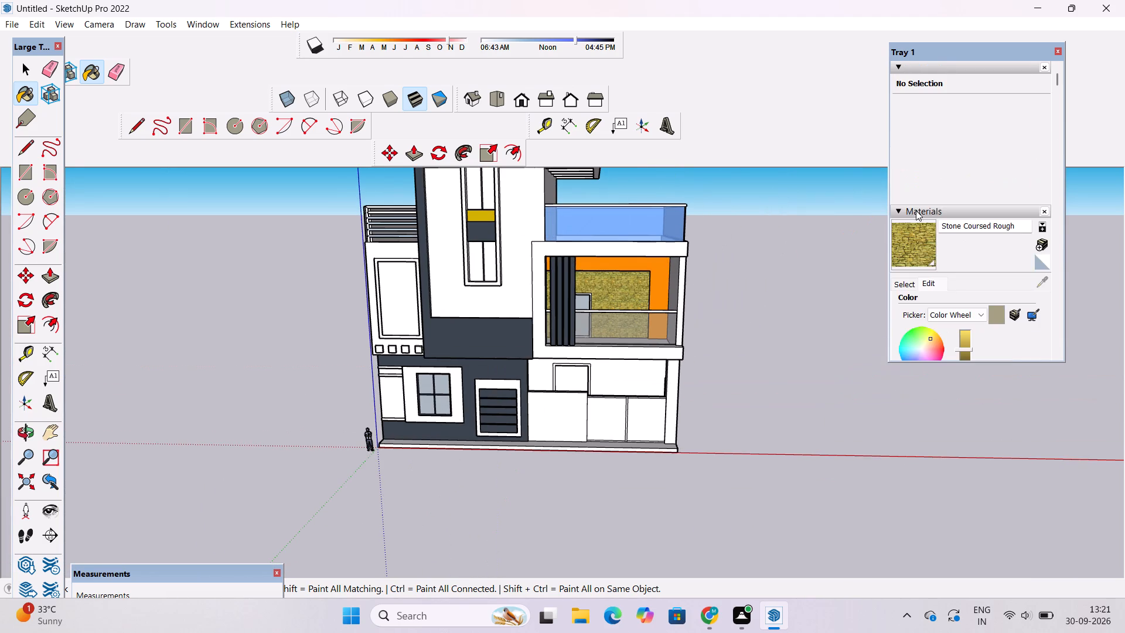
{"action": "scroll", "coordinate": [932, 212], "scroll_direction": "down", "scroll_amount": 3}
{"action": "left_click", "coordinate": [925, 254]}
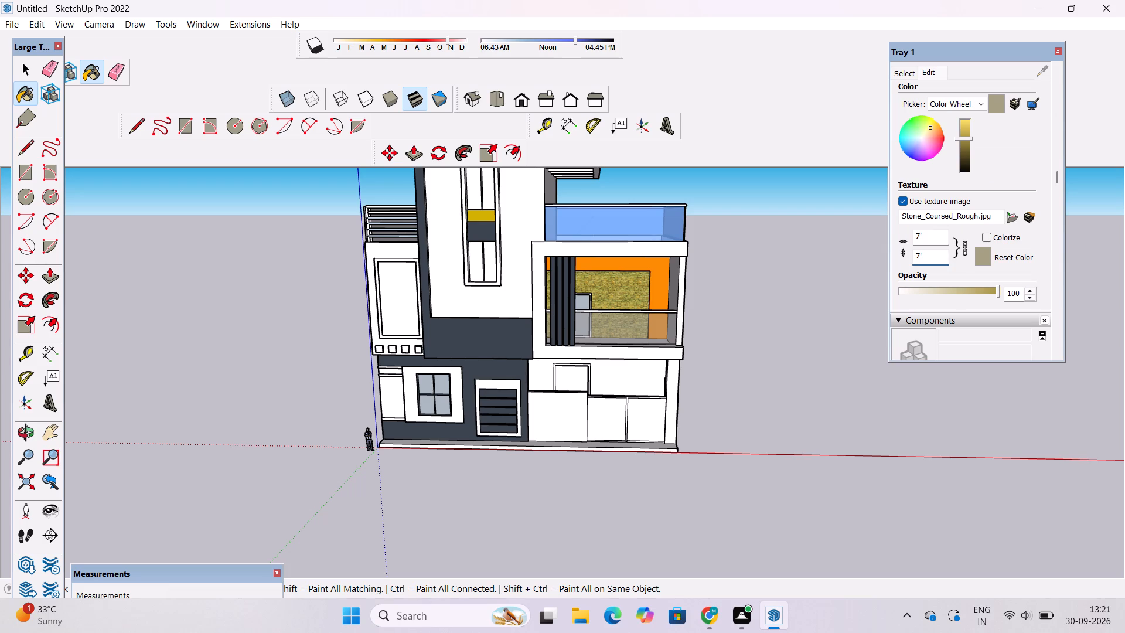
{"action": "key", "text": "BackSpace"}
{"action": "key", "text": "shift+quotedbl"}
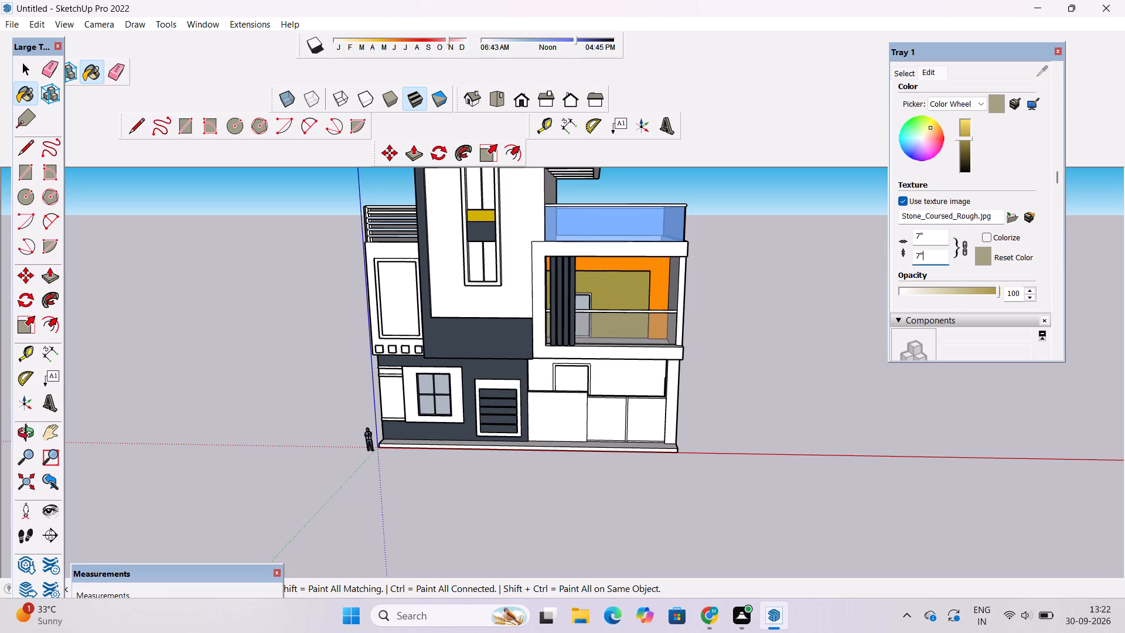
{"action": "key", "text": "BackSpace"}
{"action": "key", "text": "BackSpace"}
{"action": "key", "text": "BackSpace"}
{"action": "key", "text": "BackSpace"}
{"action": "type", "text": "3'"}
{"action": "key", "text": "Return"}
{"action": "key", "text": "space"}
{"action": "key", "text": "space"}
Examine the stone-clad back wall of the balcony from different angles and at close range.
{"action": "left_click", "coordinate": [19, 432]}
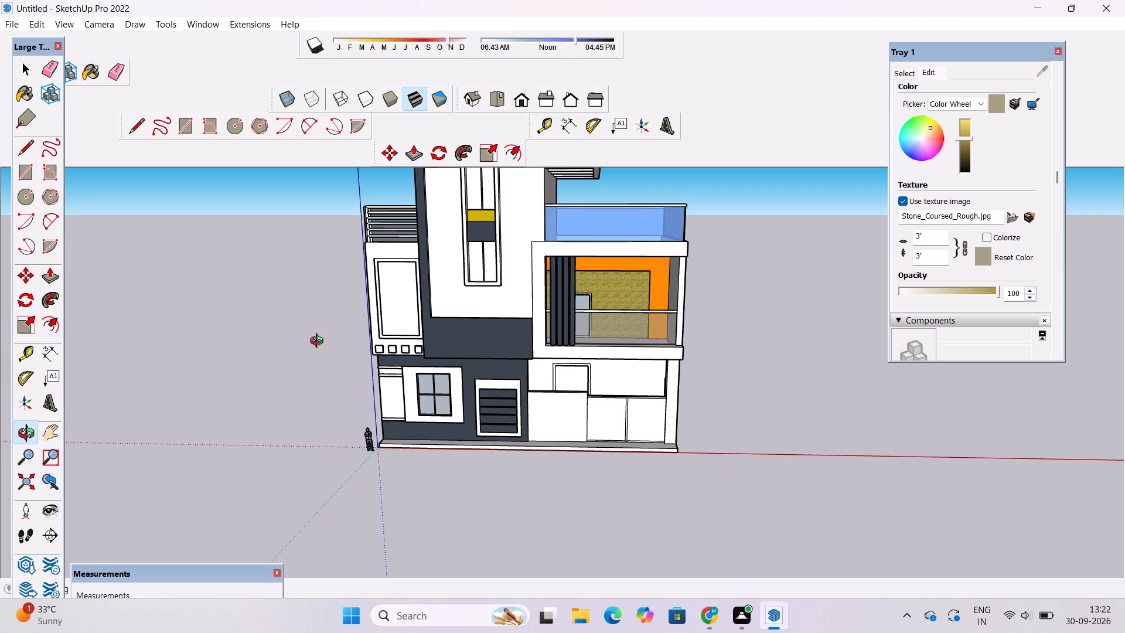
{"action": "scroll", "coordinate": [319, 342], "scroll_direction": "down", "scroll_amount": 4}
{"action": "scroll", "coordinate": [325, 397], "scroll_direction": "up", "scroll_amount": 7}
{"action": "left_click_drag", "start_coordinate": [506, 372], "coordinate": [595, 380], "text": "shift"}
{"action": "scroll", "coordinate": [702, 298], "scroll_direction": "up", "scroll_amount": 2}
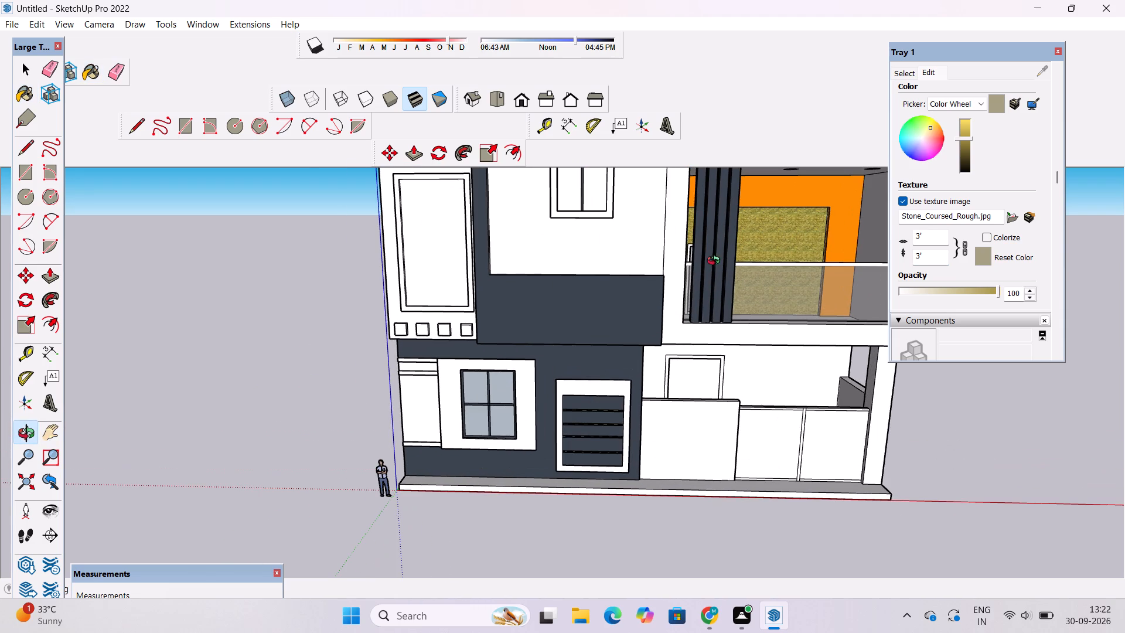
{"action": "left_click_drag", "start_coordinate": [712, 252], "coordinate": [679, 399], "text": "shift"}
{"action": "scroll", "coordinate": [699, 400], "scroll_direction": "up", "scroll_amount": 3}
{"action": "left_click_drag", "start_coordinate": [710, 400], "coordinate": [651, 269]}
{"action": "scroll", "coordinate": [680, 335], "scroll_direction": "up", "scroll_amount": 3}
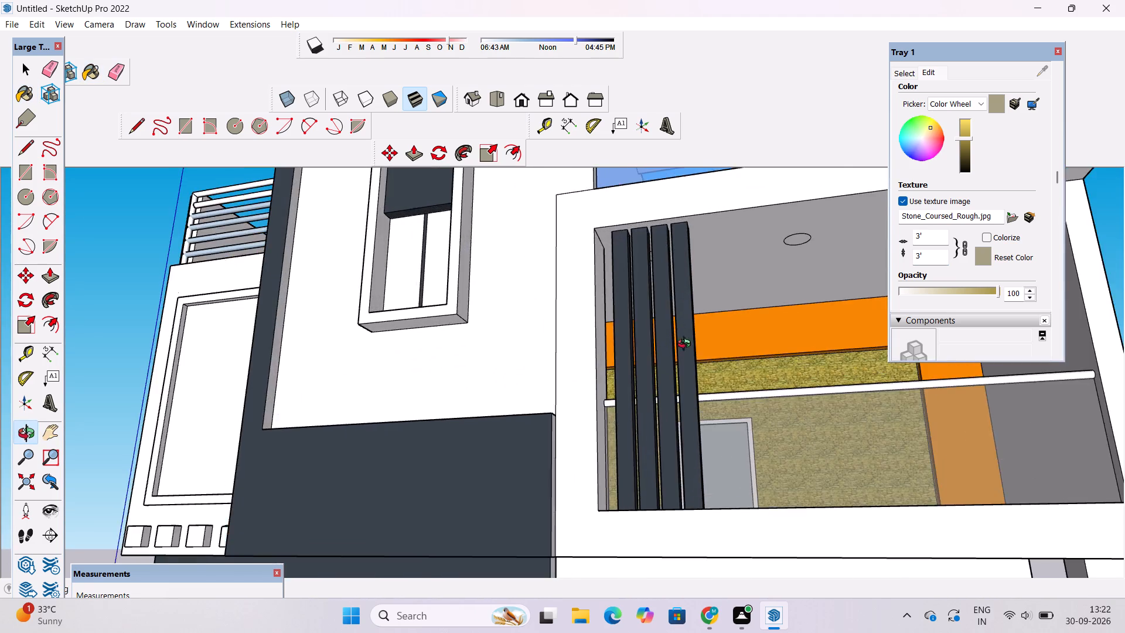
{"action": "left_click_drag", "start_coordinate": [698, 370], "coordinate": [751, 492]}
{"action": "left_click_drag", "start_coordinate": [758, 492], "coordinate": [523, 381], "text": "shift"}
{"action": "scroll", "coordinate": [544, 316], "scroll_direction": "up", "scroll_amount": 11}
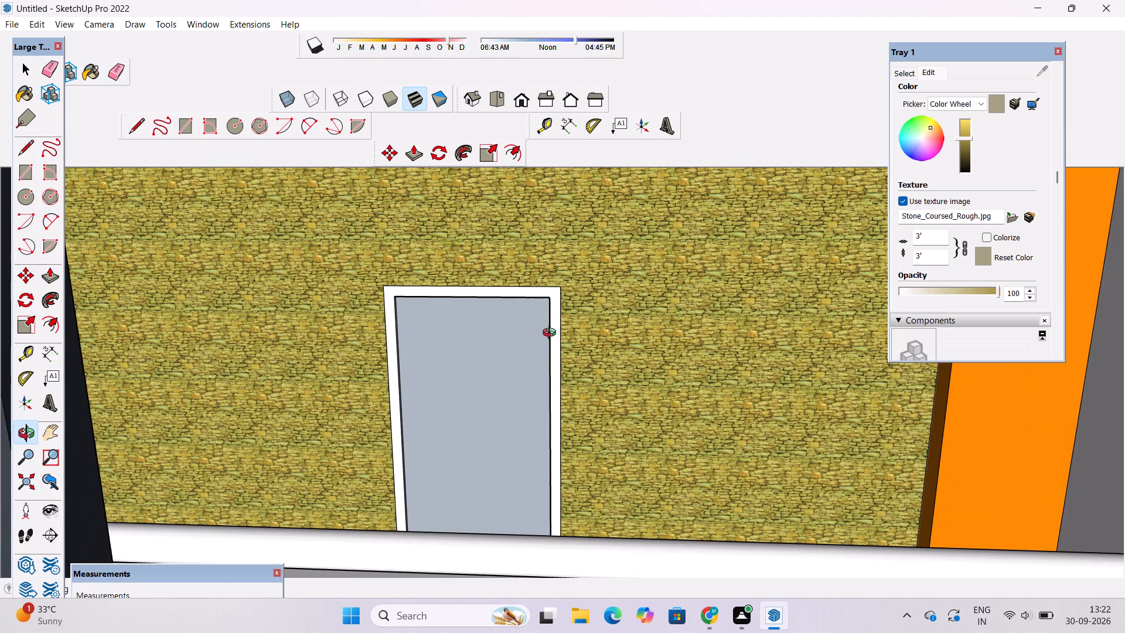
{"action": "scroll", "coordinate": [553, 334], "scroll_direction": "down", "scroll_amount": 4}
{"action": "left_click_drag", "start_coordinate": [557, 352], "coordinate": [584, 356]}
{"action": "left_click_drag", "start_coordinate": [586, 354], "coordinate": [579, 371], "text": "shift"}
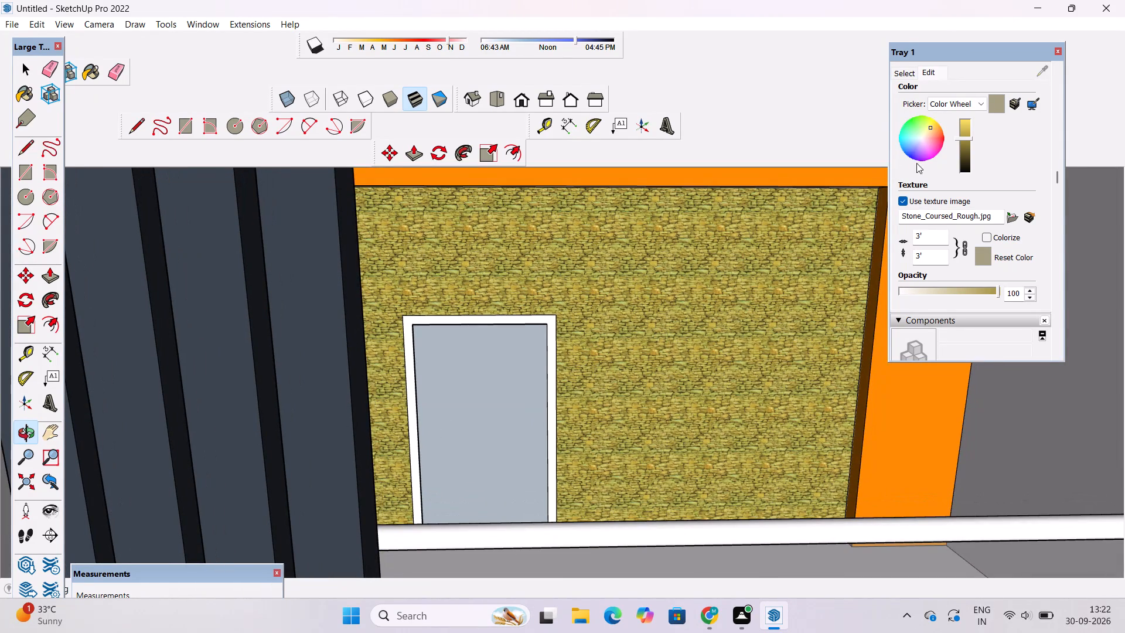
Paint the frame of the balcony's back-wall door with 0137_Black from the Colors-Named collection.
{"action": "scroll", "coordinate": [920, 141], "scroll_direction": "up", "scroll_amount": 1}
{"action": "left_click", "coordinate": [911, 144]}
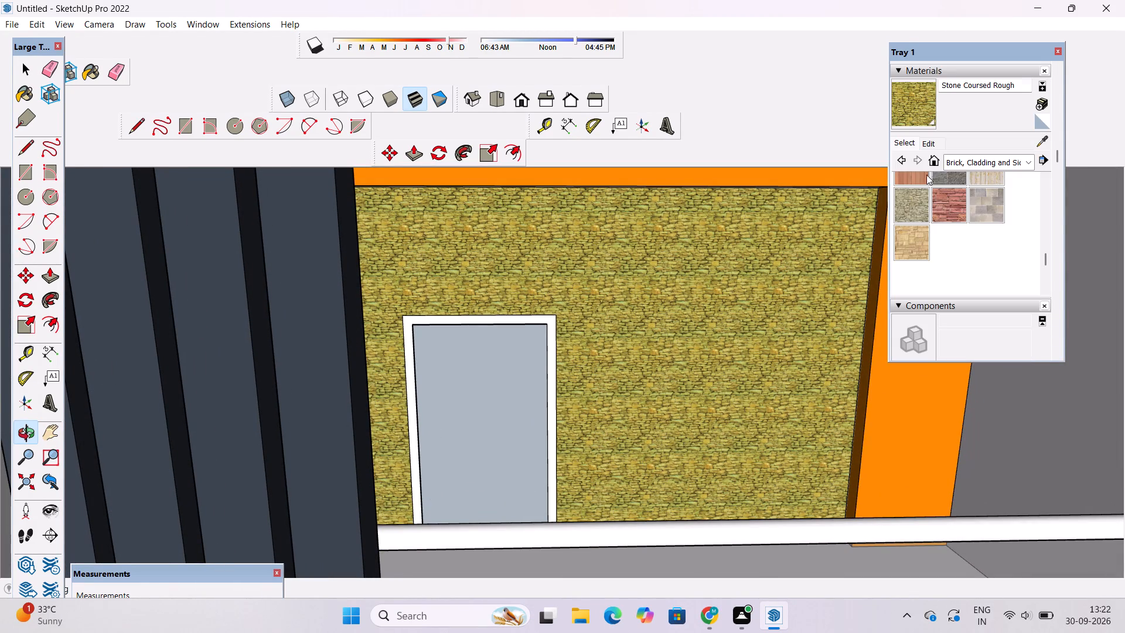
{"action": "left_click", "coordinate": [951, 165]}
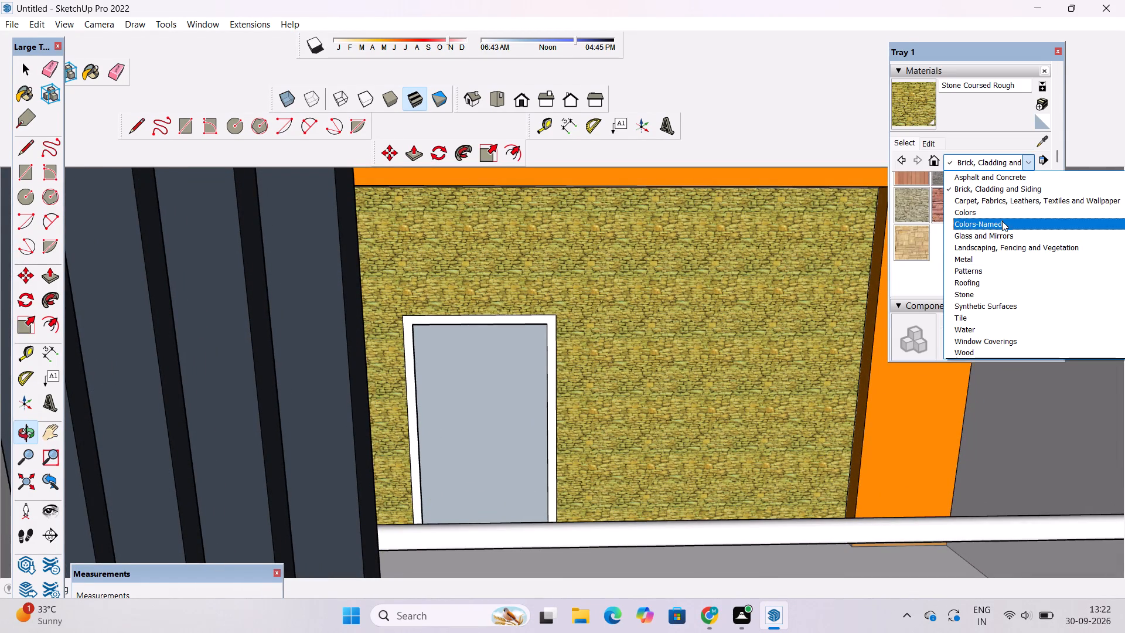
{"action": "left_click", "coordinate": [1001, 220]}
{"action": "scroll", "coordinate": [994, 246], "scroll_direction": "down", "scroll_amount": 14}
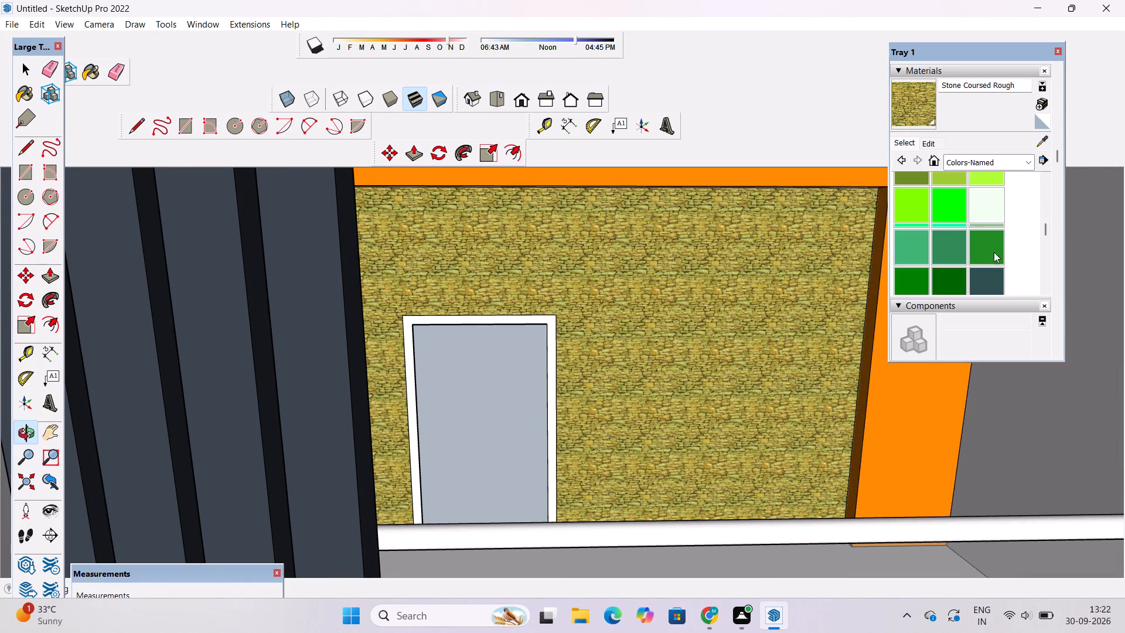
{"action": "scroll", "coordinate": [994, 252], "scroll_direction": "down", "scroll_amount": 13}
{"action": "scroll", "coordinate": [967, 249], "scroll_direction": "up", "scroll_amount": 3}
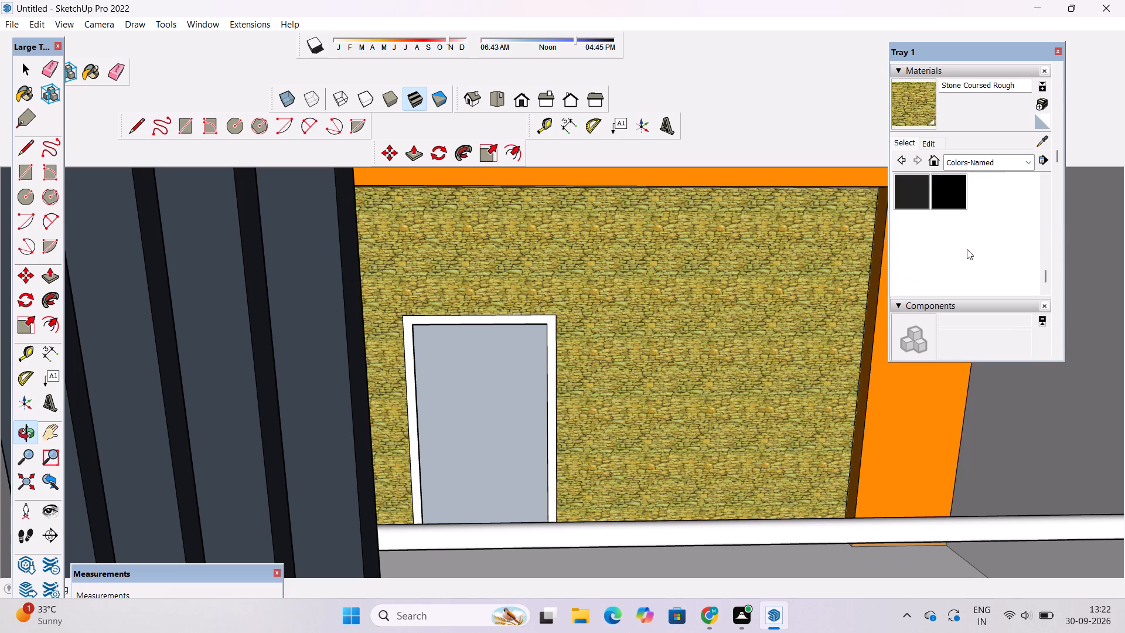
{"action": "left_click", "coordinate": [960, 196]}
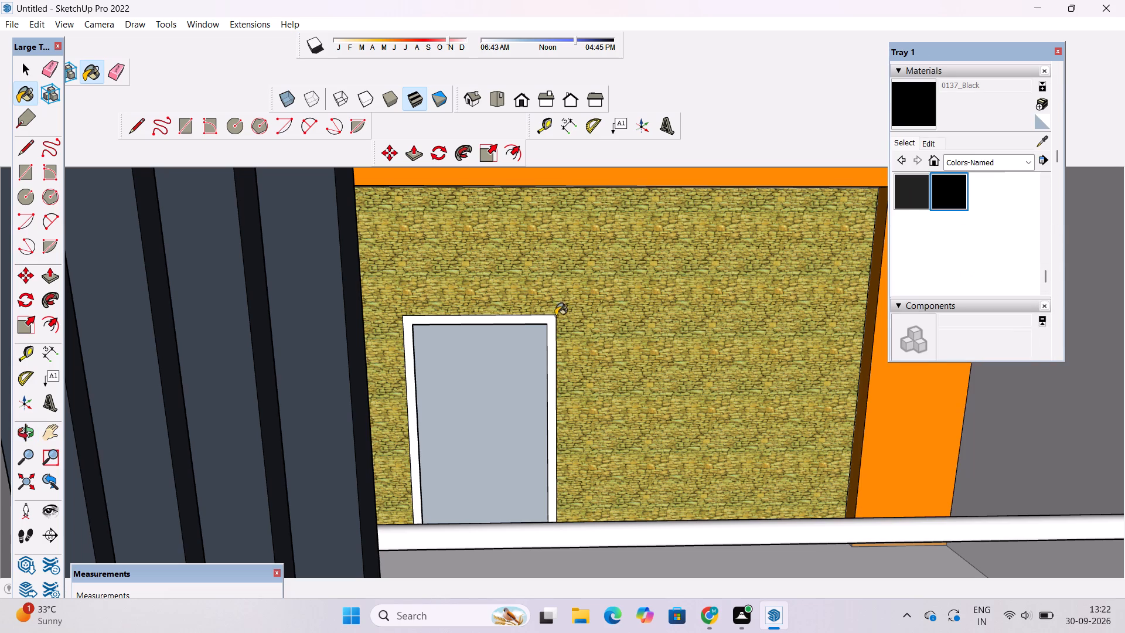
{"action": "left_click", "coordinate": [555, 326]}
Paint the white strip at the bottom of the balcony door with the same 0137_Black colour.
{"action": "scroll", "coordinate": [571, 297], "scroll_direction": "down", "scroll_amount": 6}
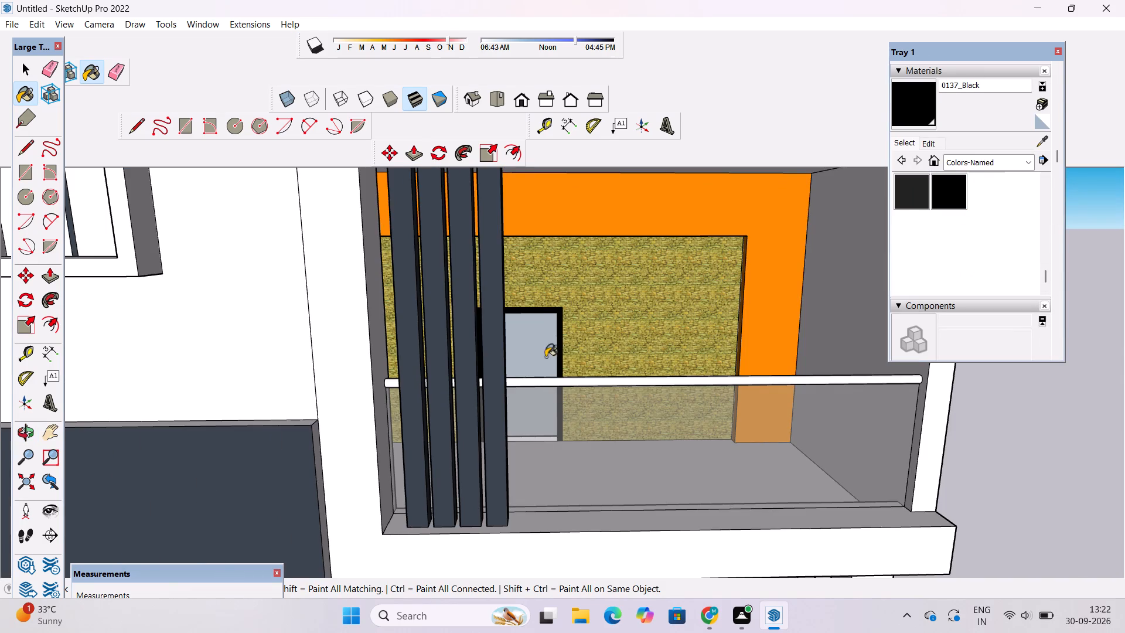
{"action": "scroll", "coordinate": [557, 322], "scroll_direction": "up", "scroll_amount": 9}
{"action": "scroll", "coordinate": [518, 435], "scroll_direction": "down", "scroll_amount": 5}
{"action": "scroll", "coordinate": [510, 474], "scroll_direction": "up", "scroll_amount": 5}
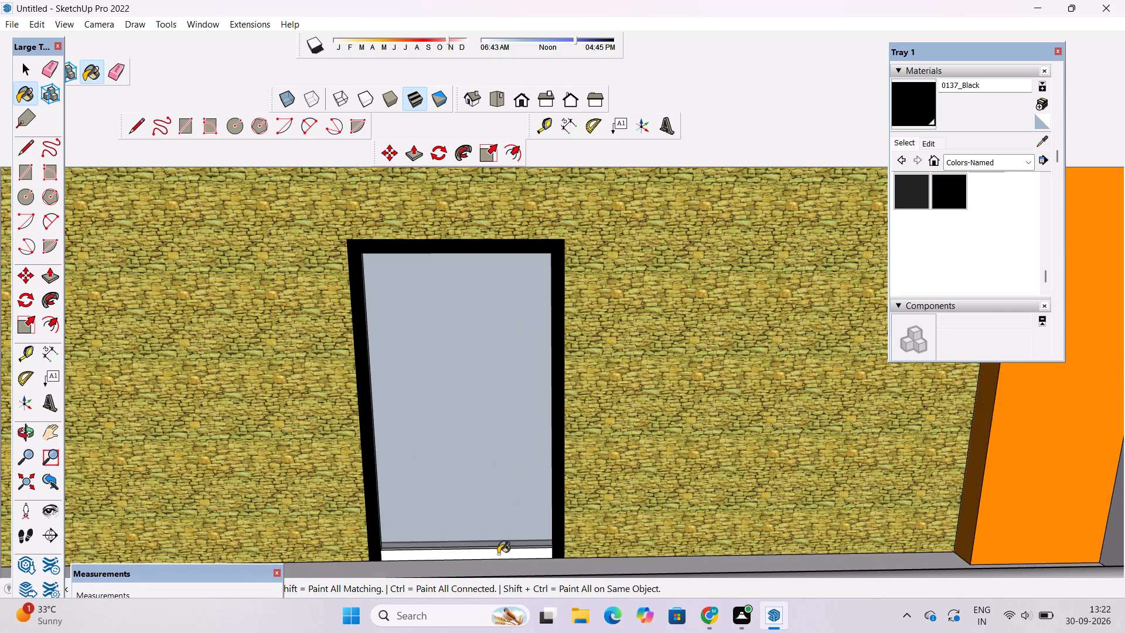
{"action": "scroll", "coordinate": [498, 556], "scroll_direction": "up", "scroll_amount": 5}
{"action": "left_click", "coordinate": [499, 564]}
Paint the top handrail of the balcony's glass railing with 0137_Black.
{"action": "scroll", "coordinate": [521, 499], "scroll_direction": "down", "scroll_amount": 6}
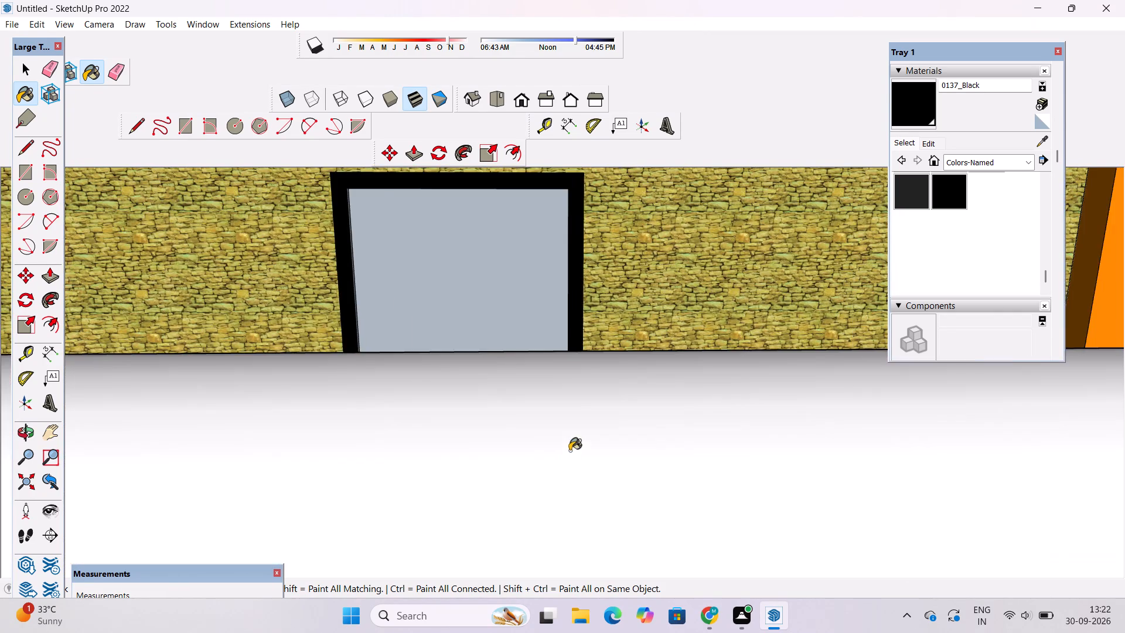
{"action": "scroll", "coordinate": [570, 451], "scroll_direction": "down", "scroll_amount": 9}
{"action": "left_click", "coordinate": [605, 263]}
{"action": "scroll", "coordinate": [421, 340], "scroll_direction": "down", "scroll_amount": 20}
{"action": "scroll", "coordinate": [421, 340], "scroll_direction": "down", "scroll_amount": 2}
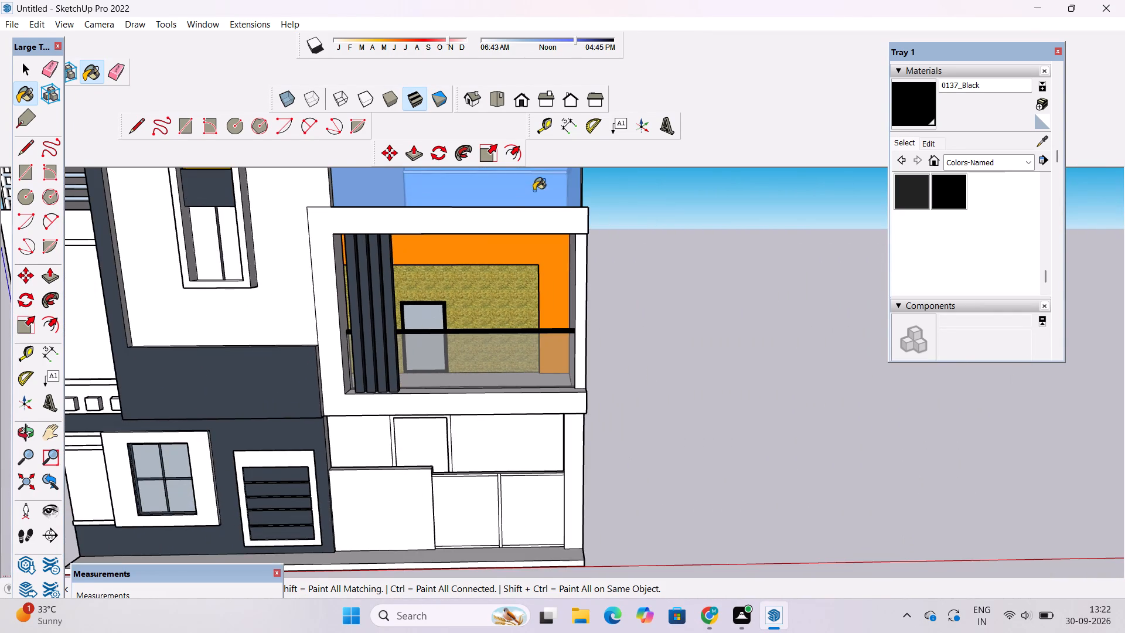
{"action": "scroll", "coordinate": [524, 212], "scroll_direction": "down", "scroll_amount": 8}
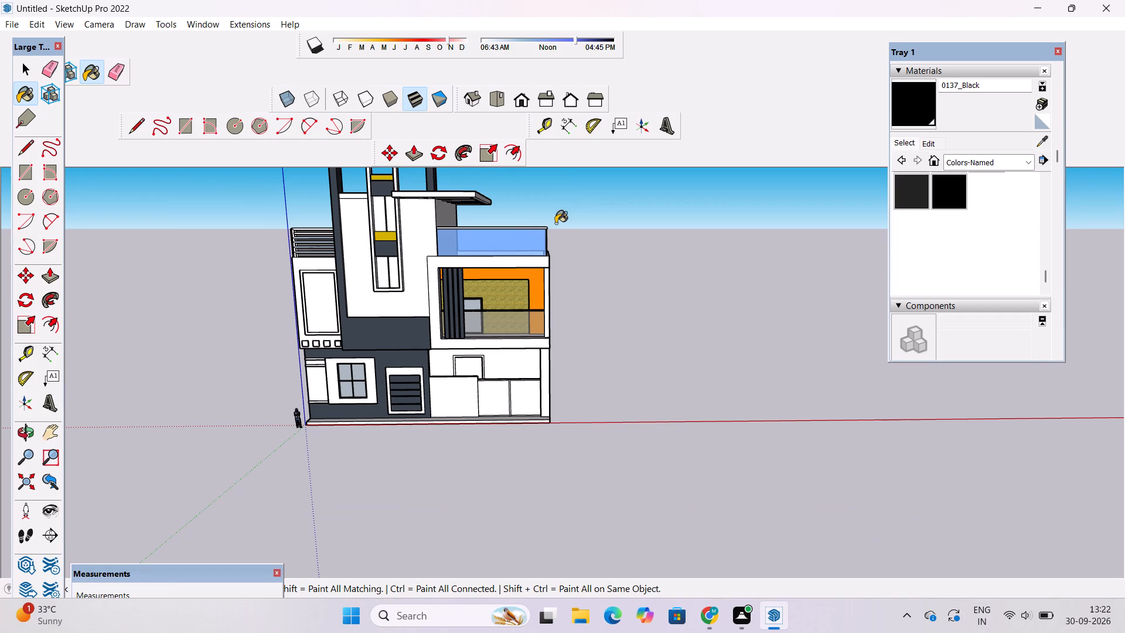
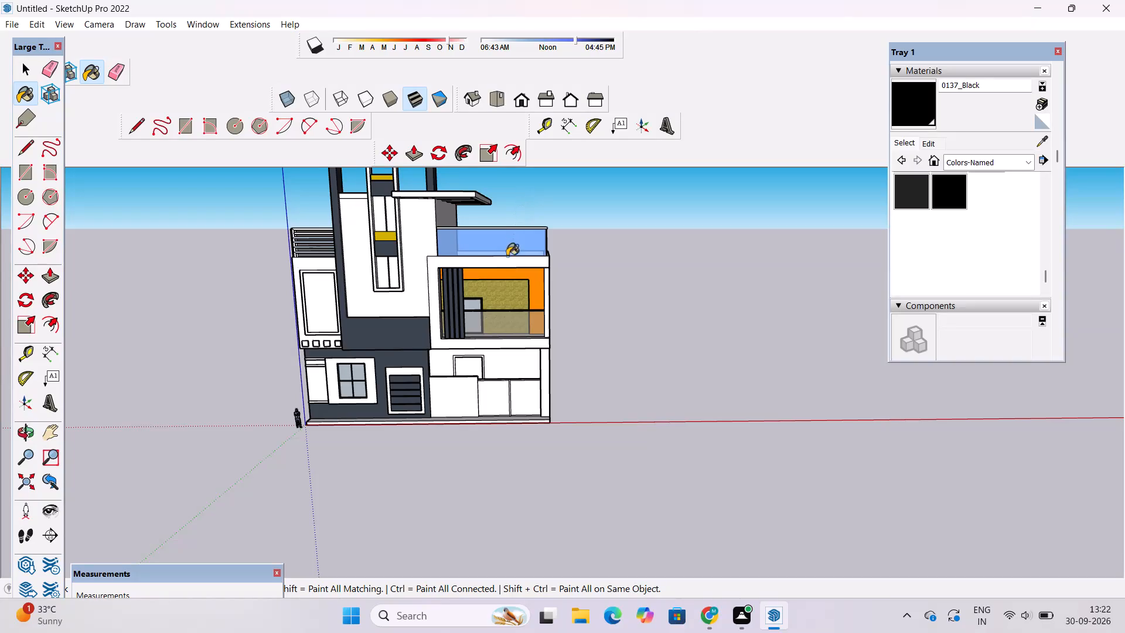
Paint the front handrail of the roof terrace's glass railing and the white edge strip at its corner with 0137_Black.
{"action": "scroll", "coordinate": [546, 212], "scroll_direction": "up", "scroll_amount": 17}
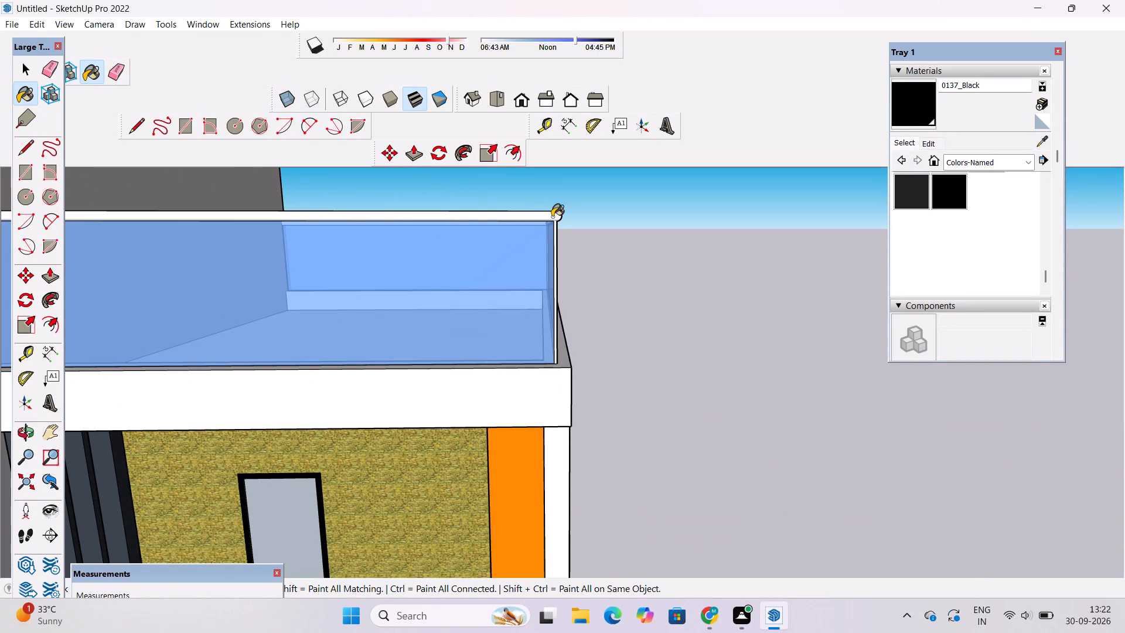
{"action": "left_click", "coordinate": [552, 217]}
{"action": "scroll", "coordinate": [562, 216], "scroll_direction": "up", "scroll_amount": 18}
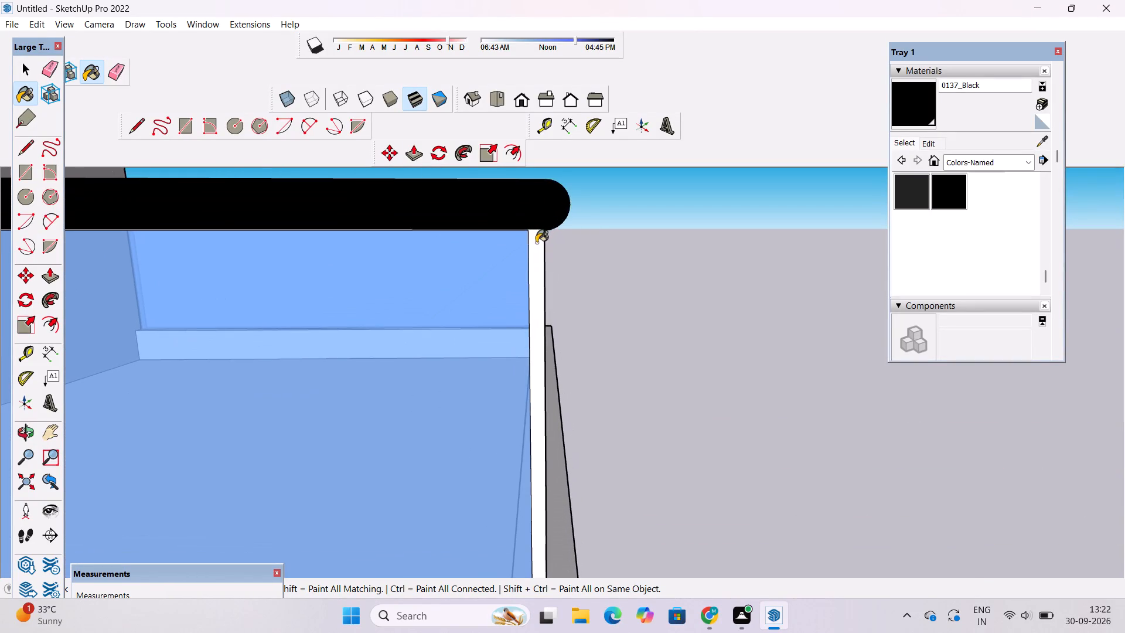
{"action": "left_click", "coordinate": [536, 243]}
{"action": "scroll", "coordinate": [534, 260], "scroll_direction": "down", "scroll_amount": 10}
Paint the rear and side handrails of the roof terrace's glass railing with 0137_Black.
{"action": "key", "text": "o"}
{"action": "left_click_drag", "start_coordinate": [628, 265], "coordinate": [475, 303]}
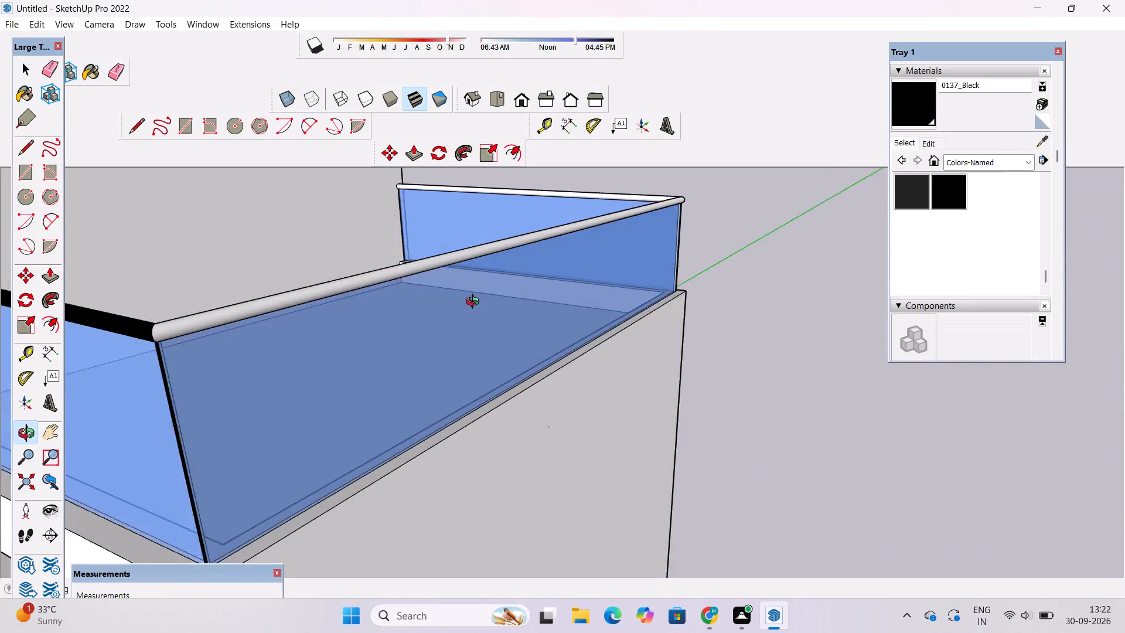
{"action": "left_click_drag", "start_coordinate": [475, 303], "coordinate": [469, 303]}
{"action": "scroll", "coordinate": [466, 303], "scroll_direction": "down", "scroll_amount": 3}
{"action": "left_click_drag", "start_coordinate": [469, 297], "coordinate": [456, 326]}
{"action": "left_click_drag", "start_coordinate": [422, 335], "coordinate": [350, 352]}
{"action": "left_click_drag", "start_coordinate": [349, 352], "coordinate": [380, 376], "text": "shift"}
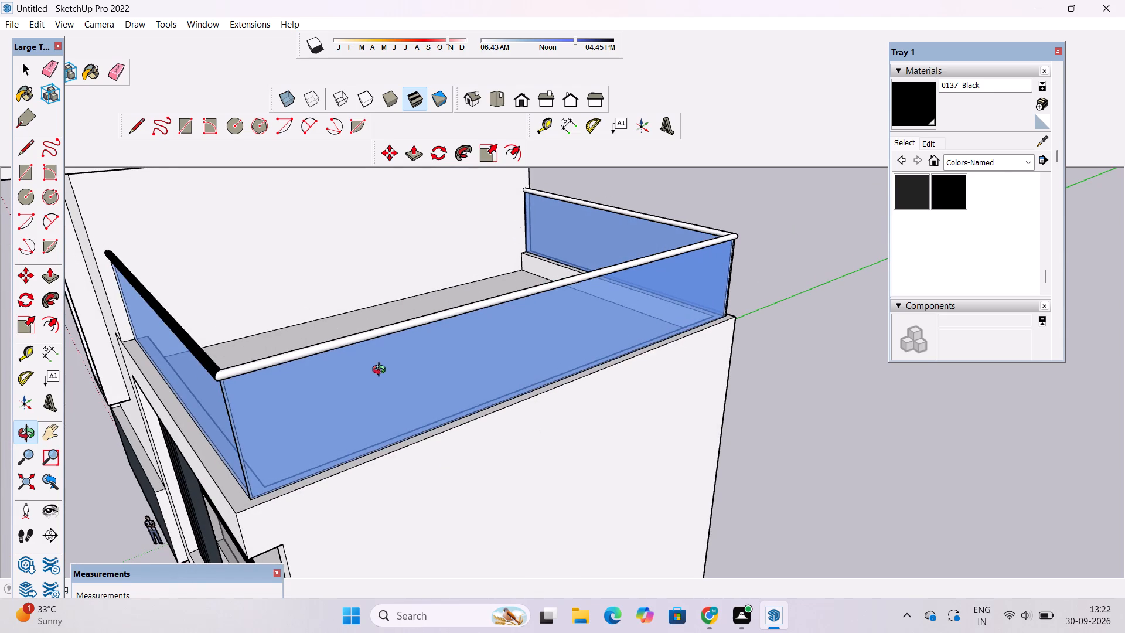
{"action": "left_click_drag", "start_coordinate": [911, 111], "coordinate": [909, 117]}
{"action": "scroll", "coordinate": [792, 219], "scroll_direction": "up", "scroll_amount": 8}
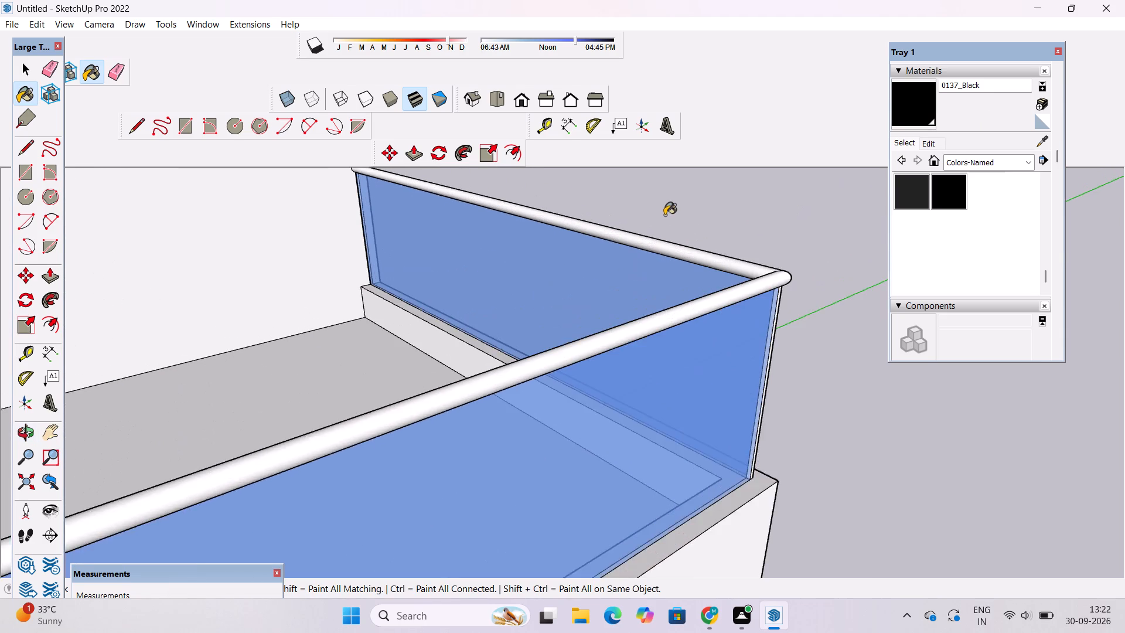
{"action": "scroll", "coordinate": [664, 215], "scroll_direction": "up", "scroll_amount": 3}
{"action": "left_click", "coordinate": [659, 264]}
{"action": "scroll", "coordinate": [520, 252], "scroll_direction": "down", "scroll_amount": 11}
{"action": "scroll", "coordinate": [560, 288], "scroll_direction": "up", "scroll_amount": 4}
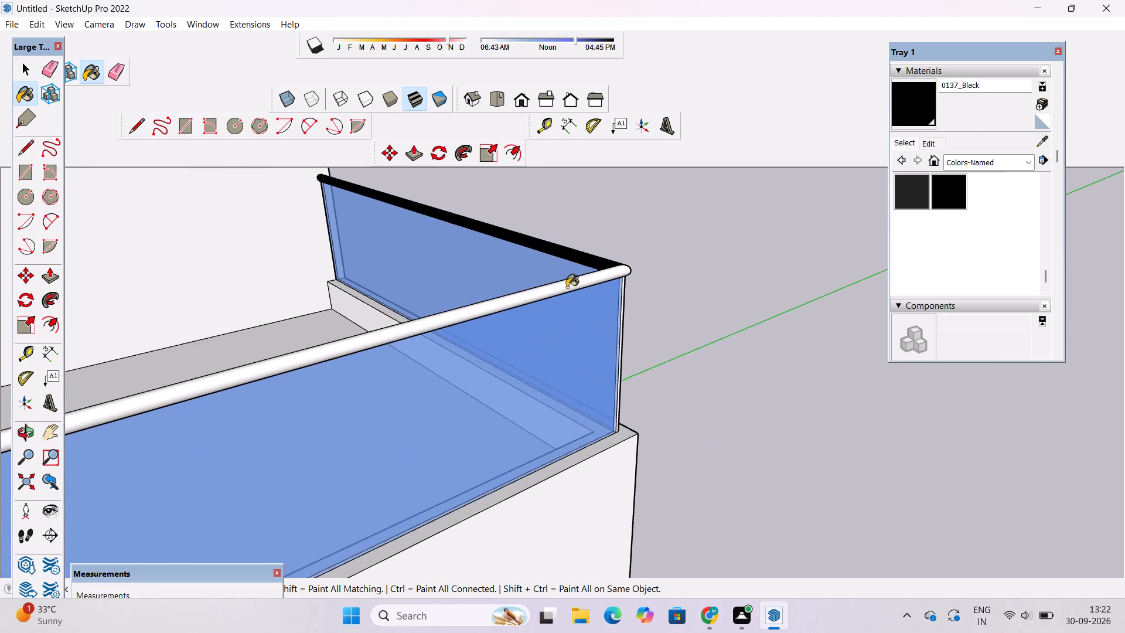
{"action": "left_click", "coordinate": [567, 287]}
Paint the white vertical edge strip at the rear corner of the roof terrace railing with 0137_Black.
{"action": "scroll", "coordinate": [636, 287], "scroll_direction": "up", "scroll_amount": 9}
{"action": "scroll", "coordinate": [630, 284], "scroll_direction": "down", "scroll_amount": 5}
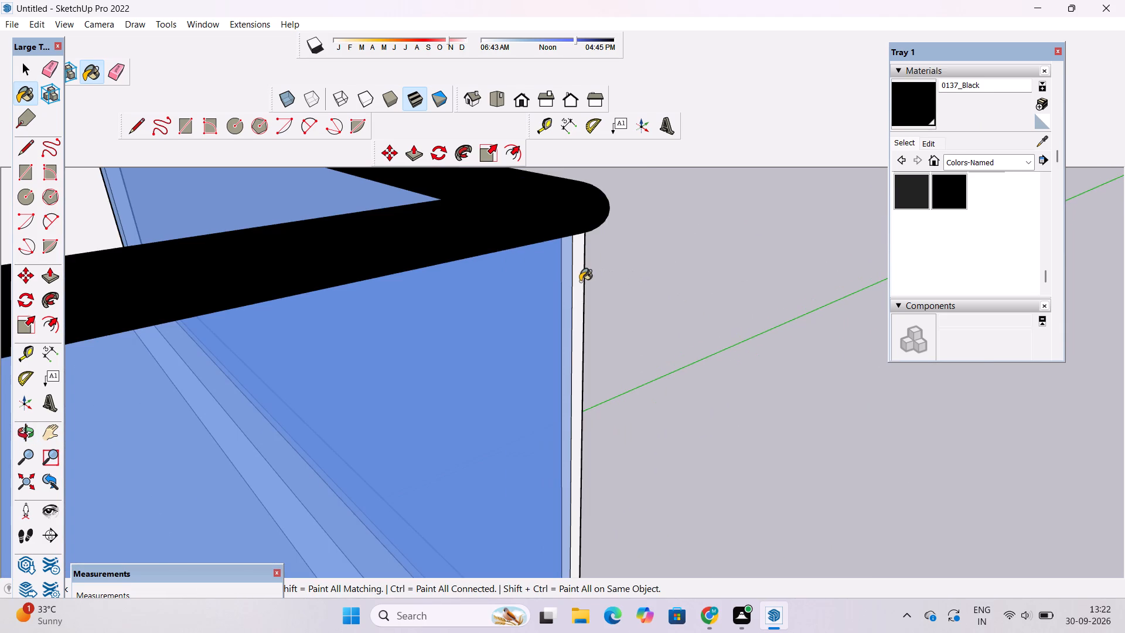
{"action": "left_click", "coordinate": [579, 281]}
{"action": "scroll", "coordinate": [603, 278], "scroll_direction": "down", "scroll_amount": 9}
Examine the roof terrace railing and the whole house facade from above, the side and the front.
{"action": "key", "text": "o"}
{"action": "scroll", "coordinate": [608, 281], "scroll_direction": "down", "scroll_amount": 10}
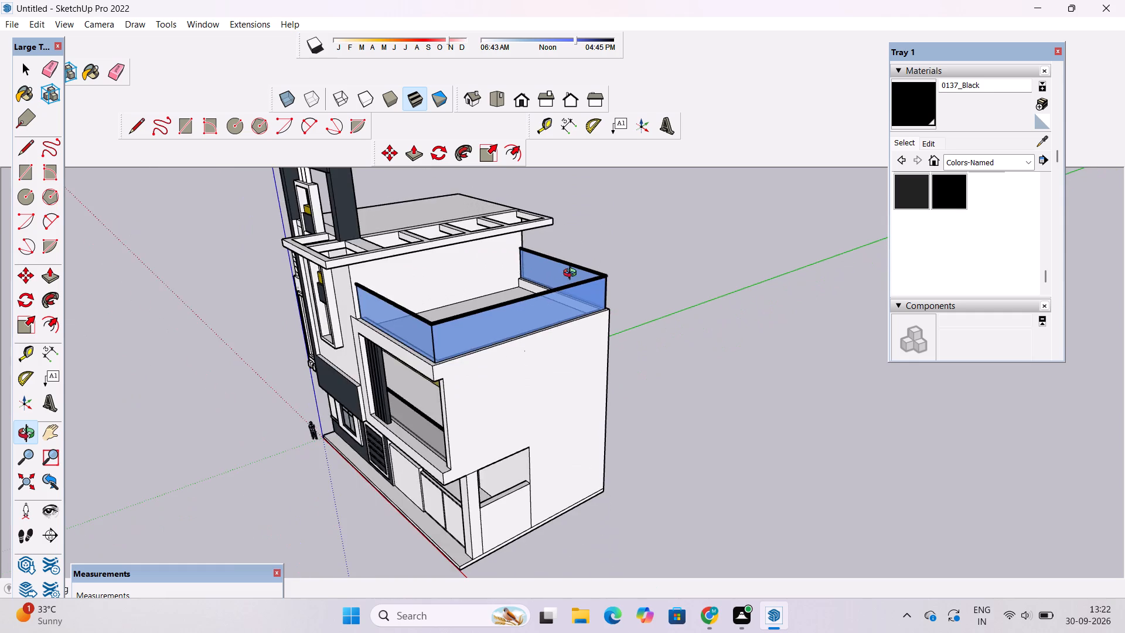
{"action": "left_click_drag", "start_coordinate": [534, 276], "coordinate": [616, 273]}
{"action": "scroll", "coordinate": [614, 273], "scroll_direction": "down", "scroll_amount": 6}
{"action": "left_click_drag", "start_coordinate": [563, 301], "coordinate": [763, 326]}
{"action": "scroll", "coordinate": [642, 315], "scroll_direction": "up", "scroll_amount": 2}
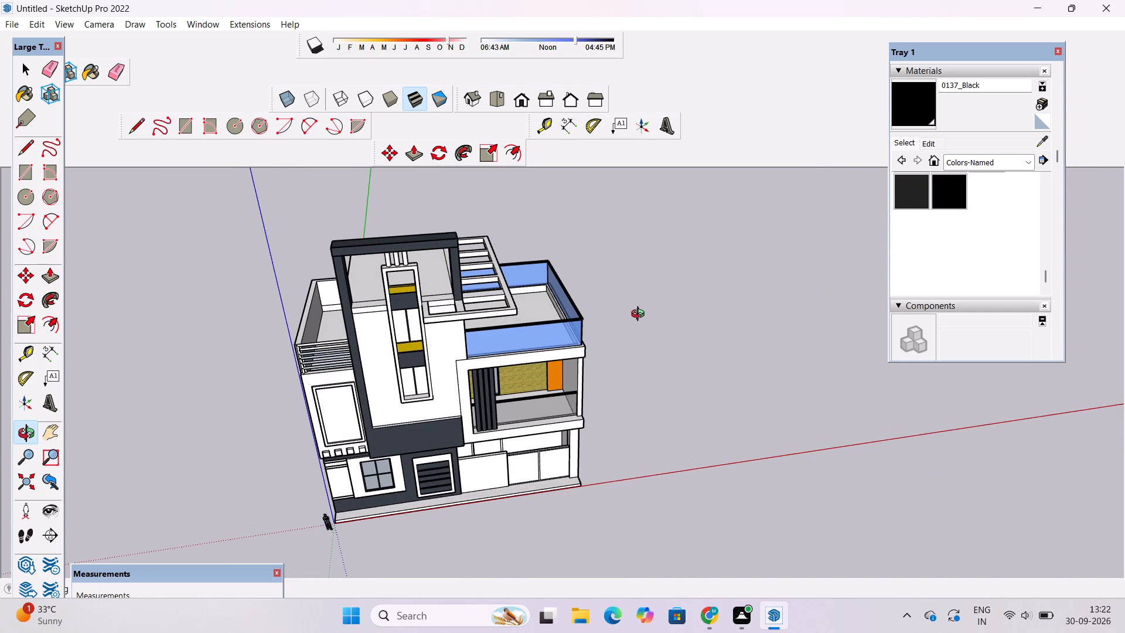
{"action": "scroll", "coordinate": [606, 322], "scroll_direction": "down", "scroll_amount": 1}
{"action": "left_click_drag", "start_coordinate": [591, 355], "coordinate": [581, 300]}
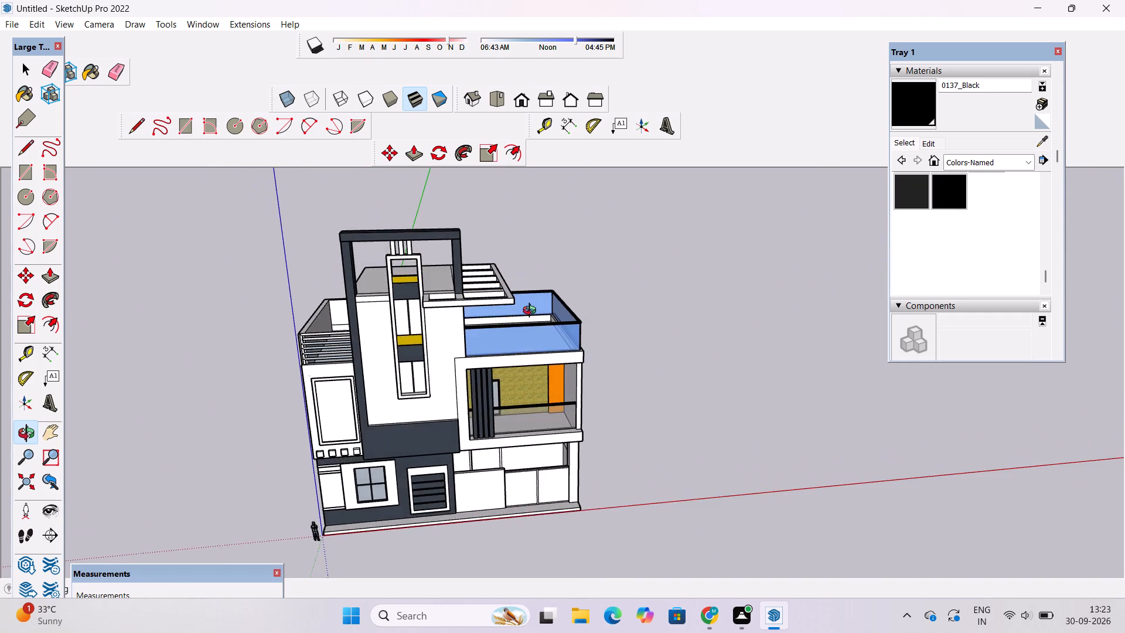
{"action": "scroll", "coordinate": [531, 312], "scroll_direction": "up", "scroll_amount": 9}
{"action": "left_click_drag", "start_coordinate": [531, 315], "coordinate": [495, 331], "text": "shift"}
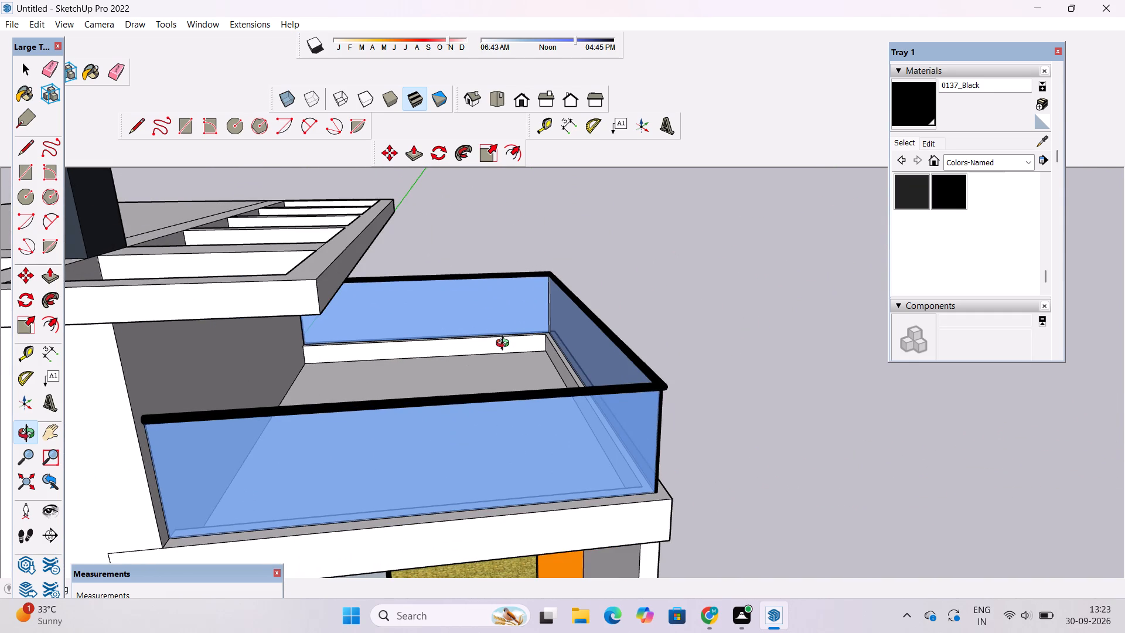
{"action": "left_click_drag", "start_coordinate": [505, 345], "coordinate": [505, 339]}
{"action": "scroll", "coordinate": [505, 339], "scroll_direction": "down", "scroll_amount": 4}
{"action": "left_click_drag", "start_coordinate": [531, 370], "coordinate": [448, 472]}
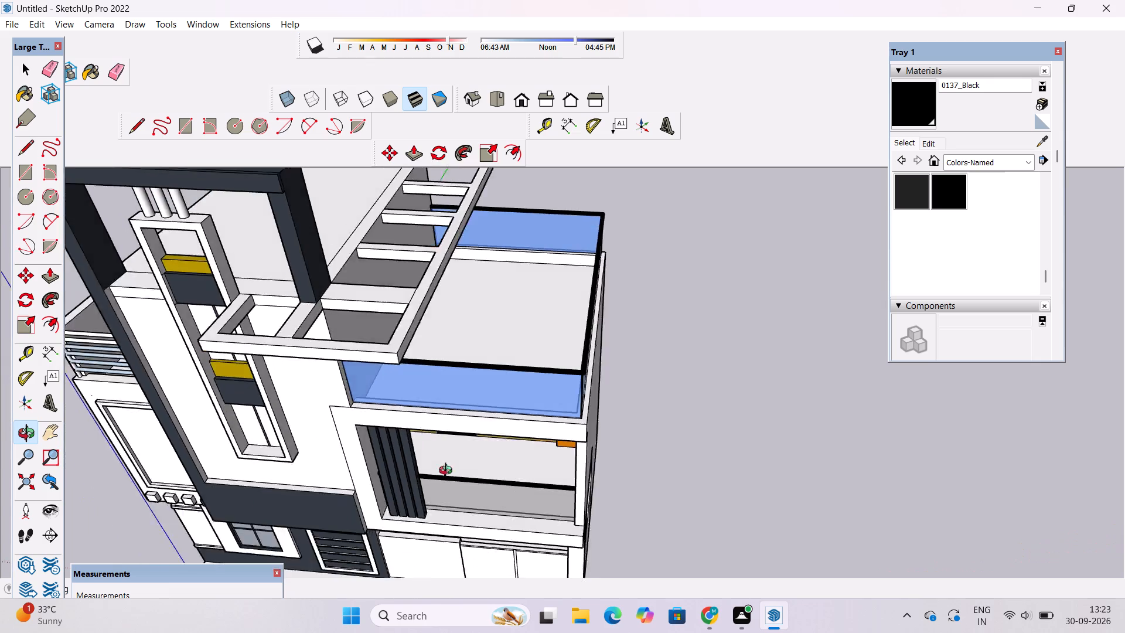
{"action": "left_click_drag", "start_coordinate": [448, 472], "coordinate": [382, 446]}
{"action": "left_click_drag", "start_coordinate": [410, 406], "coordinate": [446, 363]}
{"action": "scroll", "coordinate": [446, 363], "scroll_direction": "down", "scroll_amount": 3}
{"action": "left_click_drag", "start_coordinate": [463, 405], "coordinate": [509, 353], "text": "shift"}
{"action": "scroll", "coordinate": [511, 349], "scroll_direction": "down", "scroll_amount": 4}
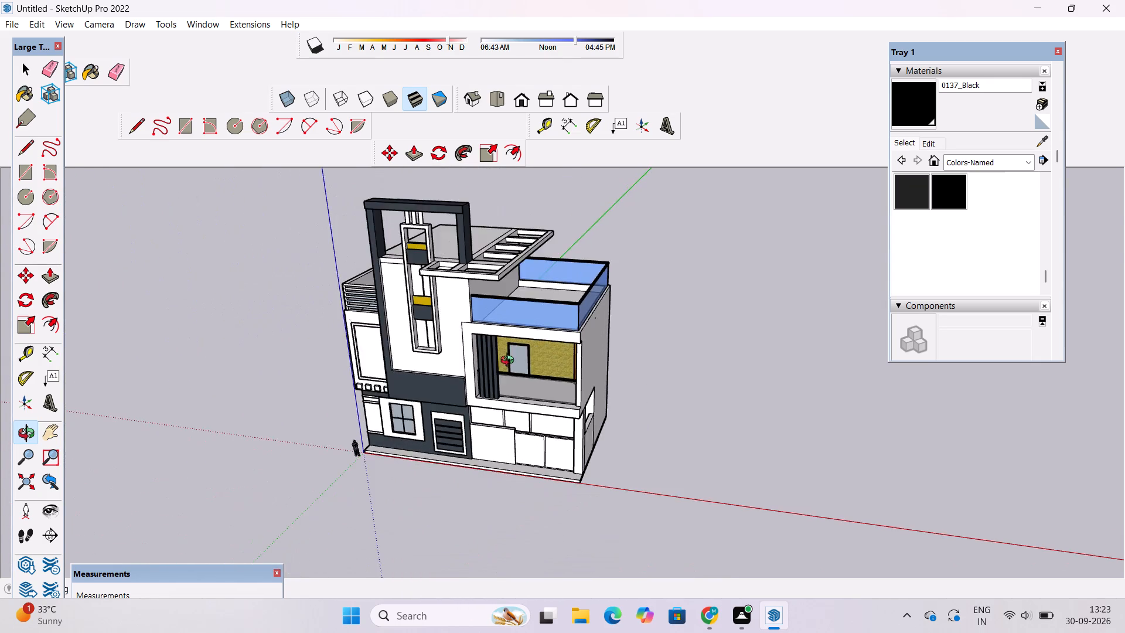
{"action": "scroll", "coordinate": [510, 362], "scroll_direction": "down", "scroll_amount": 1}
{"action": "left_click_drag", "start_coordinate": [520, 402], "coordinate": [564, 336]}
{"action": "scroll", "coordinate": [498, 353], "scroll_direction": "up", "scroll_amount": 2}
{"action": "left_click_drag", "start_coordinate": [482, 371], "coordinate": [514, 308]}
{"action": "scroll", "coordinate": [546, 326], "scroll_direction": "up", "scroll_amount": 2}
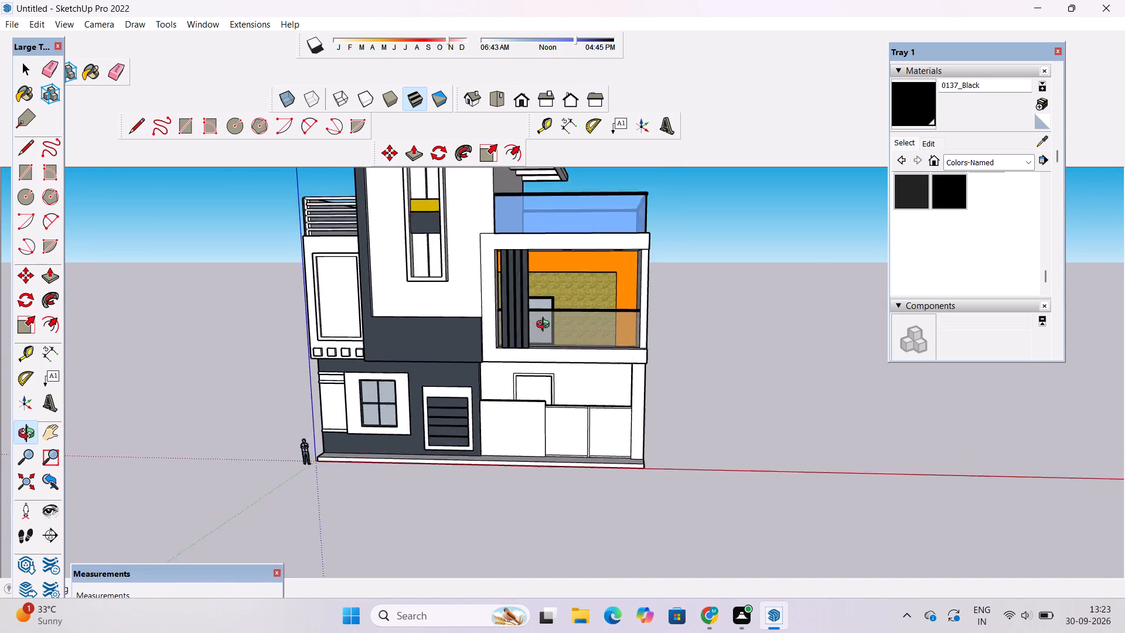
{"action": "scroll", "coordinate": [546, 326], "scroll_direction": "up", "scroll_amount": 2}
{"action": "left_click_drag", "start_coordinate": [547, 327], "coordinate": [623, 359]}
{"action": "scroll", "coordinate": [588, 341], "scroll_direction": "down", "scroll_amount": 4}
{"action": "left_click_drag", "start_coordinate": [612, 346], "coordinate": [506, 297], "text": "shift"}
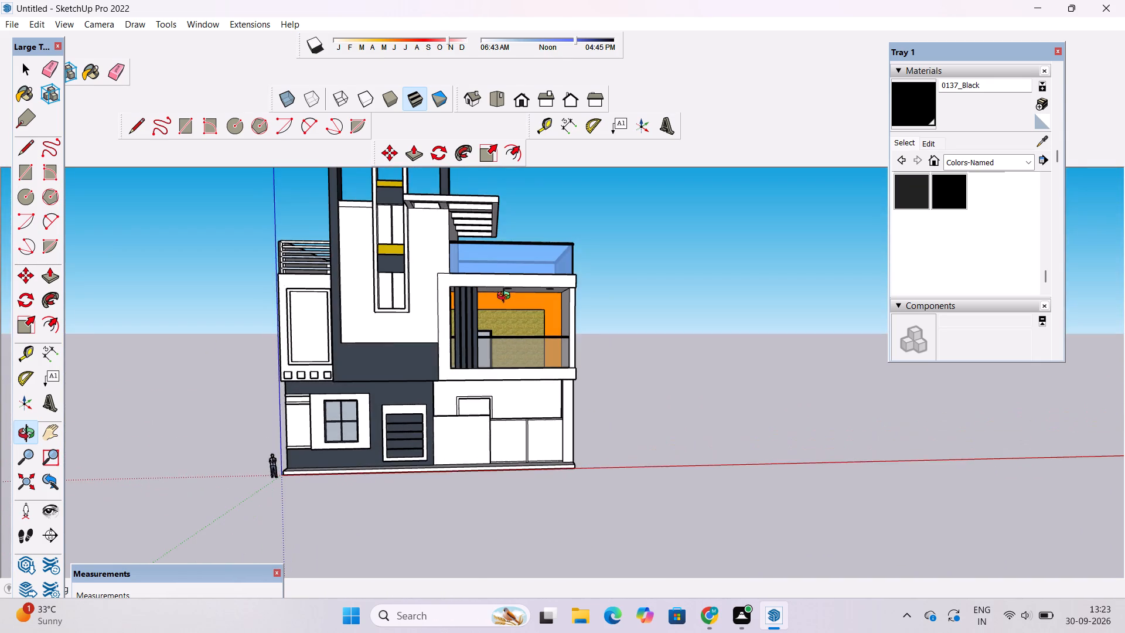
{"action": "left_click_drag", "start_coordinate": [526, 368], "coordinate": [470, 377]}
{"action": "left_click_drag", "start_coordinate": [432, 380], "coordinate": [466, 344]}
{"action": "scroll", "coordinate": [469, 348], "scroll_direction": "down", "scroll_amount": 4}
{"action": "left_click_drag", "start_coordinate": [483, 337], "coordinate": [546, 454], "text": "shift"}
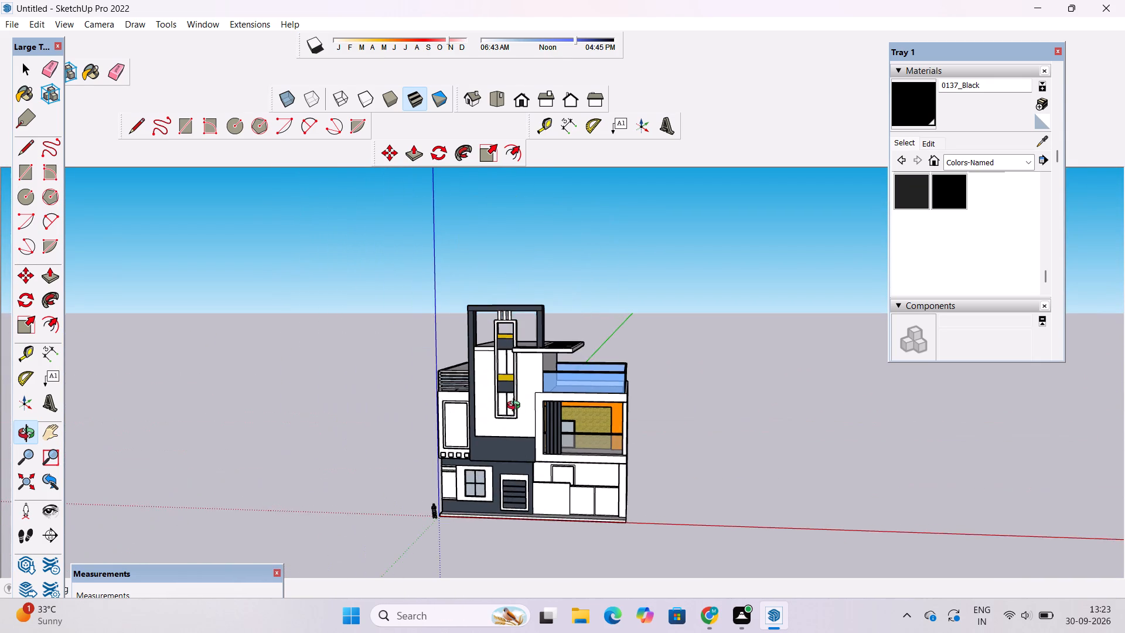
Inspect the tower's tall window and the white wall between it and the slate band at close range.
{"action": "scroll", "coordinate": [516, 407], "scroll_direction": "up", "scroll_amount": 8}
{"action": "left_click_drag", "start_coordinate": [483, 397], "coordinate": [482, 404]}
{"action": "left_click_drag", "start_coordinate": [472, 407], "coordinate": [496, 405]}
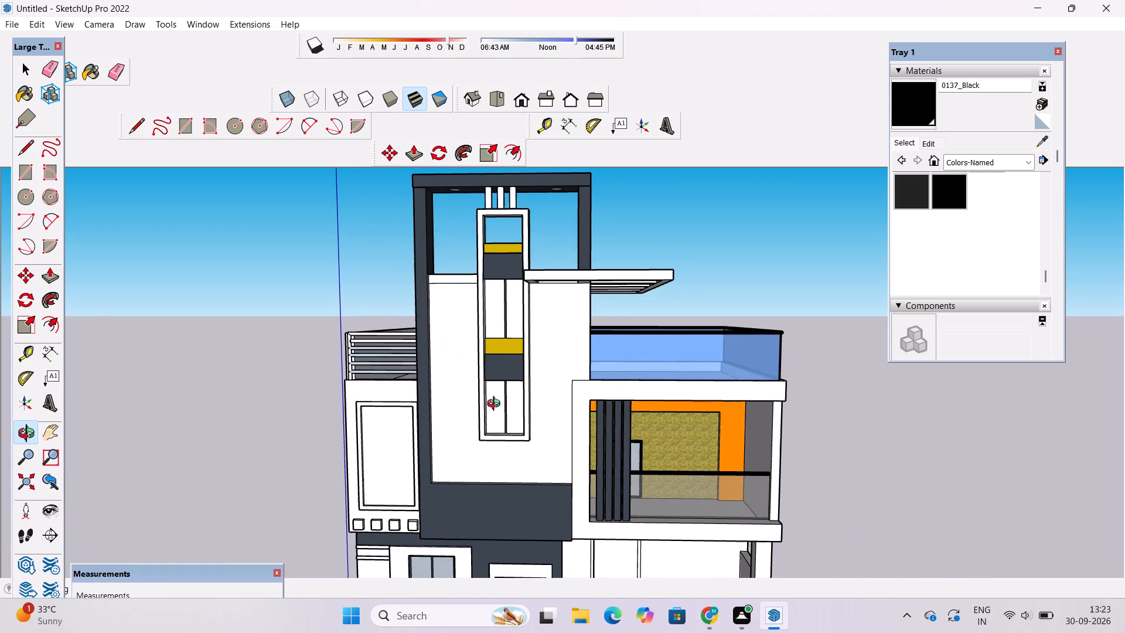
{"action": "left_click_drag", "start_coordinate": [496, 405], "coordinate": [497, 405]}
{"action": "left_click", "coordinate": [503, 452]}
{"action": "left_click_drag", "start_coordinate": [507, 456], "coordinate": [504, 421]}
{"action": "scroll", "coordinate": [474, 429], "scroll_direction": "up", "scroll_amount": 10, "text": "shift"}
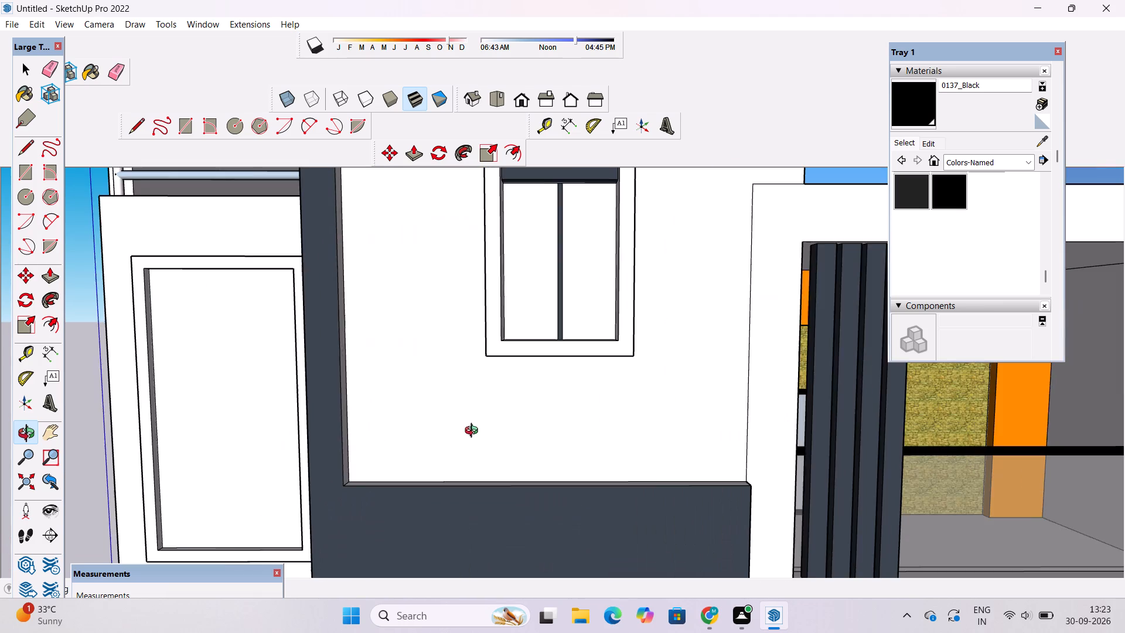
{"action": "left_click_drag", "start_coordinate": [503, 433], "coordinate": [513, 397]}
{"action": "left_click_drag", "start_coordinate": [527, 433], "coordinate": [527, 393], "text": "shift"}
{"action": "scroll", "coordinate": [527, 393], "scroll_direction": "down", "scroll_amount": 2}
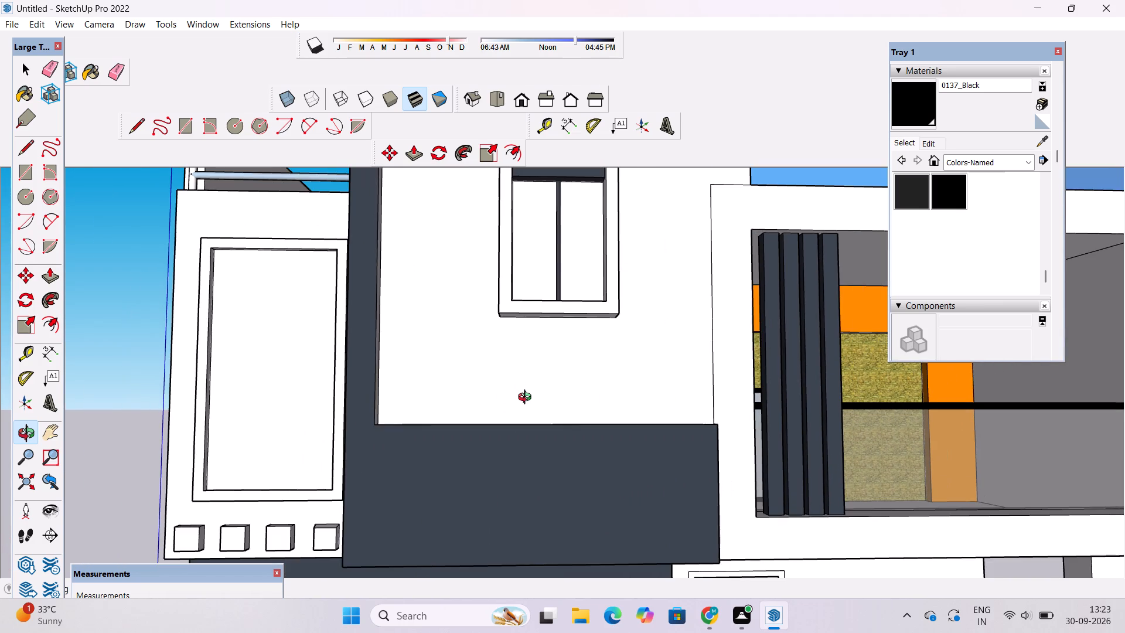
Paint the grey top ledge and inner side face of the slate frame around the white tower wall with [0111_SlateGray]1.
{"action": "left_click_drag", "start_coordinate": [527, 399], "coordinate": [542, 502]}
{"action": "scroll", "coordinate": [562, 461], "scroll_direction": "up", "scroll_amount": 2}
{"action": "left_click_drag", "start_coordinate": [562, 461], "coordinate": [562, 455]}
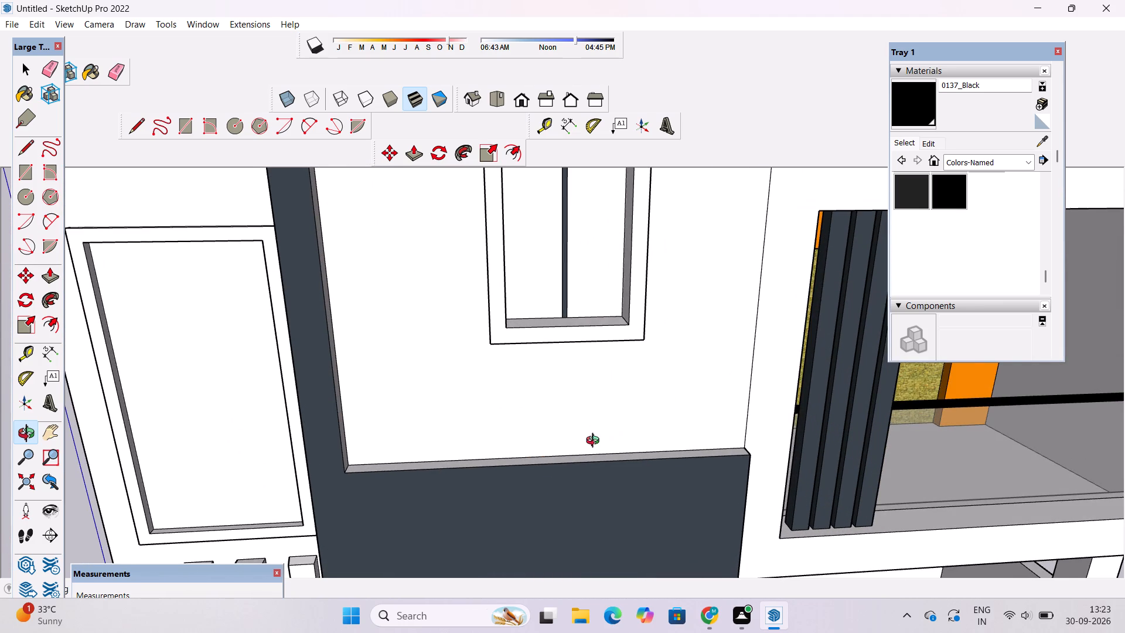
{"action": "left_click_drag", "start_coordinate": [571, 454], "coordinate": [563, 457]}
{"action": "scroll", "coordinate": [979, 221], "scroll_direction": "up", "scroll_amount": 3}
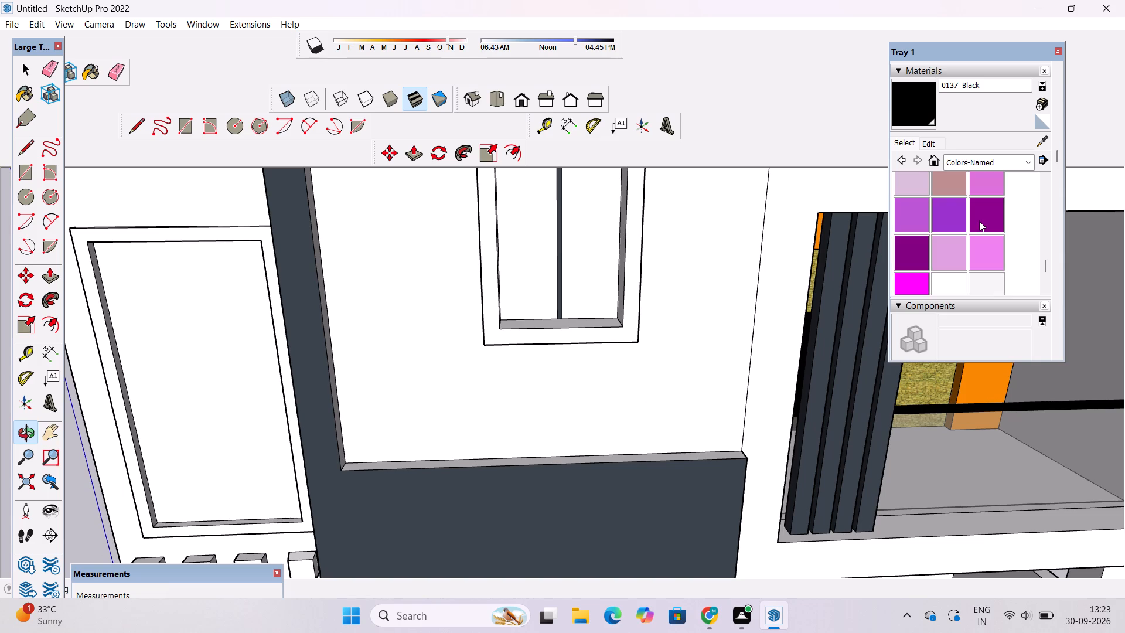
{"action": "scroll", "coordinate": [979, 221], "scroll_direction": "down", "scroll_amount": 1}
{"action": "scroll", "coordinate": [979, 222], "scroll_direction": "up", "scroll_amount": 4}
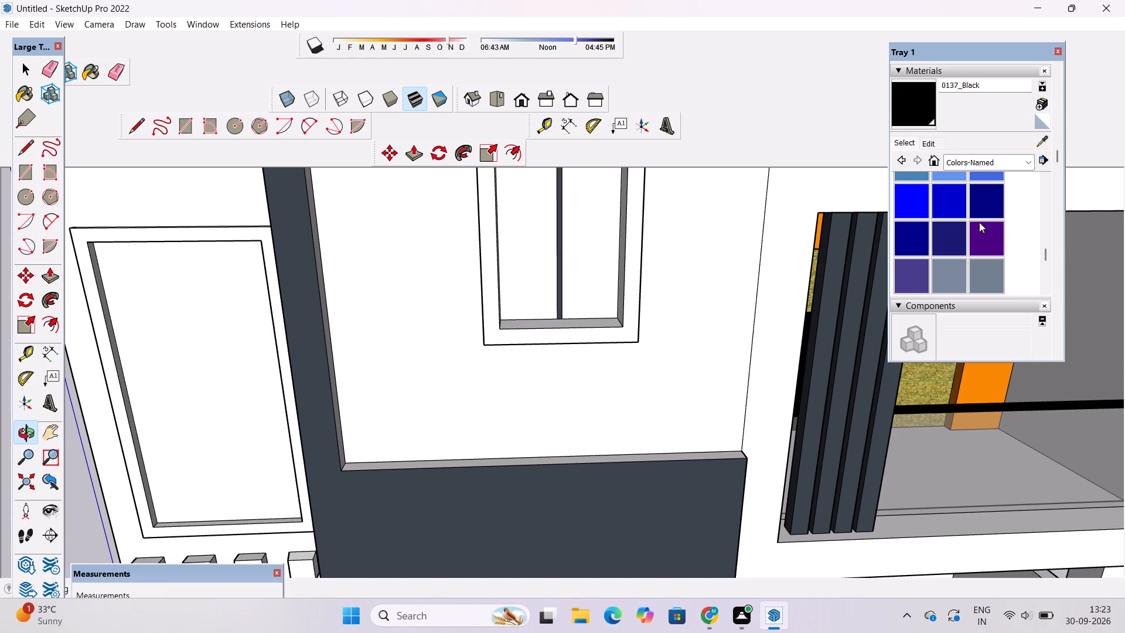
{"action": "left_click", "coordinate": [979, 273]}
{"action": "scroll", "coordinate": [643, 454], "scroll_direction": "up", "scroll_amount": 4}
{"action": "left_click", "coordinate": [644, 455]}
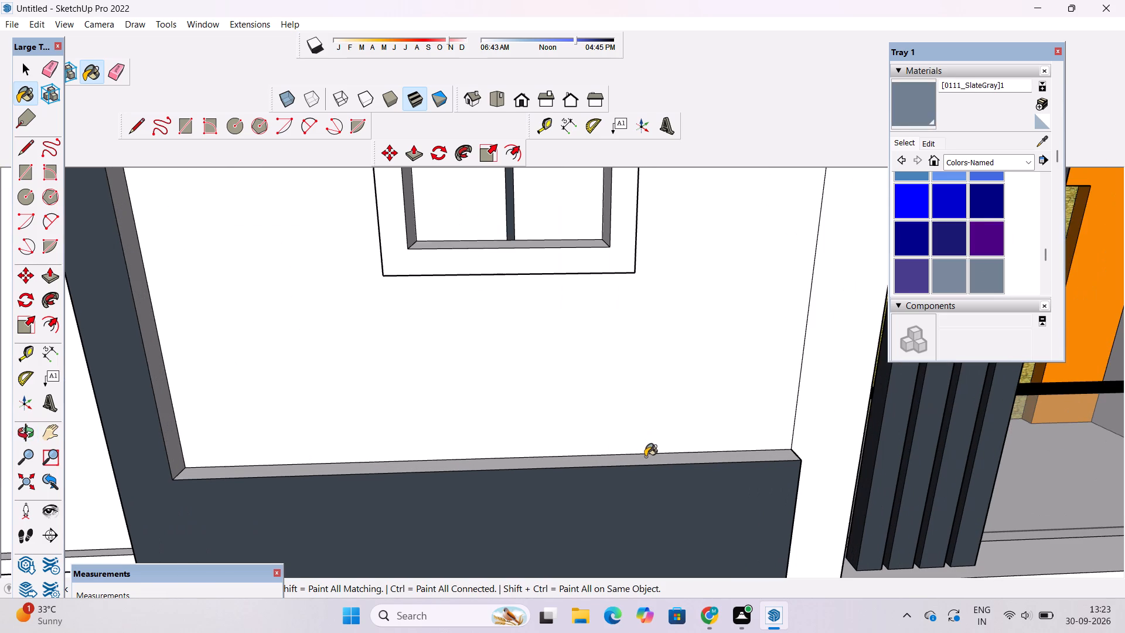
{"action": "left_click", "coordinate": [165, 396]}
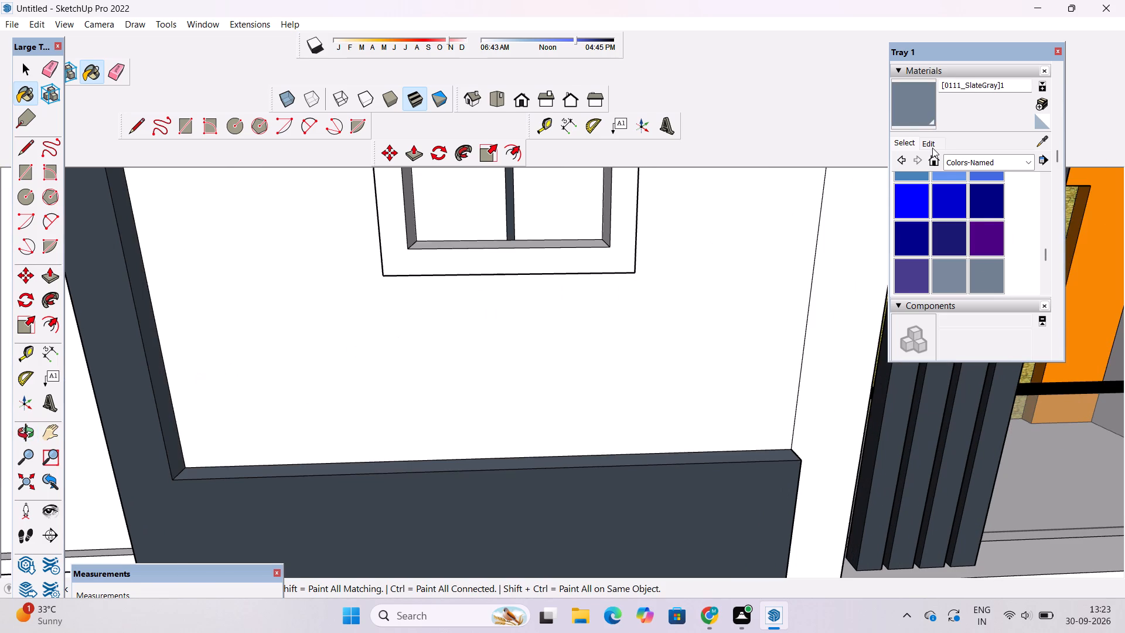
Darken the colour of the [0111_SlateGray]1 material slightly in the material editor.
{"action": "left_click", "coordinate": [932, 147]}
{"action": "left_click", "coordinate": [963, 218]}
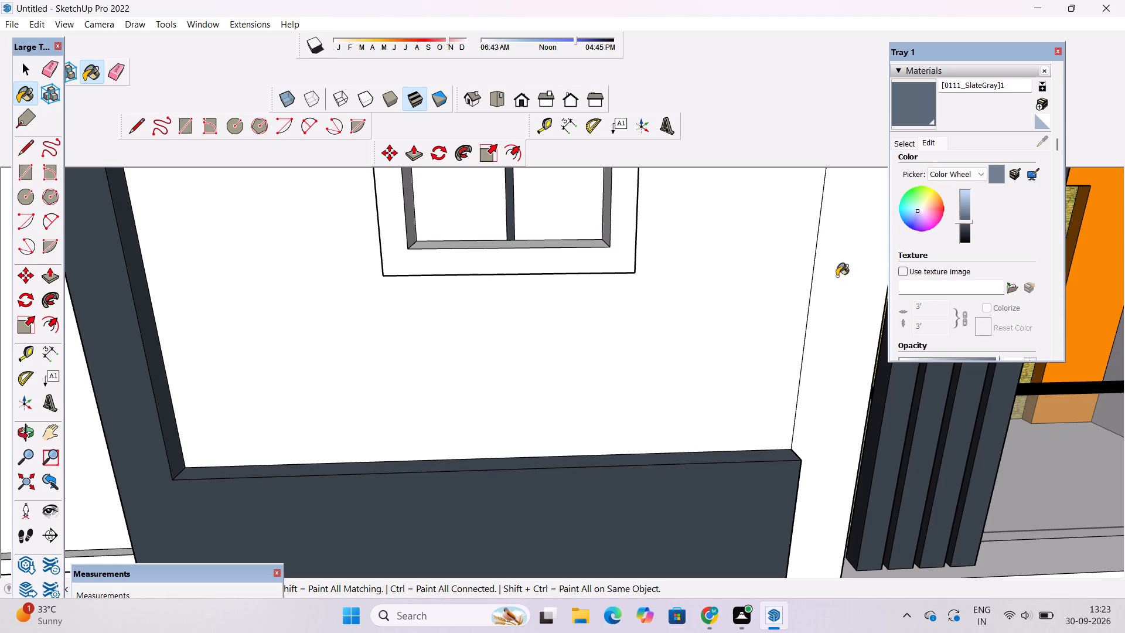
{"action": "scroll", "coordinate": [517, 373], "scroll_direction": "down", "scroll_amount": 4}
{"action": "key", "text": "space"}
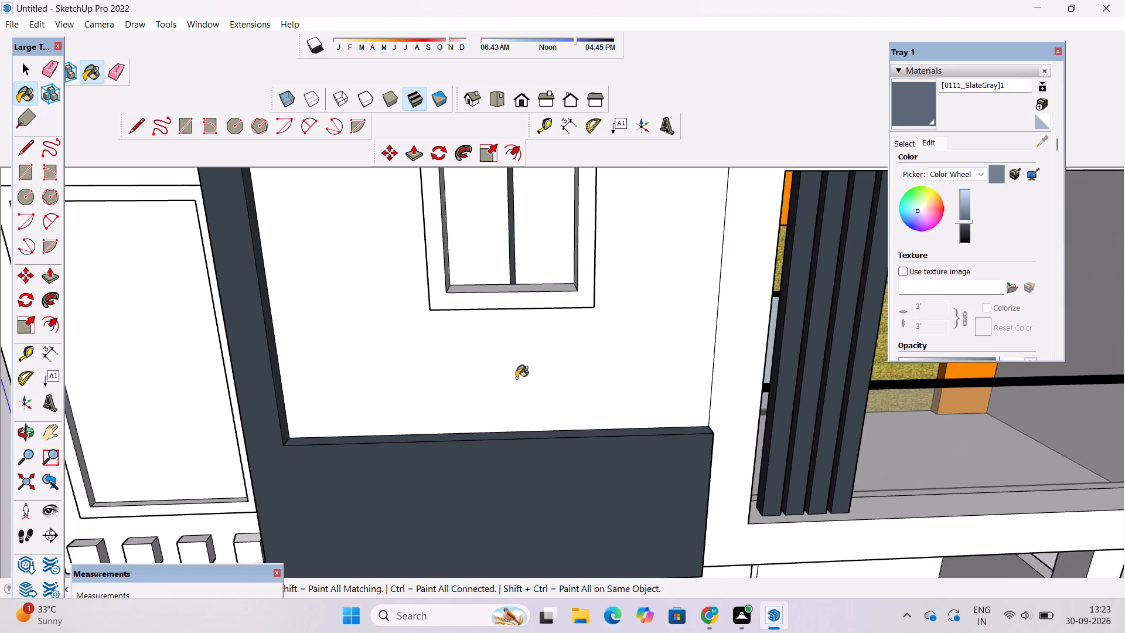
Draw a vertical line about 7' 8" long from the midpoint of the tall window frame's bottom edge down to the slate band.
{"action": "key", "text": "o"}
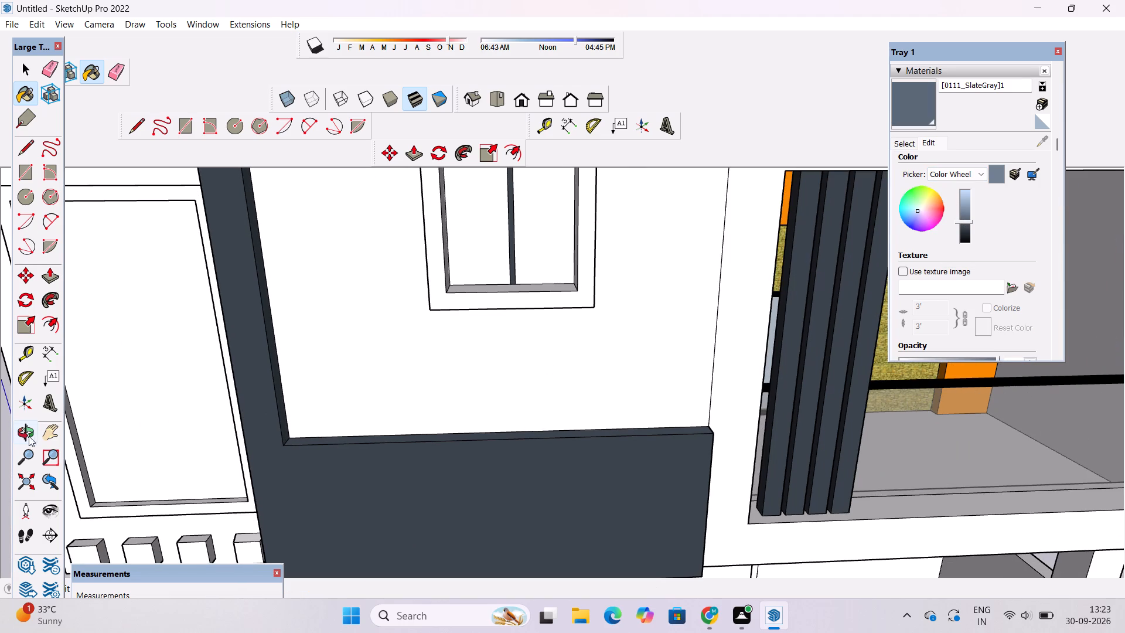
{"action": "left_click", "coordinate": [30, 434]}
{"action": "left_click_drag", "start_coordinate": [471, 440], "coordinate": [474, 283]}
{"action": "left_click_drag", "start_coordinate": [470, 297], "coordinate": [443, 366], "text": "shift"}
{"action": "left_click_drag", "start_coordinate": [444, 371], "coordinate": [455, 413]}
{"action": "key", "text": "l"}
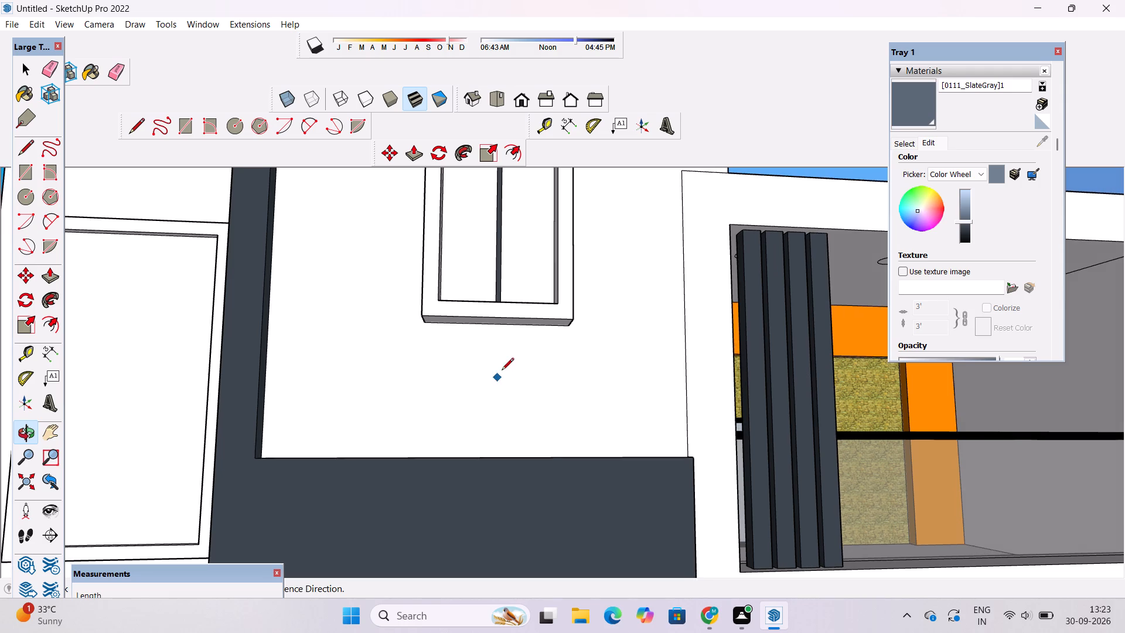
{"action": "scroll", "coordinate": [510, 349], "scroll_direction": "up", "scroll_amount": 4}
{"action": "left_click", "coordinate": [493, 315]}
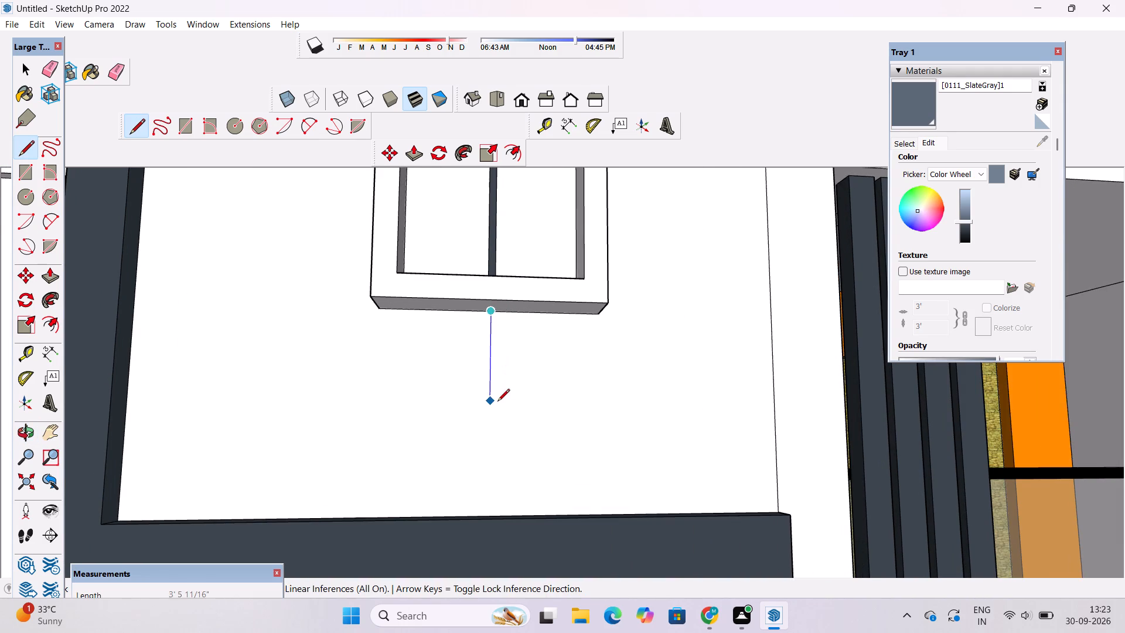
{"action": "key", "text": "o"}
{"action": "left_click_drag", "start_coordinate": [497, 402], "coordinate": [500, 499]}
{"action": "left_click_drag", "start_coordinate": [495, 492], "coordinate": [494, 386], "text": "shift"}
{"action": "left_click_drag", "start_coordinate": [493, 417], "coordinate": [490, 450]}
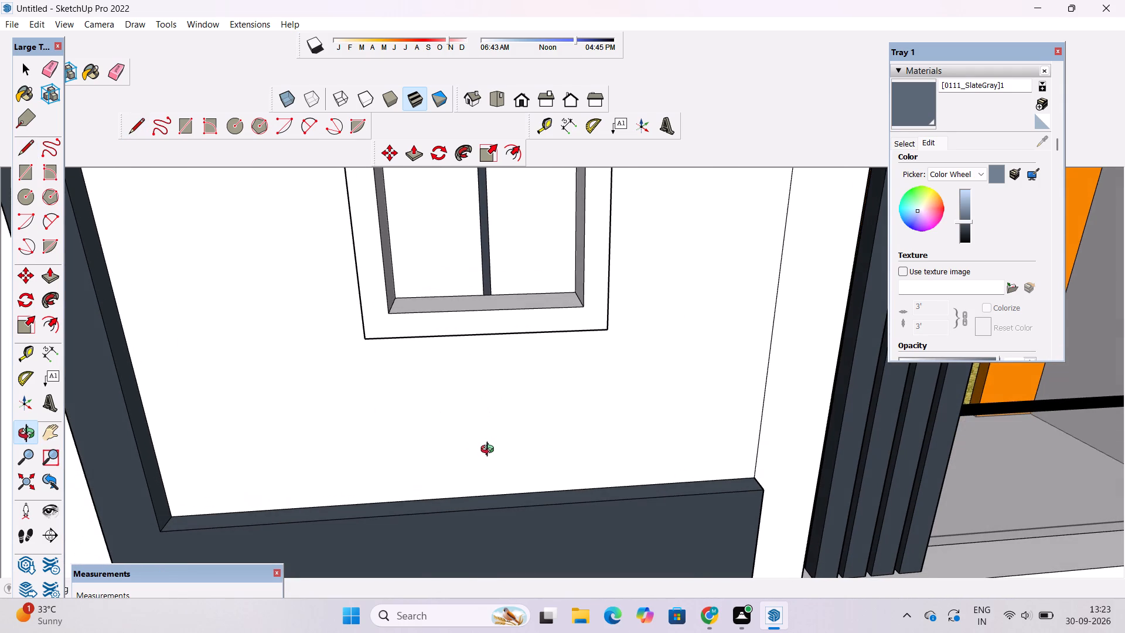
{"action": "key", "text": "l"}
{"action": "scroll", "coordinate": [496, 469], "scroll_direction": "up", "scroll_amount": 5}
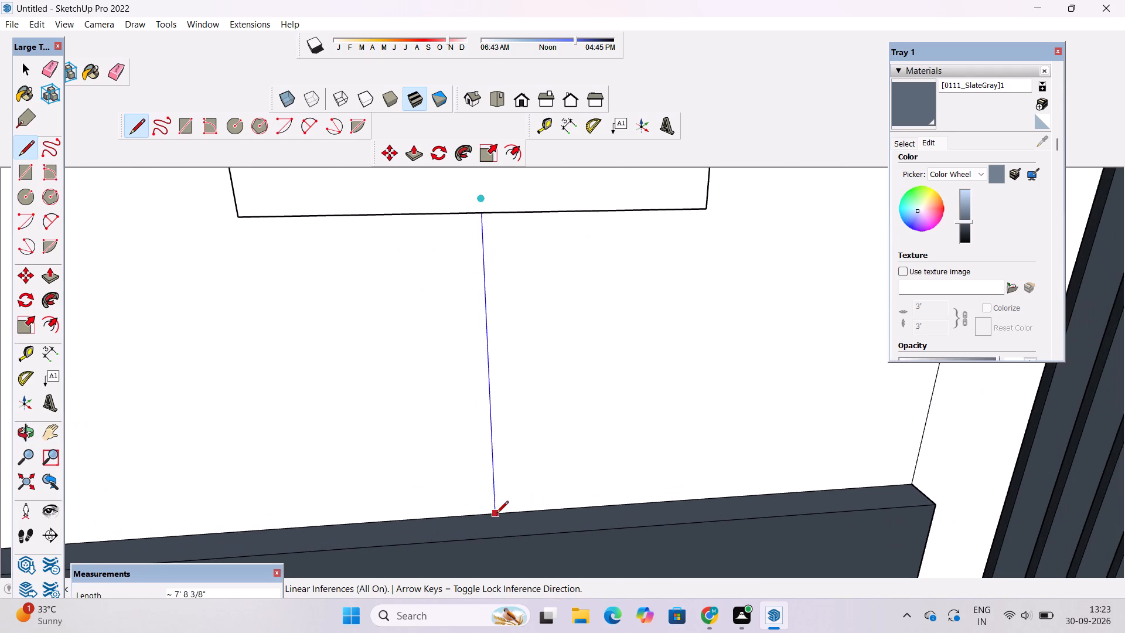
{"action": "left_click", "coordinate": [495, 511]}
{"action": "scroll", "coordinate": [456, 515], "scroll_direction": "down", "scroll_amount": 2}
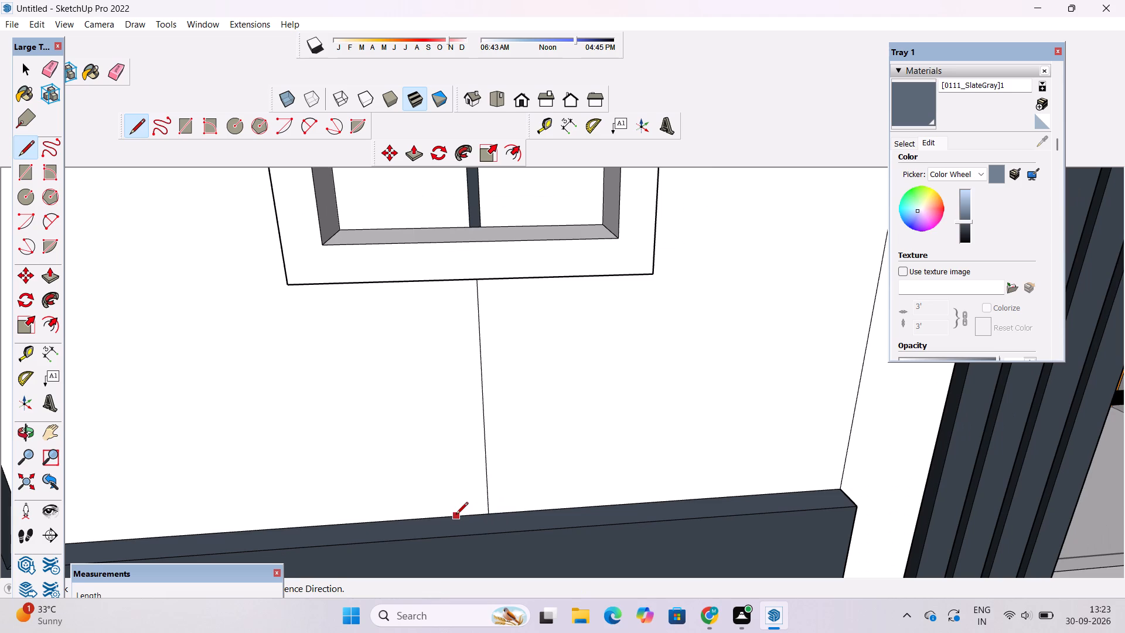
{"action": "key", "text": "space"}
Examine the tower wall from the new centre line below the window up to the top frame.
{"action": "type", "text": "o"}
{"action": "scroll", "coordinate": [456, 515], "scroll_direction": "down", "scroll_amount": 1}
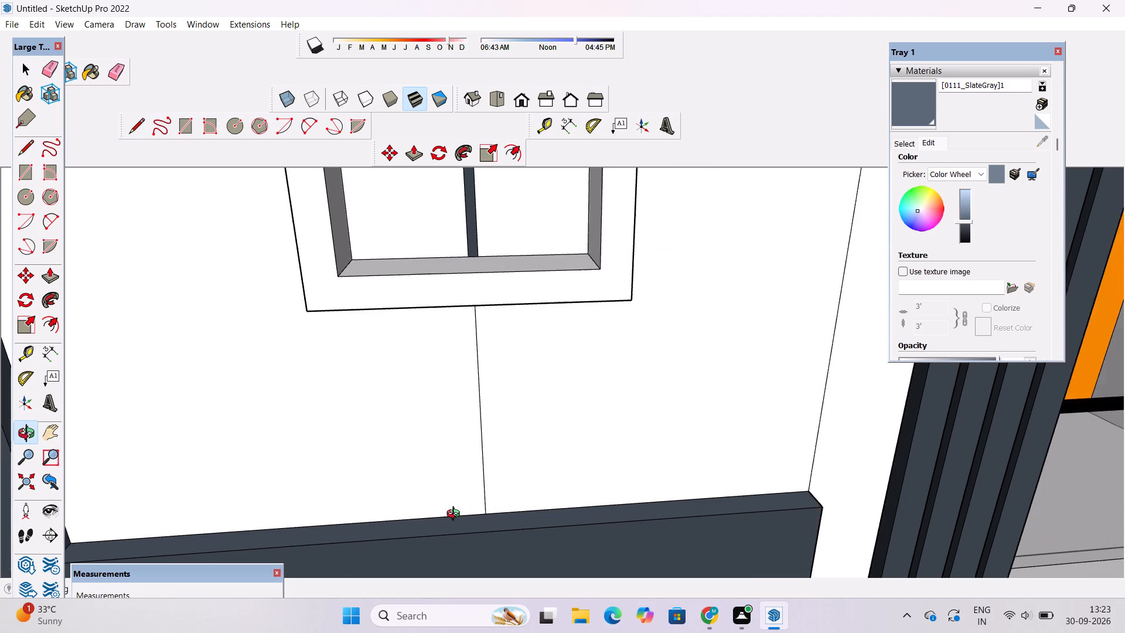
{"action": "scroll", "coordinate": [456, 515], "scroll_direction": "down", "scroll_amount": 8}
{"action": "left_click_drag", "start_coordinate": [459, 516], "coordinate": [459, 435]}
{"action": "scroll", "coordinate": [459, 428], "scroll_direction": "down", "scroll_amount": 5}
{"action": "left_click_drag", "start_coordinate": [461, 434], "coordinate": [495, 497], "text": "shift"}
{"action": "left_click_drag", "start_coordinate": [490, 490], "coordinate": [373, 461]}
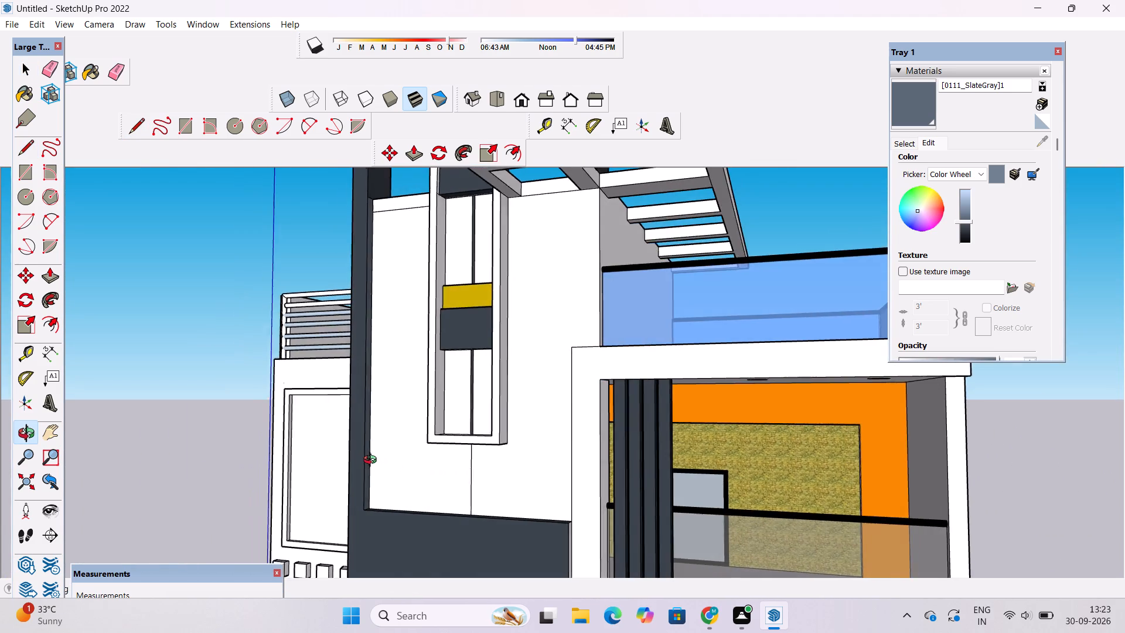
{"action": "left_click_drag", "start_coordinate": [373, 461], "coordinate": [372, 461]}
{"action": "scroll", "coordinate": [372, 461], "scroll_direction": "down", "scroll_amount": 6}
{"action": "left_click_drag", "start_coordinate": [372, 461], "coordinate": [414, 480]}
{"action": "scroll", "coordinate": [369, 309], "scroll_direction": "up", "scroll_amount": 3}
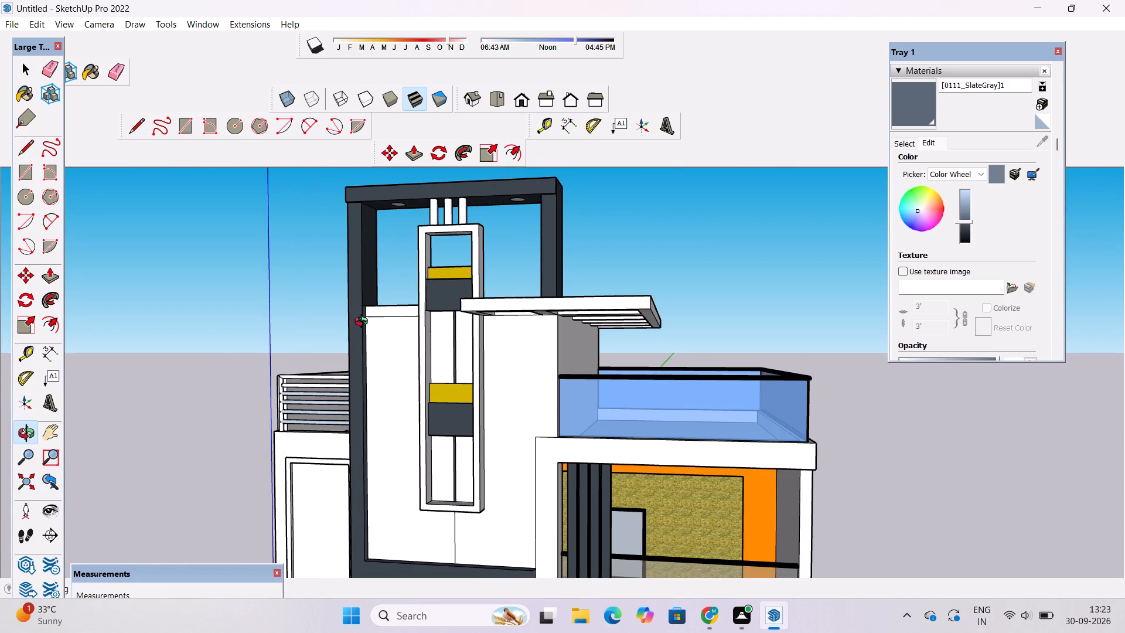
Push/Pull the narrow white strip atop the tower wall, between the slate column and the tall window frame, outward 1'.
{"action": "left_click_drag", "start_coordinate": [362, 356], "coordinate": [362, 398], "text": "shift"}
{"action": "left_click_drag", "start_coordinate": [365, 405], "coordinate": [484, 465]}
{"action": "scroll", "coordinate": [432, 383], "scroll_direction": "up", "scroll_amount": 9}
{"action": "left_click_drag", "start_coordinate": [406, 392], "coordinate": [398, 396]}
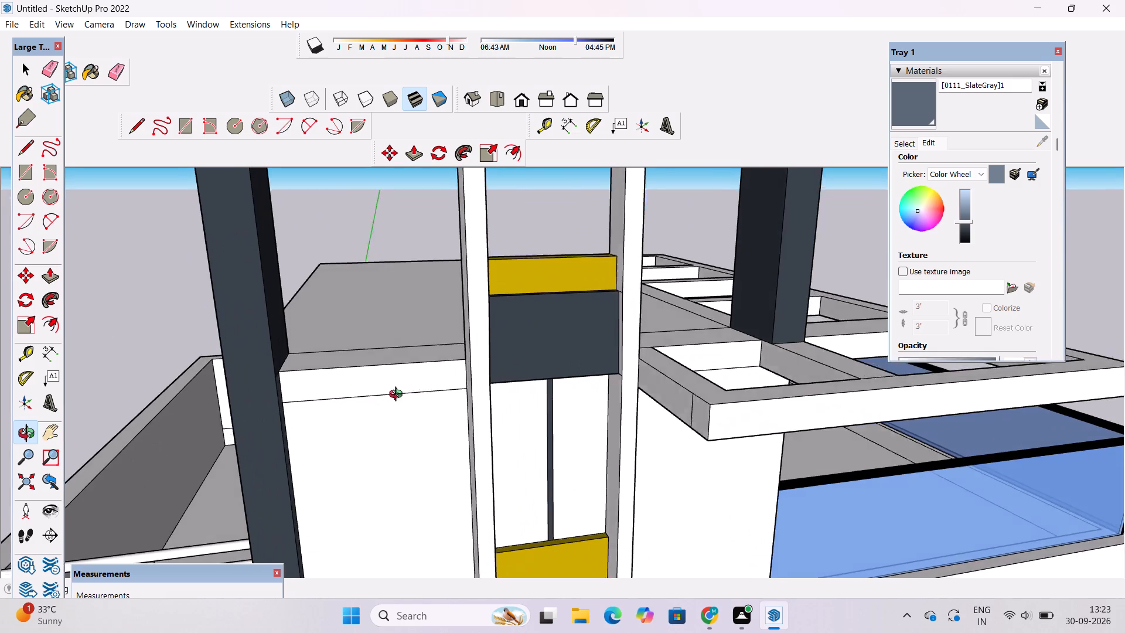
{"action": "left_click_drag", "start_coordinate": [398, 396], "coordinate": [346, 409]}
{"action": "scroll", "coordinate": [309, 370], "scroll_direction": "up", "scroll_amount": 3}
{"action": "left_click_drag", "start_coordinate": [296, 385], "coordinate": [319, 362], "text": "shift"}
{"action": "left_click", "coordinate": [312, 371]}
{"action": "key", "text": "p"}
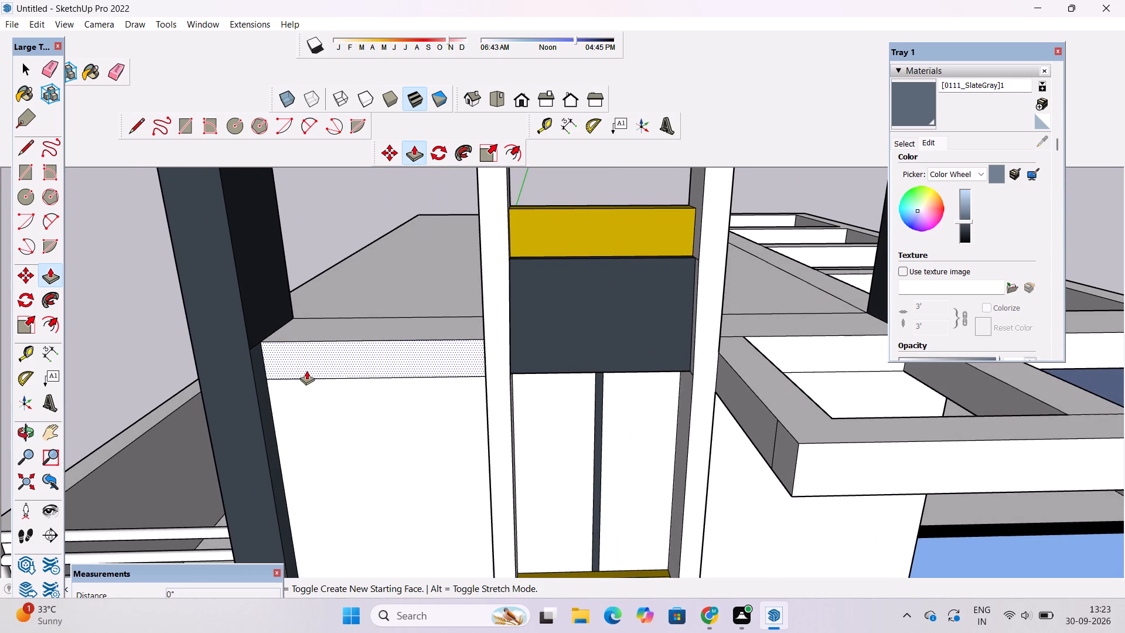
{"action": "left_click", "coordinate": [307, 365]}
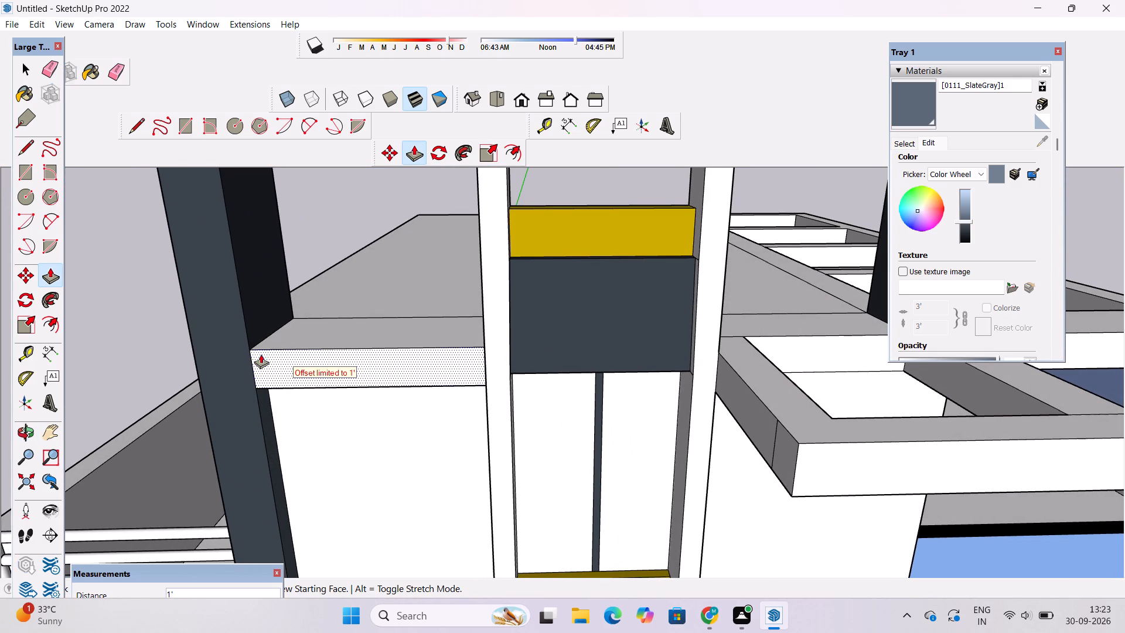
{"action": "left_click", "coordinate": [241, 340]}
Erase the stray vertical edge on the front face of the white pergola beam, near its outer corner.
{"action": "key", "text": "o"}
{"action": "scroll", "coordinate": [245, 346], "scroll_direction": "down", "scroll_amount": 5}
{"action": "left_click_drag", "start_coordinate": [305, 399], "coordinate": [366, 274]}
{"action": "left_click_drag", "start_coordinate": [335, 345], "coordinate": [282, 348]}
{"action": "left_click_drag", "start_coordinate": [282, 348], "coordinate": [392, 404], "text": "shift"}
{"action": "left_click_drag", "start_coordinate": [470, 369], "coordinate": [567, 381]}
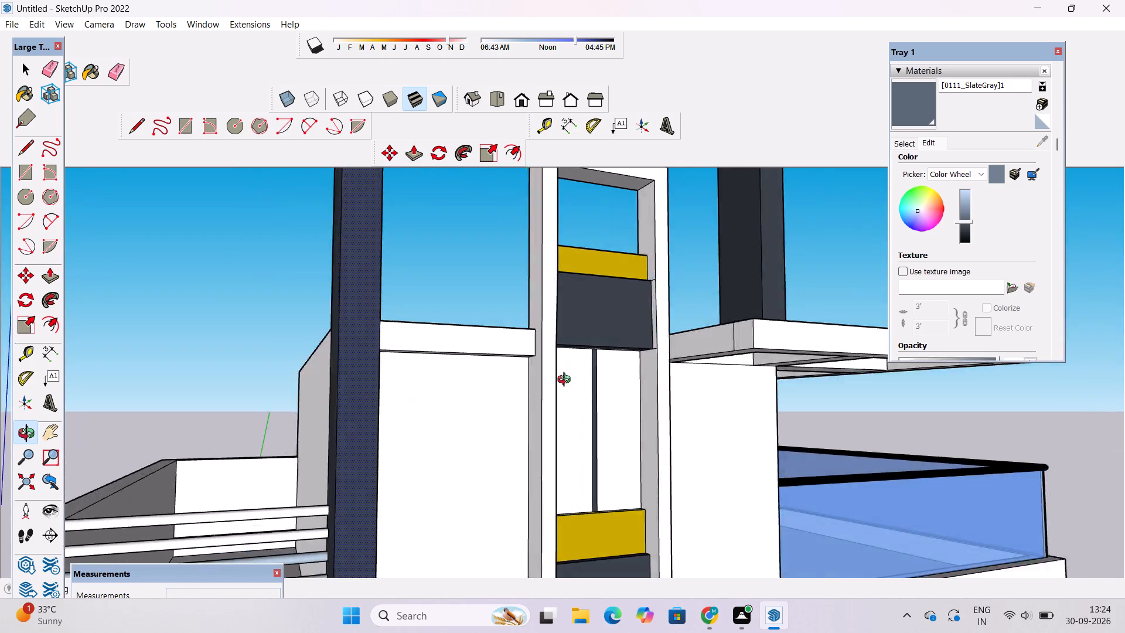
{"action": "left_click_drag", "start_coordinate": [567, 381], "coordinate": [613, 396]}
{"action": "left_click_drag", "start_coordinate": [599, 384], "coordinate": [699, 468]}
{"action": "scroll", "coordinate": [864, 416], "scroll_direction": "up", "scroll_amount": 5}
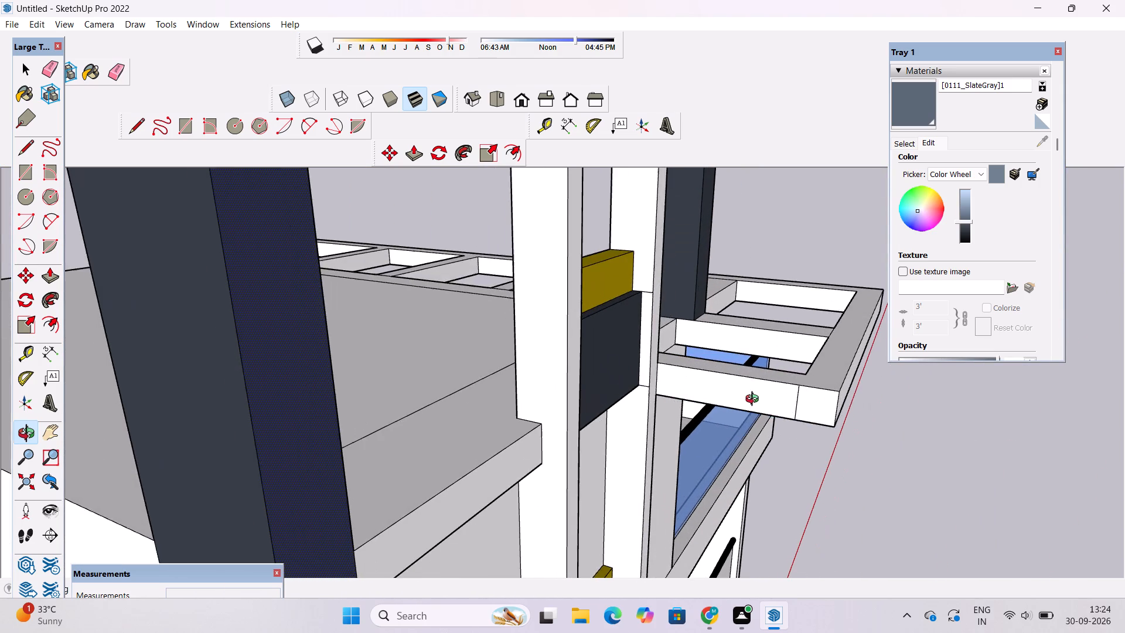
{"action": "left_click_drag", "start_coordinate": [763, 402], "coordinate": [708, 409], "text": "shift"}
{"action": "left_click_drag", "start_coordinate": [694, 426], "coordinate": [697, 405]}
{"action": "key", "text": "e"}
{"action": "left_click", "coordinate": [750, 346]}
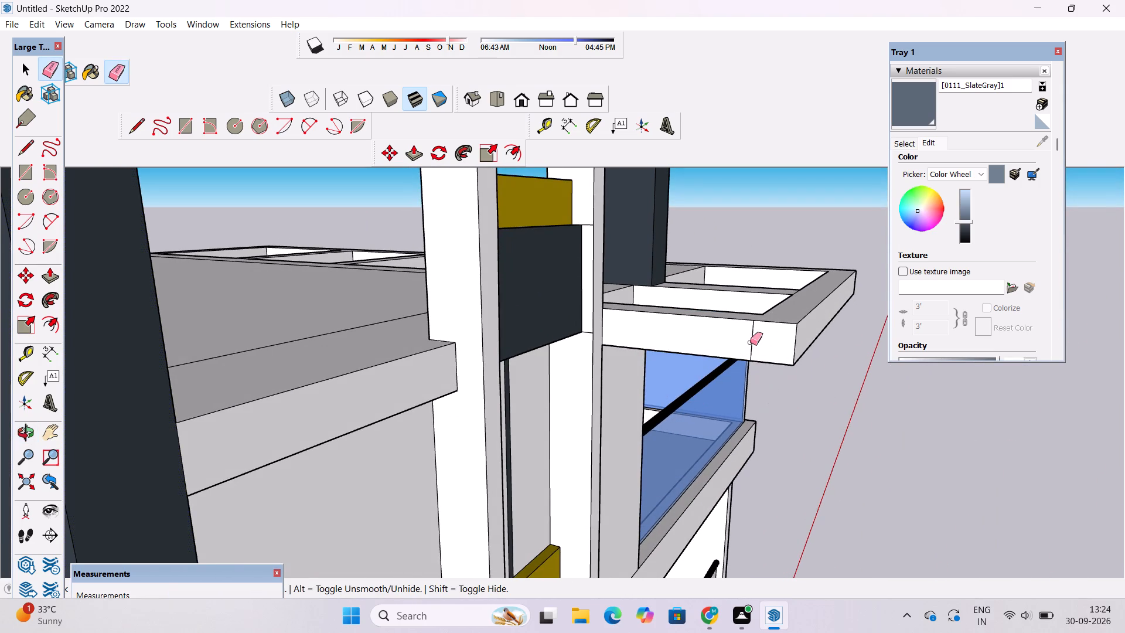
{"action": "left_click", "coordinate": [750, 342]}
Paint the tower wall face between the slate column and the tall window frame with Cladding Siding Tan.
{"action": "key", "text": "o"}
{"action": "left_click_drag", "start_coordinate": [718, 407], "coordinate": [676, 356]}
{"action": "scroll", "coordinate": [674, 347], "scroll_direction": "down", "scroll_amount": 4}
{"action": "left_click_drag", "start_coordinate": [692, 327], "coordinate": [584, 455]}
{"action": "scroll", "coordinate": [610, 393], "scroll_direction": "down", "scroll_amount": 3}
{"action": "left_click_drag", "start_coordinate": [645, 372], "coordinate": [623, 404]}
{"action": "left_click_drag", "start_coordinate": [622, 405], "coordinate": [588, 388]}
{"action": "scroll", "coordinate": [588, 388], "scroll_direction": "down", "scroll_amount": 5}
{"action": "left_click_drag", "start_coordinate": [587, 399], "coordinate": [548, 342]}
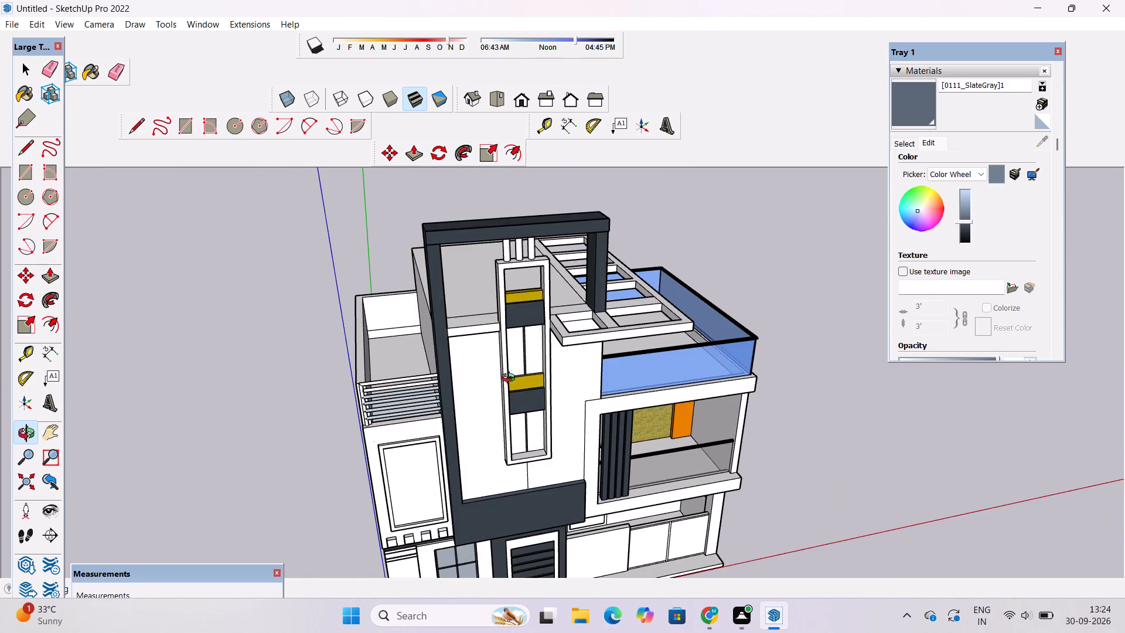
{"action": "left_click_drag", "start_coordinate": [511, 382], "coordinate": [496, 364]}
{"action": "left_click_drag", "start_coordinate": [496, 364], "coordinate": [510, 369], "text": "shift"}
{"action": "left_click_drag", "start_coordinate": [513, 373], "coordinate": [489, 342]}
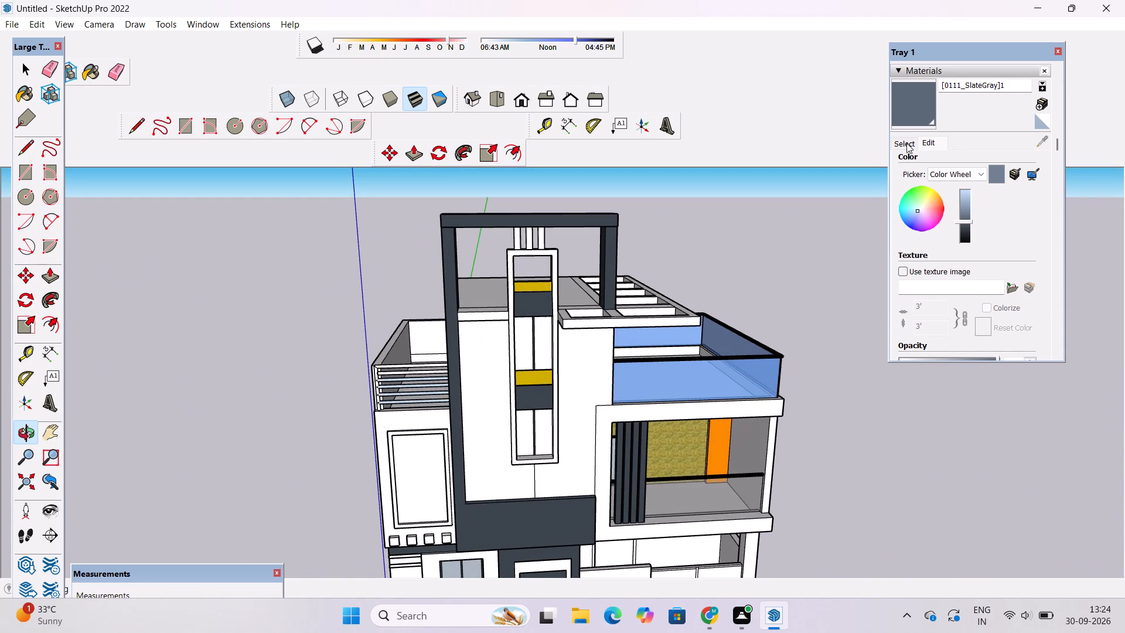
{"action": "left_click", "coordinate": [906, 143]}
{"action": "left_click", "coordinate": [994, 155]}
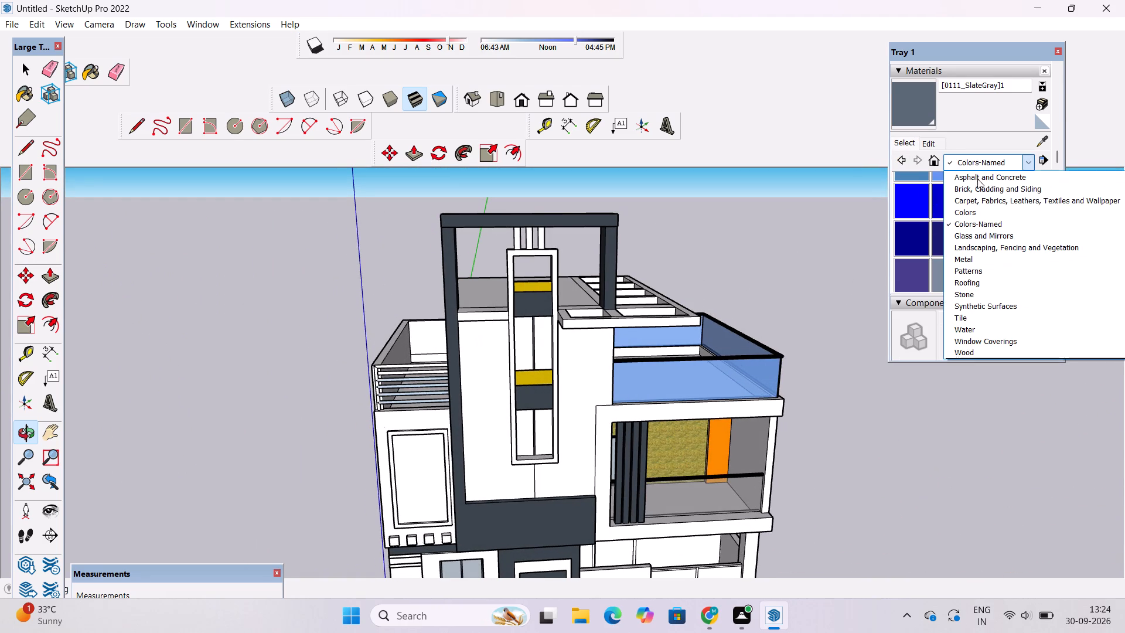
{"action": "left_click", "coordinate": [976, 186]}
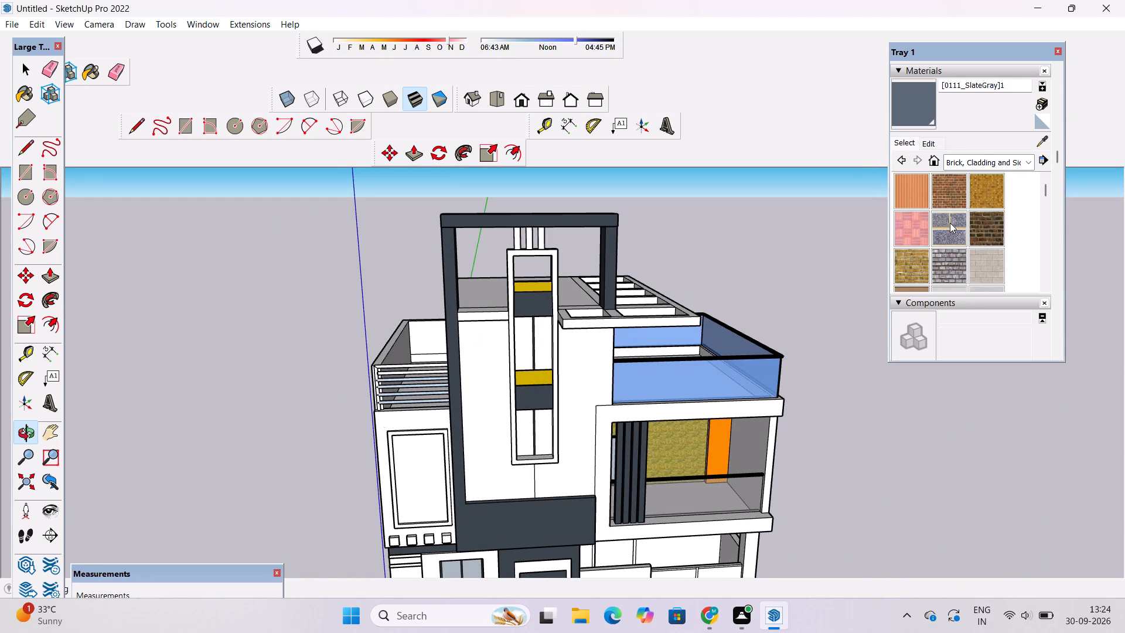
{"action": "scroll", "coordinate": [950, 223], "scroll_direction": "down", "scroll_amount": 2}
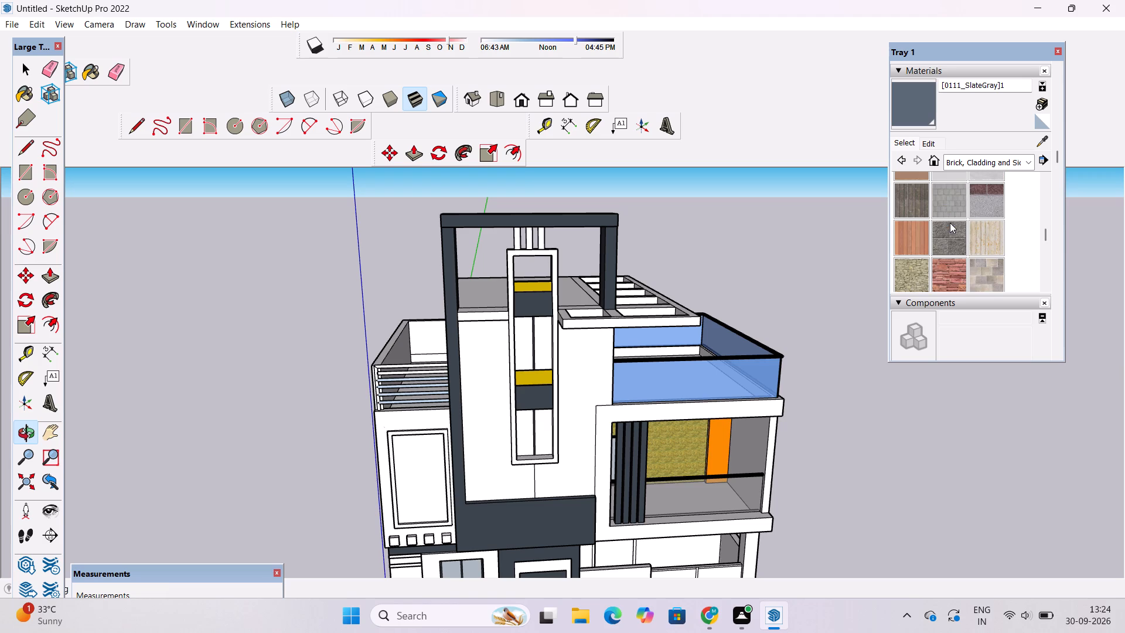
{"action": "scroll", "coordinate": [950, 223], "scroll_direction": "down", "scroll_amount": 3}
{"action": "scroll", "coordinate": [950, 223], "scroll_direction": "up", "scroll_amount": 2}
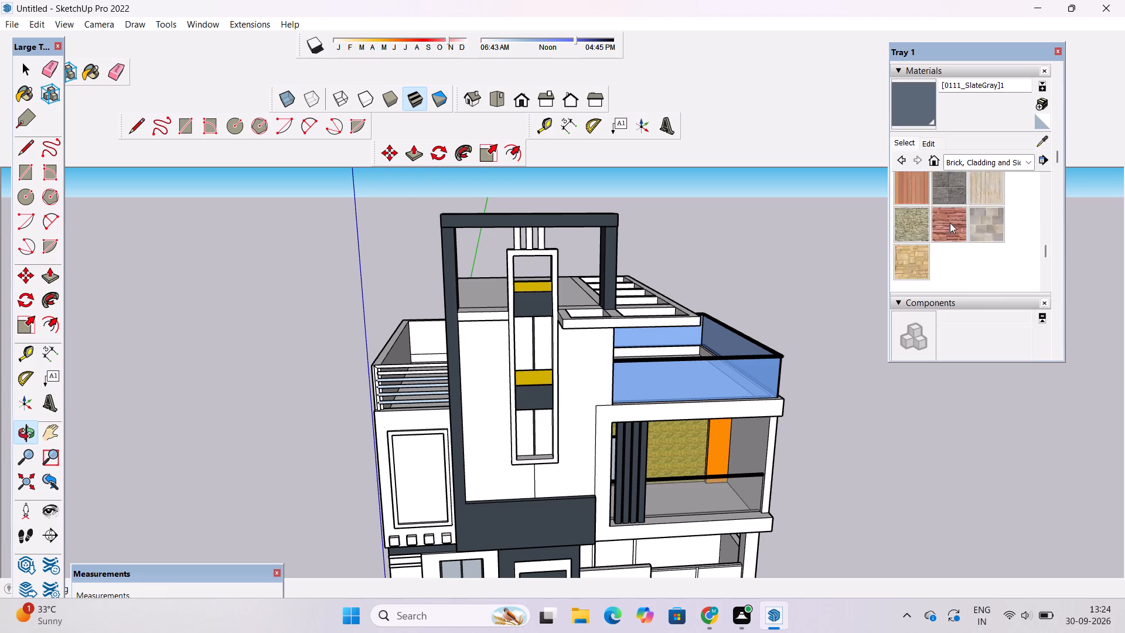
{"action": "scroll", "coordinate": [950, 223], "scroll_direction": "up", "scroll_amount": 2}
{"action": "left_click", "coordinate": [908, 250]}
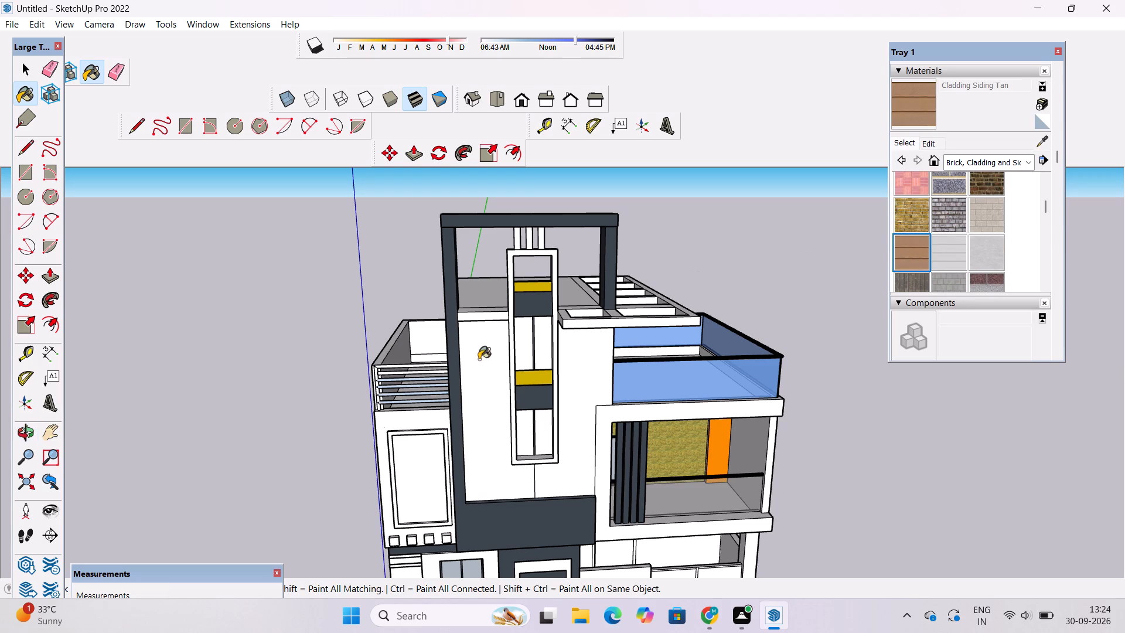
{"action": "left_click", "coordinate": [479, 359]}
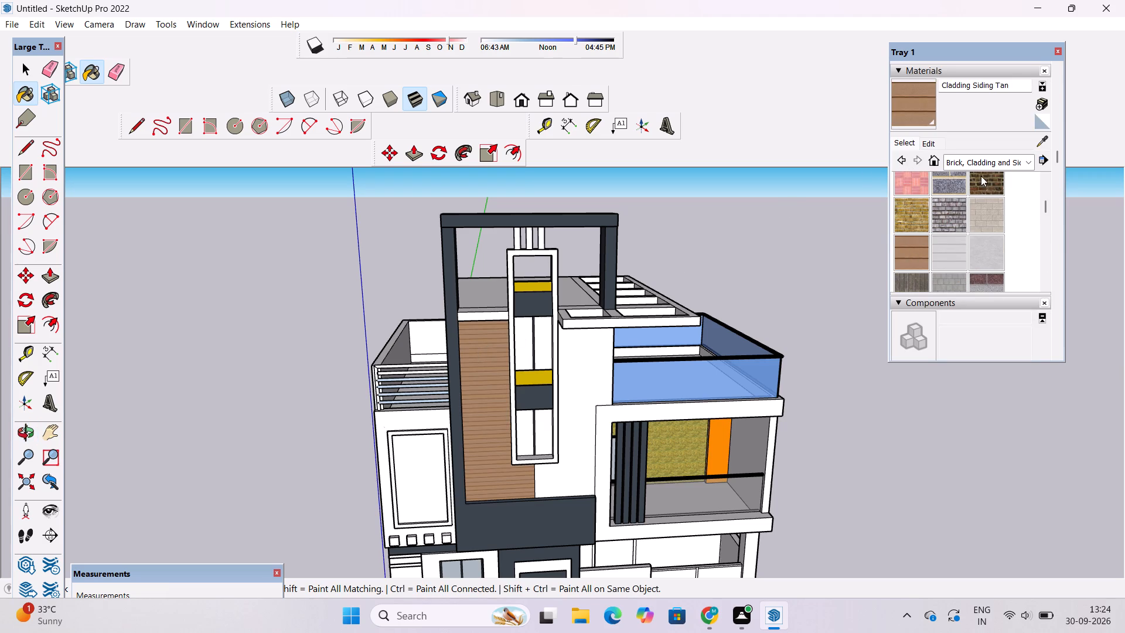
Recolour the Cladding Siding Tan material to a brighter reddish orange-brown in the material editor.
{"action": "scroll", "coordinate": [942, 209], "scroll_direction": "down", "scroll_amount": 1}
{"action": "left_click", "coordinate": [928, 146]}
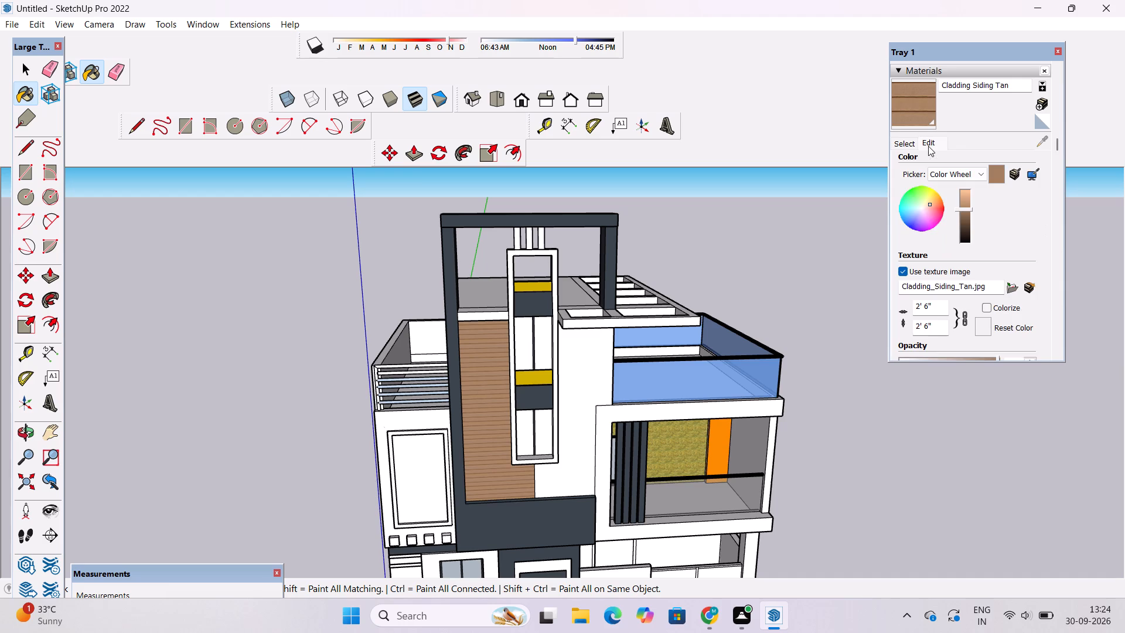
{"action": "left_click", "coordinate": [937, 203]}
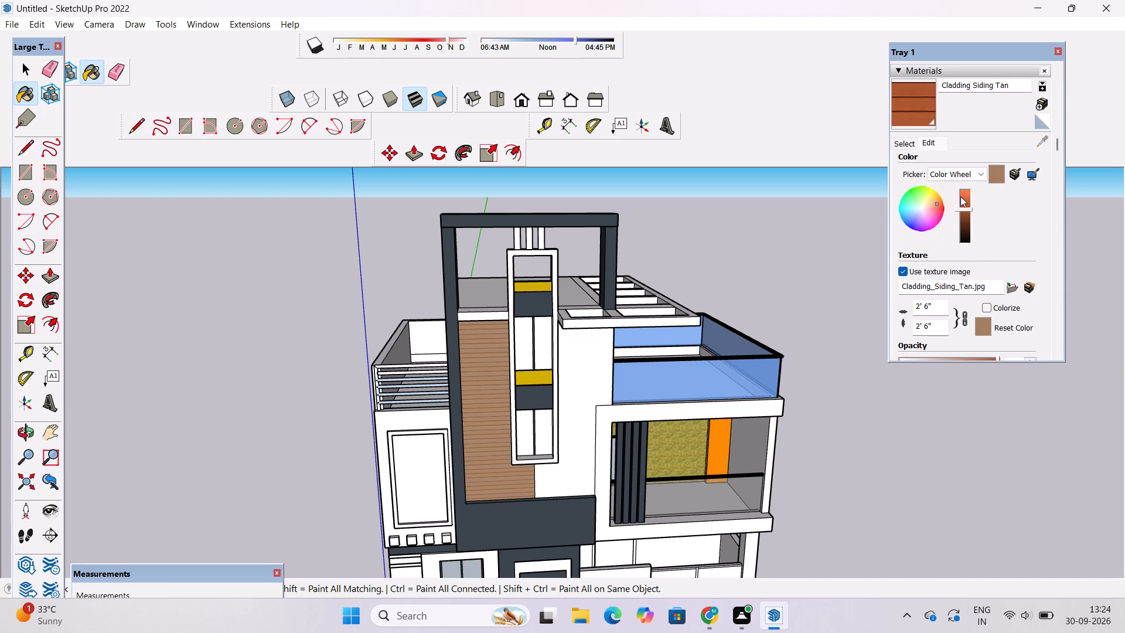
{"action": "left_click", "coordinate": [964, 204]}
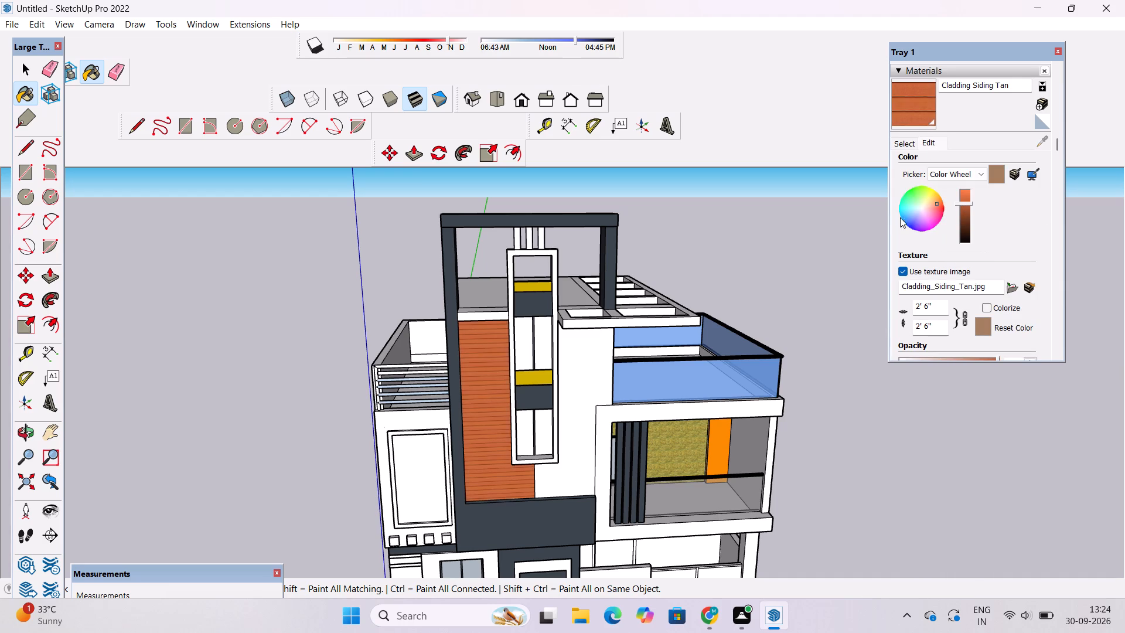
Set the Cladding Siding Tan texture size to 6' by 6'.
{"action": "left_click", "coordinate": [935, 321]}
{"action": "key", "text": "BackSpace"}
{"action": "key", "text": "BackSpace"}
{"action": "key", "text": "BackSpace"}
{"action": "key", "text": "BackSpace"}
{"action": "key", "text": "BackSpace"}
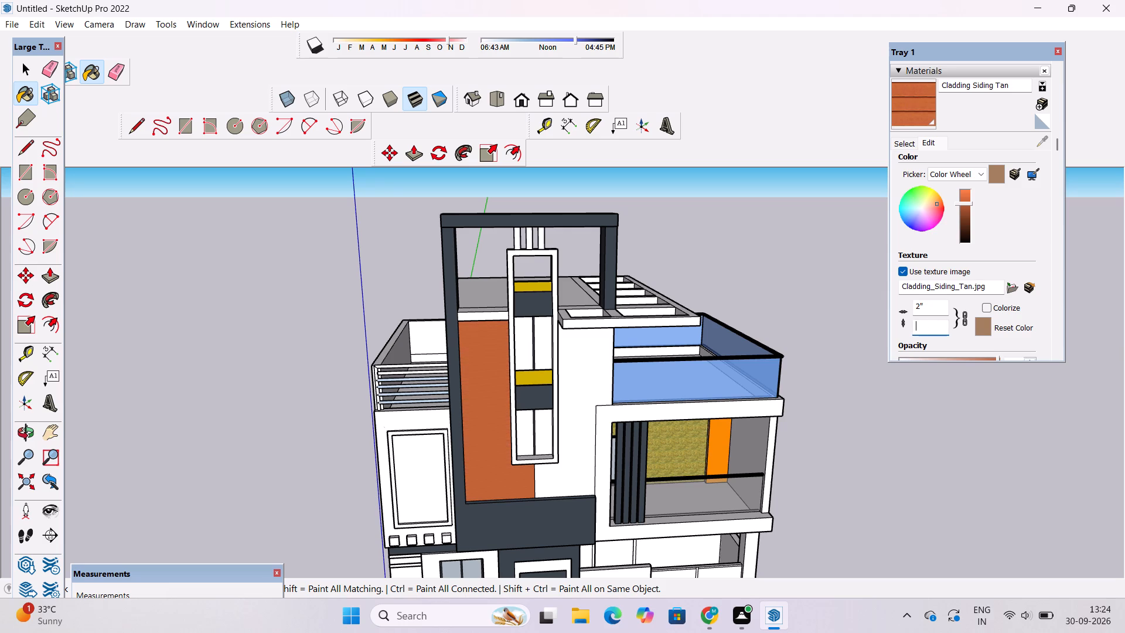
{"action": "key", "text": "4"}
{"action": "key", "text": "apostrophe"}
{"action": "key", "text": "BackSpace"}
{"action": "key", "text": "BackSpace"}
{"action": "type", "text": "6'"}
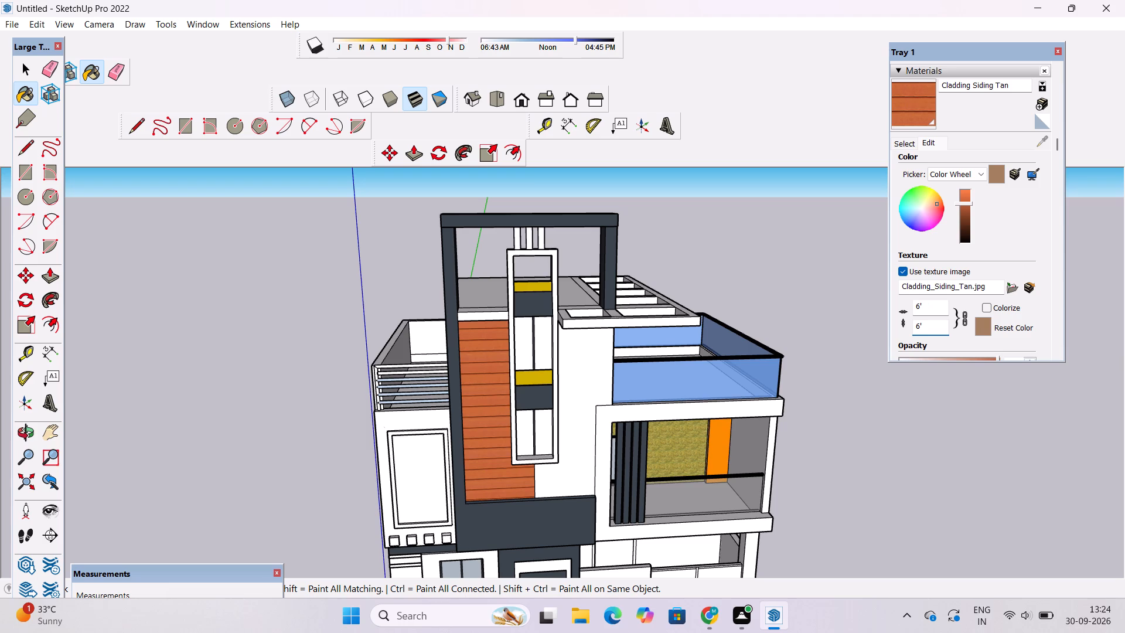
{"action": "key", "text": "Return"}
{"action": "key", "text": "space"}
{"action": "key", "text": "space"}
{"action": "key", "text": "space"}
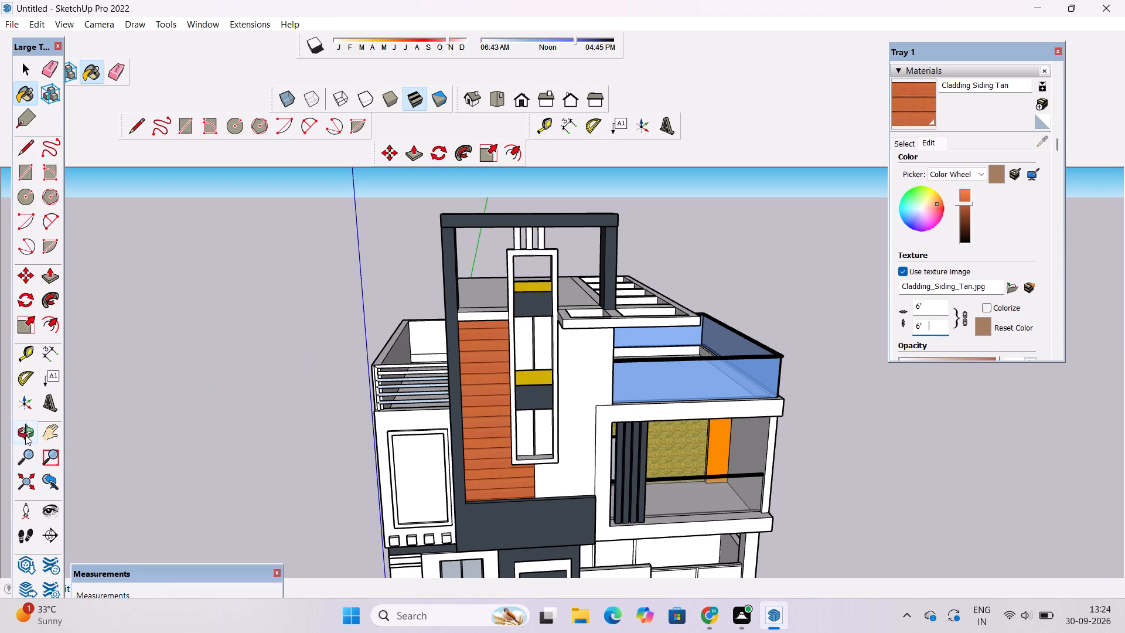
Examine the facade and the enlarged cladding boards on the tower wall from several angles.
{"action": "left_click", "coordinate": [25, 435]}
{"action": "scroll", "coordinate": [268, 388], "scroll_direction": "down", "scroll_amount": 6}
{"action": "scroll", "coordinate": [420, 448], "scroll_direction": "up", "scroll_amount": 3}
{"action": "left_click_drag", "start_coordinate": [462, 445], "coordinate": [414, 427], "text": "shift"}
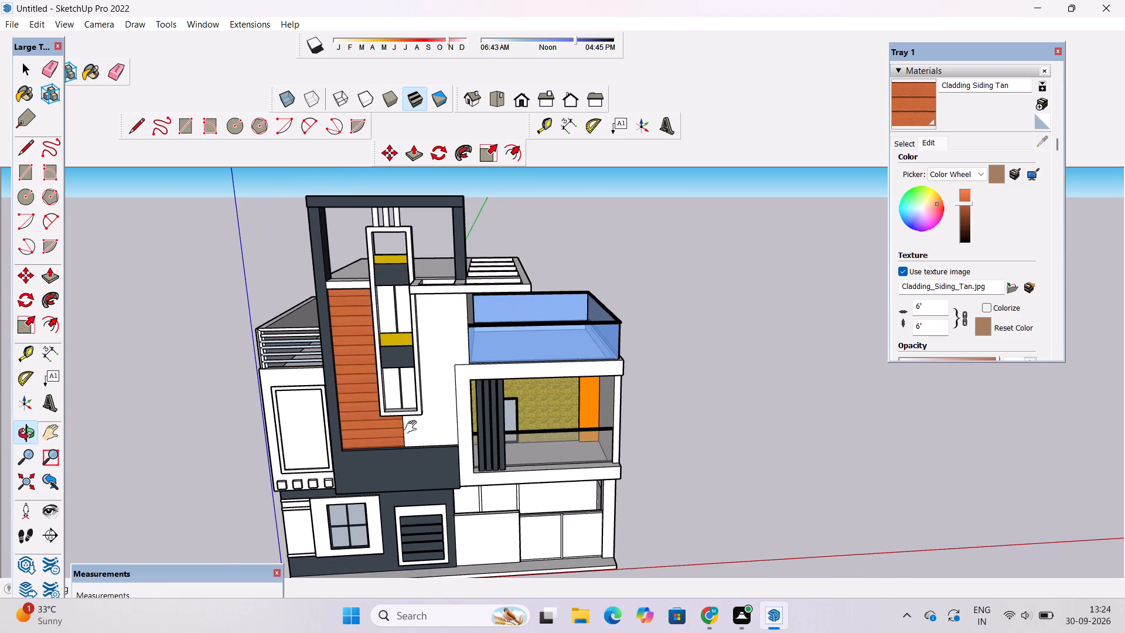
{"action": "scroll", "coordinate": [413, 427], "scroll_direction": "up", "scroll_amount": 3}
{"action": "left_click_drag", "start_coordinate": [417, 424], "coordinate": [416, 457], "text": "shift"}
{"action": "scroll", "coordinate": [418, 453], "scroll_direction": "down", "scroll_amount": 4}
{"action": "left_click_drag", "start_coordinate": [417, 454], "coordinate": [421, 368]}
{"action": "scroll", "coordinate": [428, 354], "scroll_direction": "up", "scroll_amount": 2}
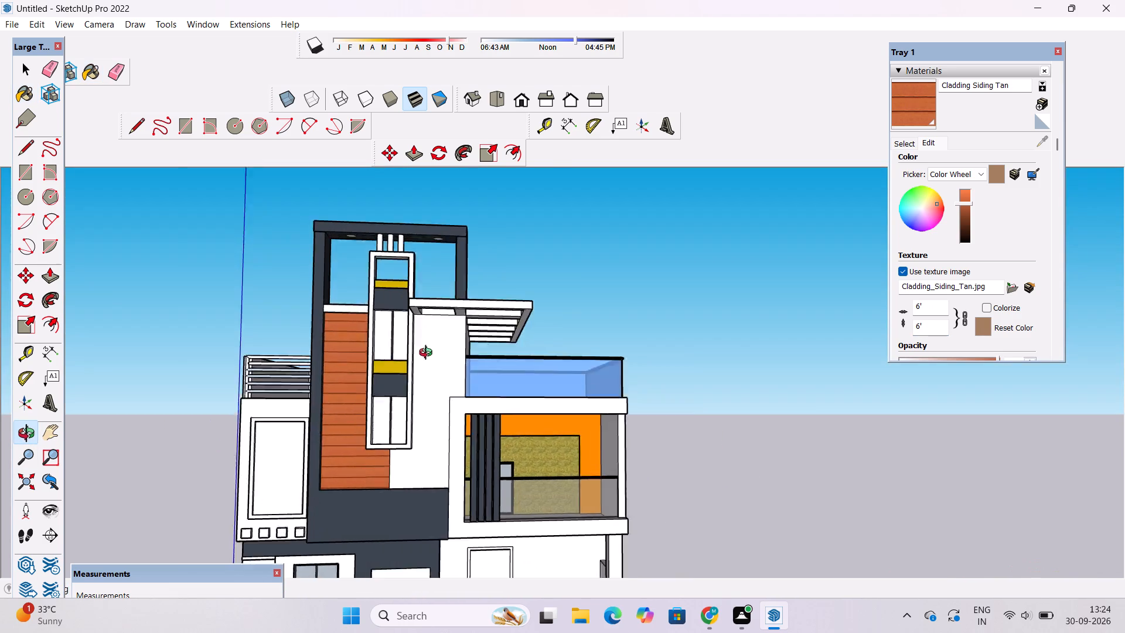
{"action": "scroll", "coordinate": [428, 354], "scroll_direction": "up", "scroll_amount": 6}
{"action": "left_click_drag", "start_coordinate": [428, 358], "coordinate": [446, 337], "text": "shift"}
{"action": "left_click_drag", "start_coordinate": [432, 357], "coordinate": [427, 387]}
{"action": "scroll", "coordinate": [426, 387], "scroll_direction": "down", "scroll_amount": 2}
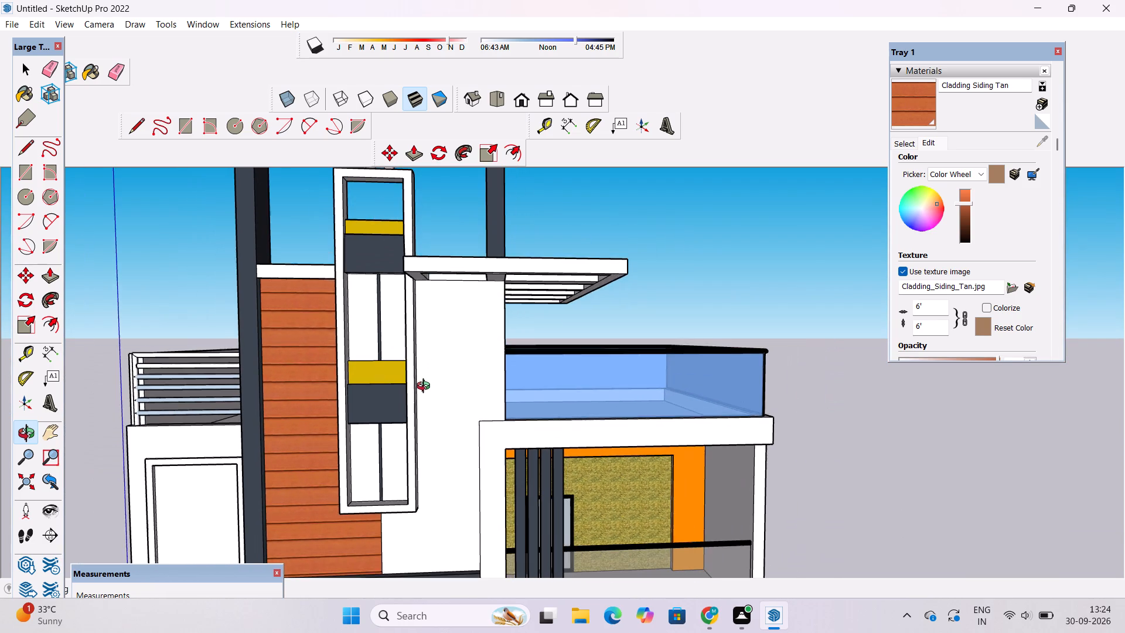
{"action": "left_click_drag", "start_coordinate": [417, 397], "coordinate": [415, 402], "text": "shift"}
{"action": "left_click_drag", "start_coordinate": [412, 410], "coordinate": [412, 417]}
{"action": "left_click_drag", "start_coordinate": [410, 421], "coordinate": [420, 404], "text": "shift"}
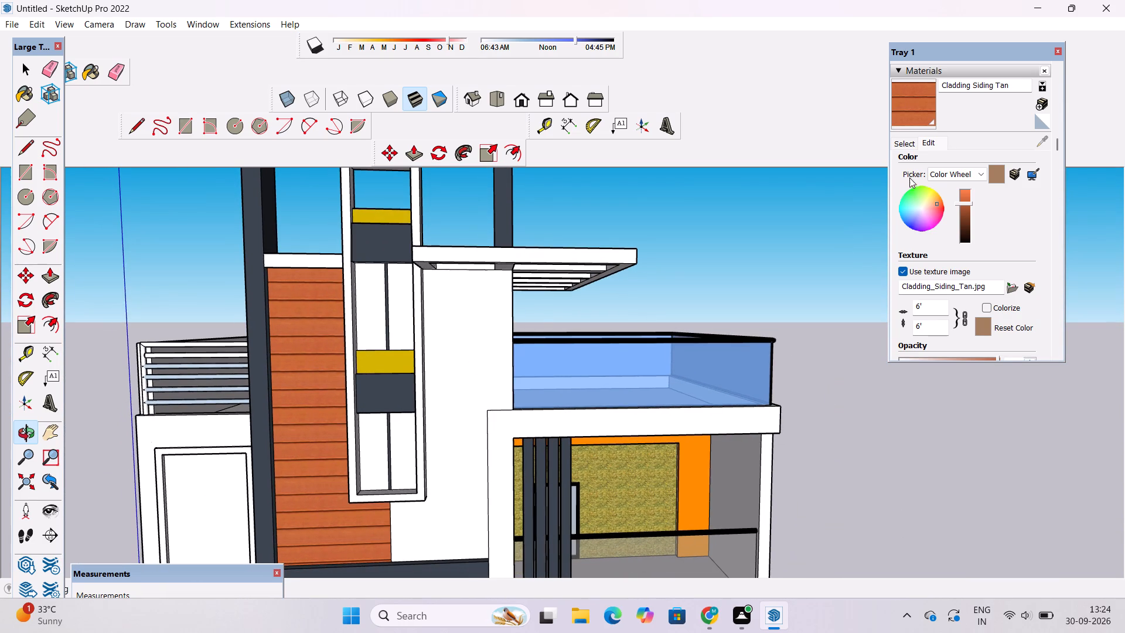
Paint both panes in the lower section of the tall tower window with Translucent Glass Gray.
{"action": "left_click", "coordinate": [908, 139]}
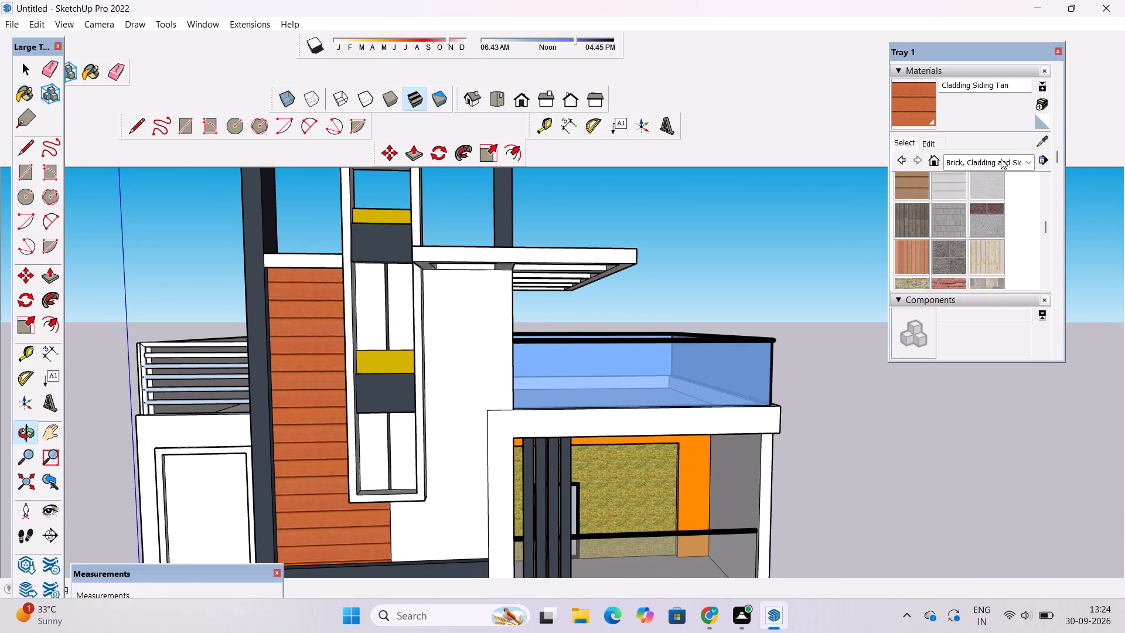
{"action": "left_click", "coordinate": [1001, 159]}
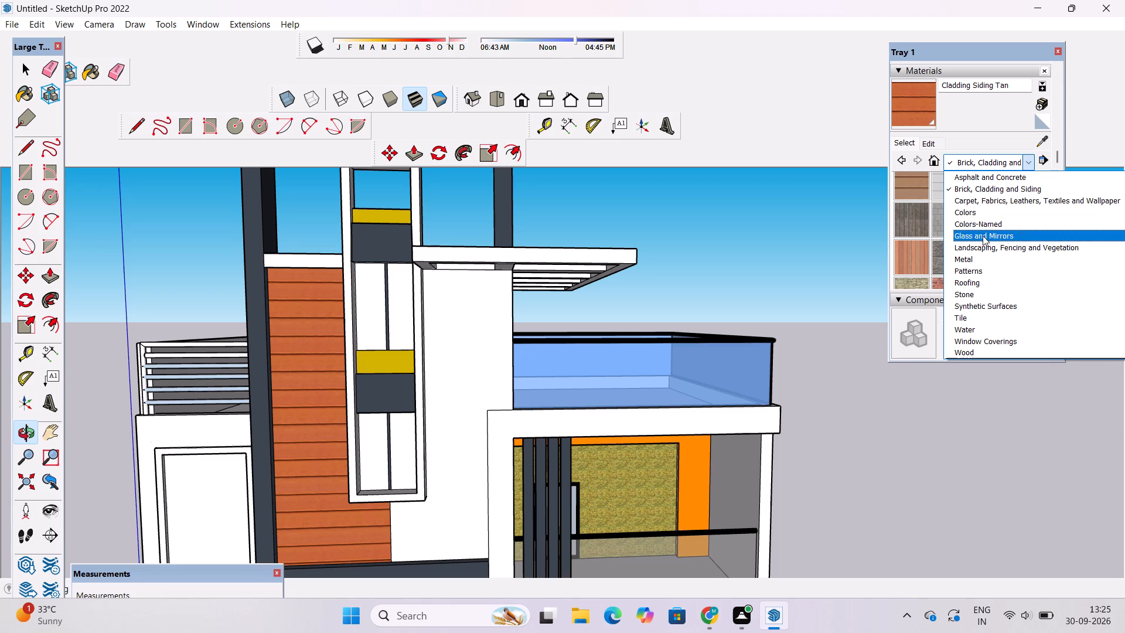
{"action": "left_click", "coordinate": [982, 236]}
{"action": "left_click", "coordinate": [1022, 228]}
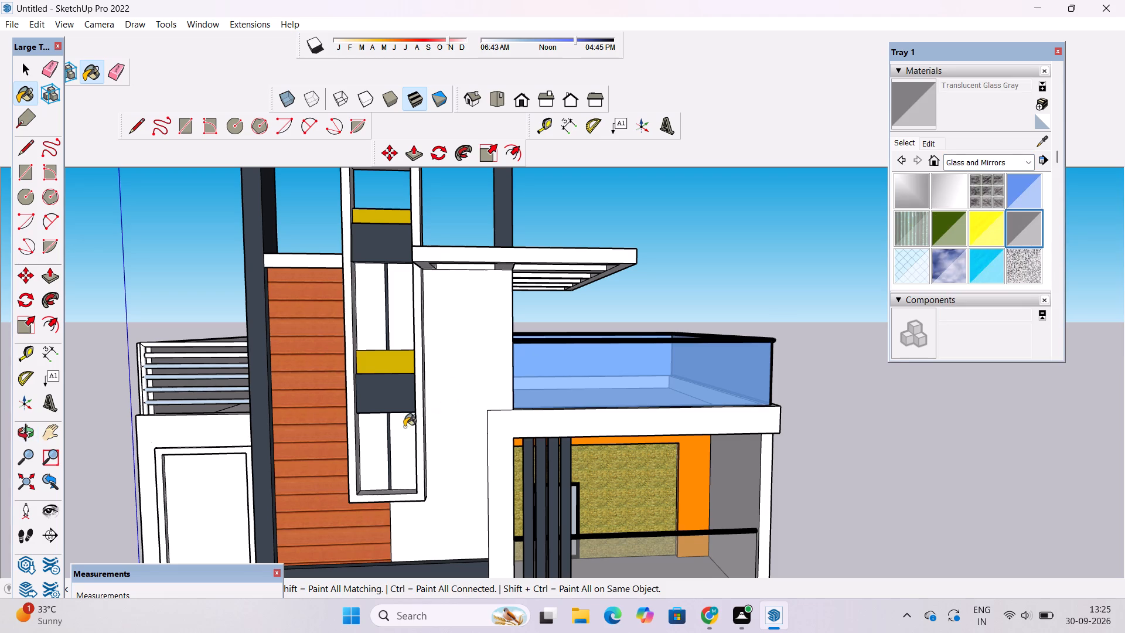
{"action": "left_click", "coordinate": [400, 431]}
{"action": "left_click", "coordinate": [373, 438]}
Examine the whole facade with the cladding and the glazed lower window panes from different angles.
{"action": "scroll", "coordinate": [512, 360], "scroll_direction": "down", "scroll_amount": 6}
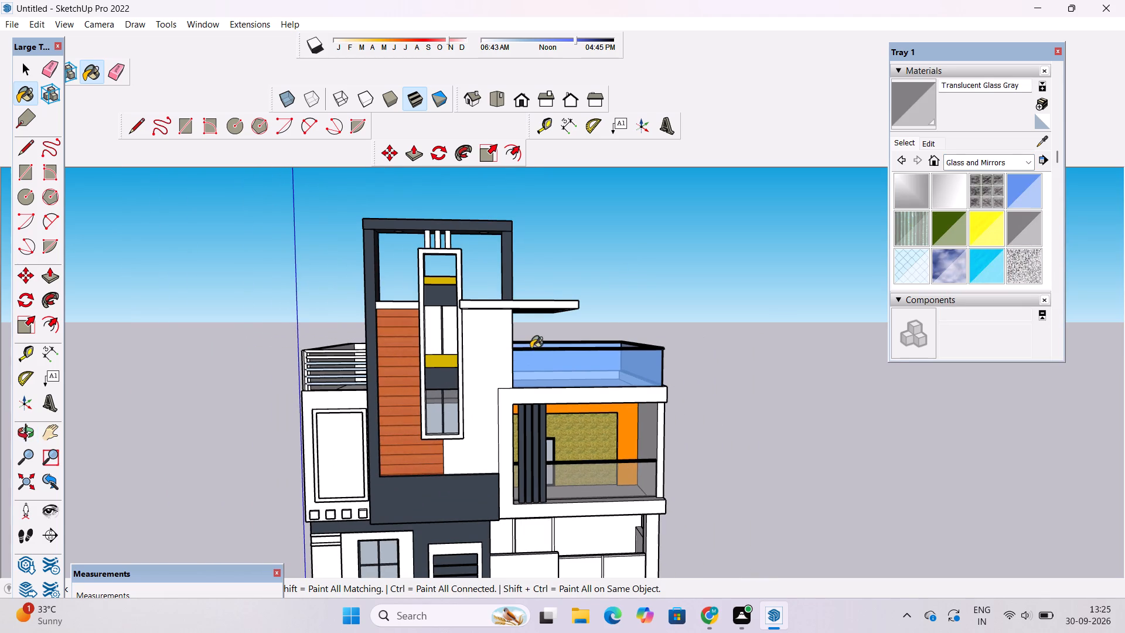
{"action": "scroll", "coordinate": [463, 308], "scroll_direction": "up", "scroll_amount": 5}
{"action": "scroll", "coordinate": [462, 306], "scroll_direction": "down", "scroll_amount": 5}
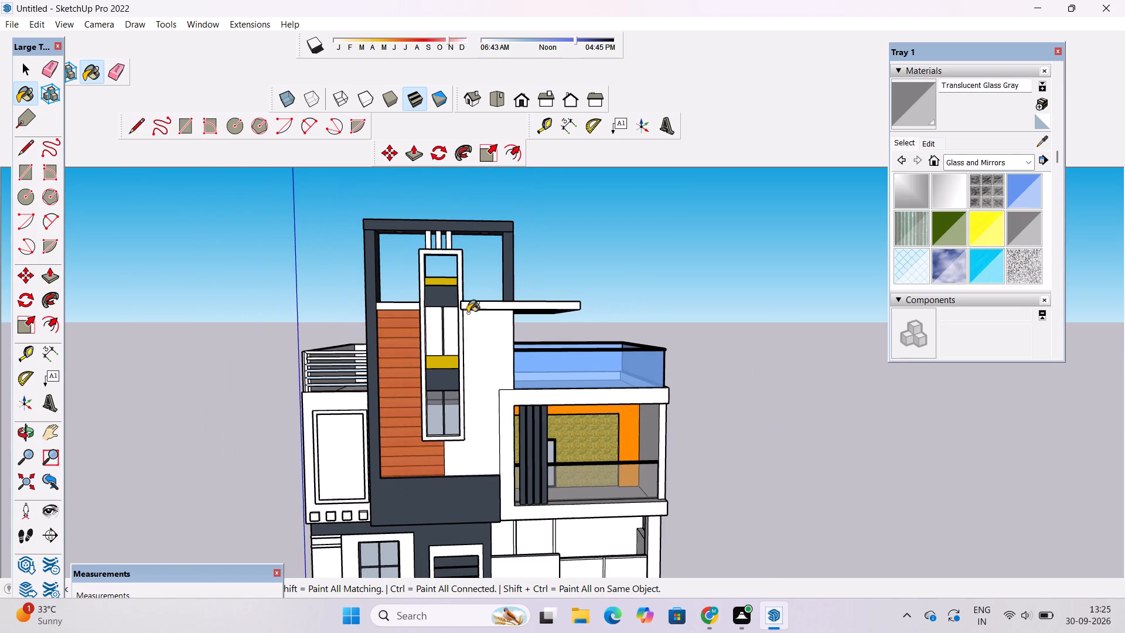
{"action": "key", "text": "space"}
{"action": "key", "text": "o"}
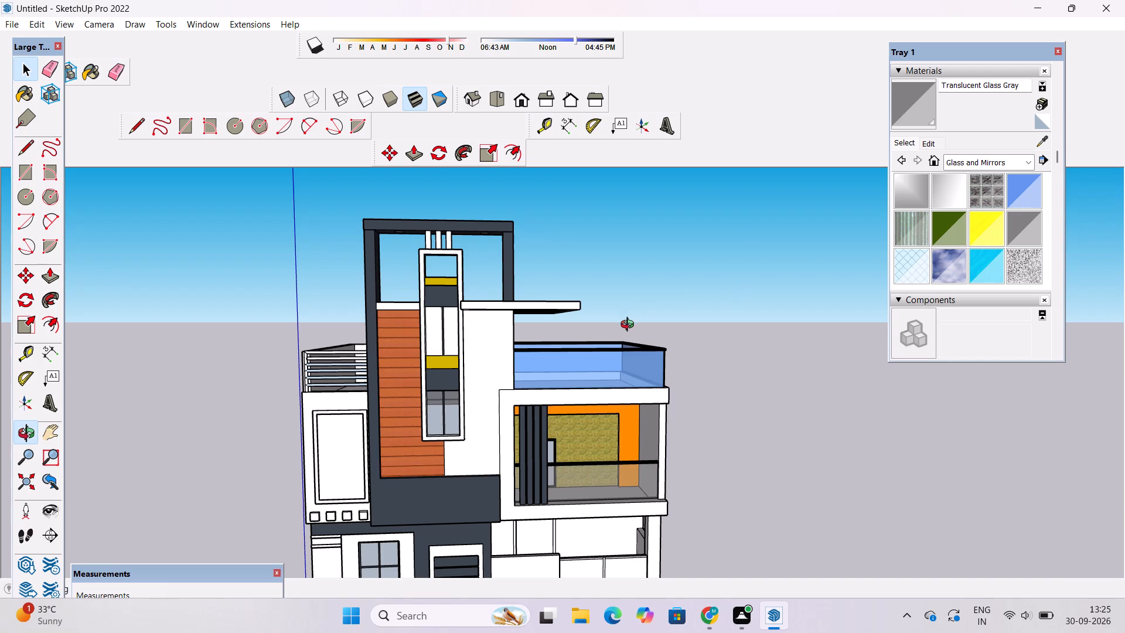
{"action": "scroll", "coordinate": [607, 347], "scroll_direction": "up", "scroll_amount": 2}
{"action": "left_click_drag", "start_coordinate": [626, 367], "coordinate": [553, 401], "text": "shift"}
{"action": "scroll", "coordinate": [552, 400], "scroll_direction": "down", "scroll_amount": 4}
{"action": "left_click_drag", "start_coordinate": [552, 400], "coordinate": [534, 407]}
{"action": "left_click_drag", "start_coordinate": [524, 408], "coordinate": [510, 411], "text": "shift"}
{"action": "left_click_drag", "start_coordinate": [505, 421], "coordinate": [509, 403], "text": "shift"}
{"action": "scroll", "coordinate": [506, 400], "scroll_direction": "up", "scroll_amount": 1, "text": "shift"}
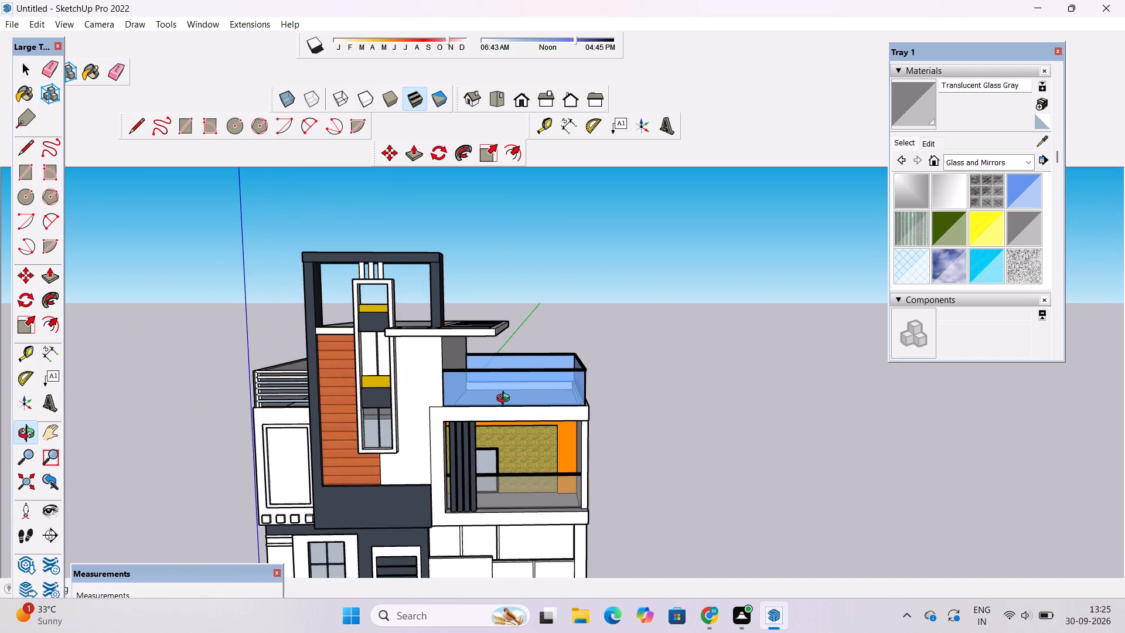
Examine the whole facade from different angles and distances to judge the materials applied so far.
{"action": "scroll", "coordinate": [506, 400], "scroll_direction": "up", "scroll_amount": 1}
{"action": "scroll", "coordinate": [506, 400], "scroll_direction": "down", "scroll_amount": 4}
{"action": "left_click_drag", "start_coordinate": [508, 411], "coordinate": [516, 374], "text": "shift"}
{"action": "scroll", "coordinate": [517, 376], "scroll_direction": "up", "scroll_amount": 3}
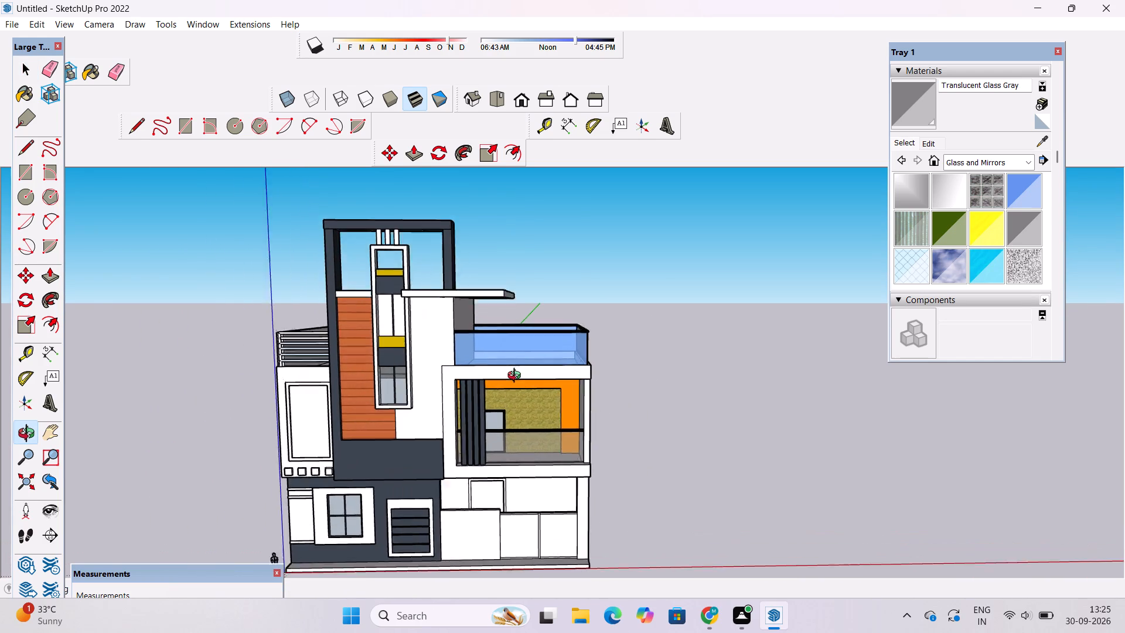
{"action": "scroll", "coordinate": [517, 377], "scroll_direction": "up", "scroll_amount": 2}
{"action": "left_click_drag", "start_coordinate": [505, 412], "coordinate": [529, 368]}
{"action": "scroll", "coordinate": [530, 394], "scroll_direction": "down", "scroll_amount": 2}
{"action": "left_click_drag", "start_coordinate": [512, 409], "coordinate": [521, 358], "text": "shift"}
{"action": "left_click_drag", "start_coordinate": [521, 358], "coordinate": [540, 443]}
{"action": "left_click_drag", "start_coordinate": [565, 383], "coordinate": [567, 394], "text": "shift"}
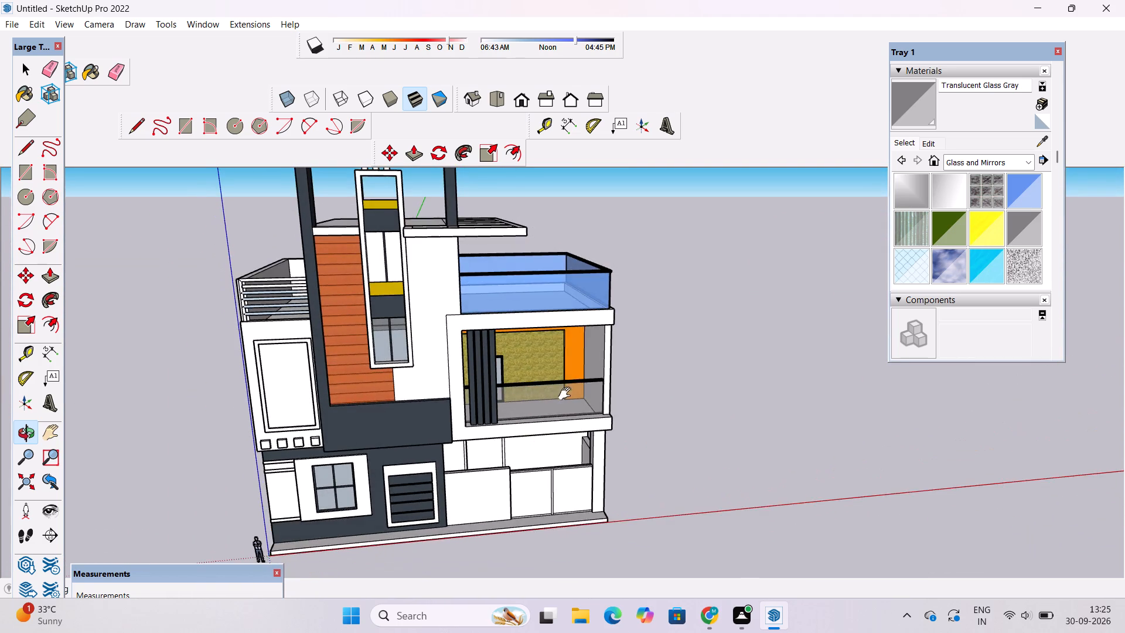
{"action": "left_click_drag", "start_coordinate": [567, 394], "coordinate": [571, 417], "text": "shift"}
{"action": "left_click_drag", "start_coordinate": [570, 418], "coordinate": [570, 377]}
{"action": "scroll", "coordinate": [551, 387], "scroll_direction": "down", "scroll_amount": 4}
{"action": "left_click_drag", "start_coordinate": [537, 404], "coordinate": [544, 369], "text": "shift"}
{"action": "left_click_drag", "start_coordinate": [542, 371], "coordinate": [521, 399]}
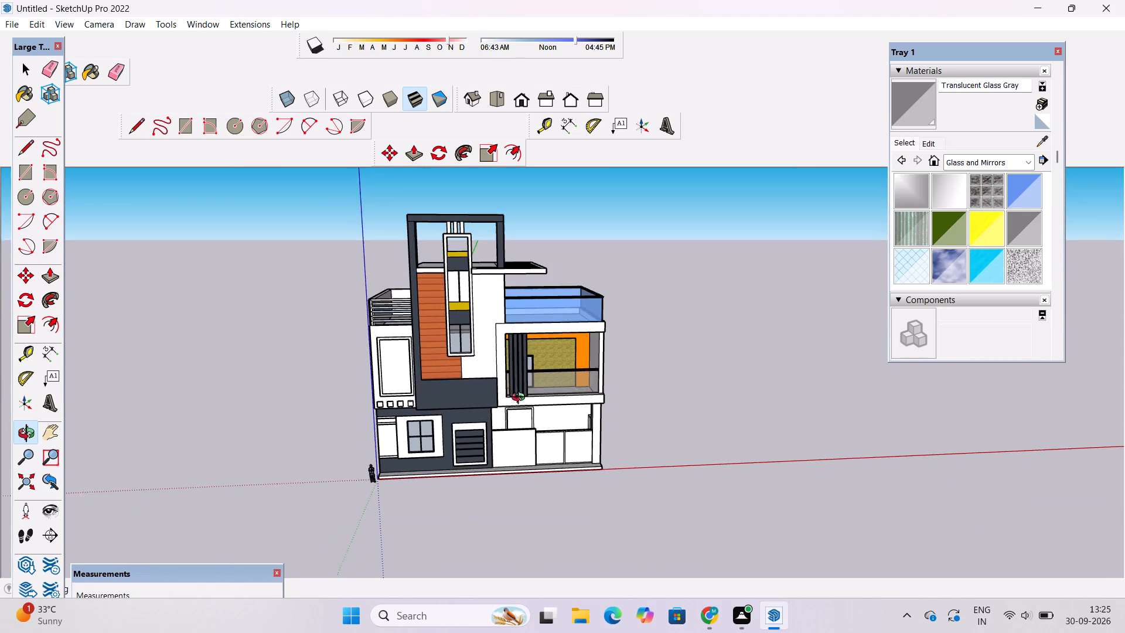
{"action": "left_click_drag", "start_coordinate": [521, 399], "coordinate": [519, 400]}
{"action": "scroll", "coordinate": [519, 401], "scroll_direction": "up", "scroll_amount": 1}
{"action": "left_click_drag", "start_coordinate": [486, 404], "coordinate": [470, 360], "text": "shift"}
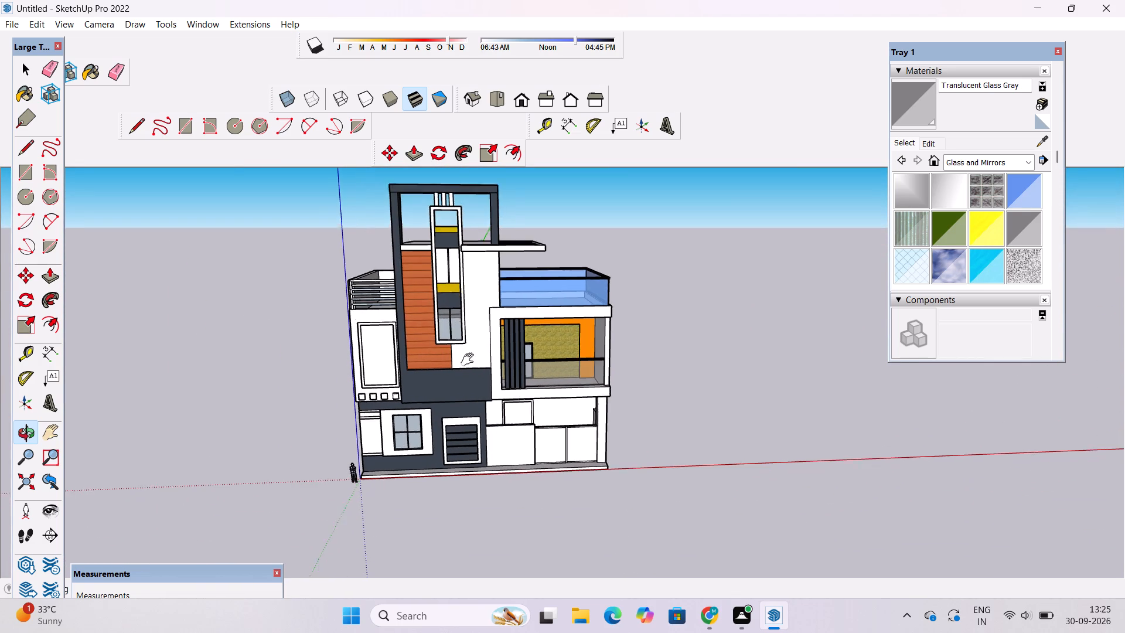
{"action": "left_click_drag", "start_coordinate": [470, 360], "coordinate": [468, 351], "text": "shift"}
{"action": "left_click_drag", "start_coordinate": [488, 356], "coordinate": [502, 450], "text": "shift"}
{"action": "left_click_drag", "start_coordinate": [498, 447], "coordinate": [495, 409], "text": "shift"}
{"action": "left_click_drag", "start_coordinate": [490, 428], "coordinate": [489, 418], "text": "shift"}
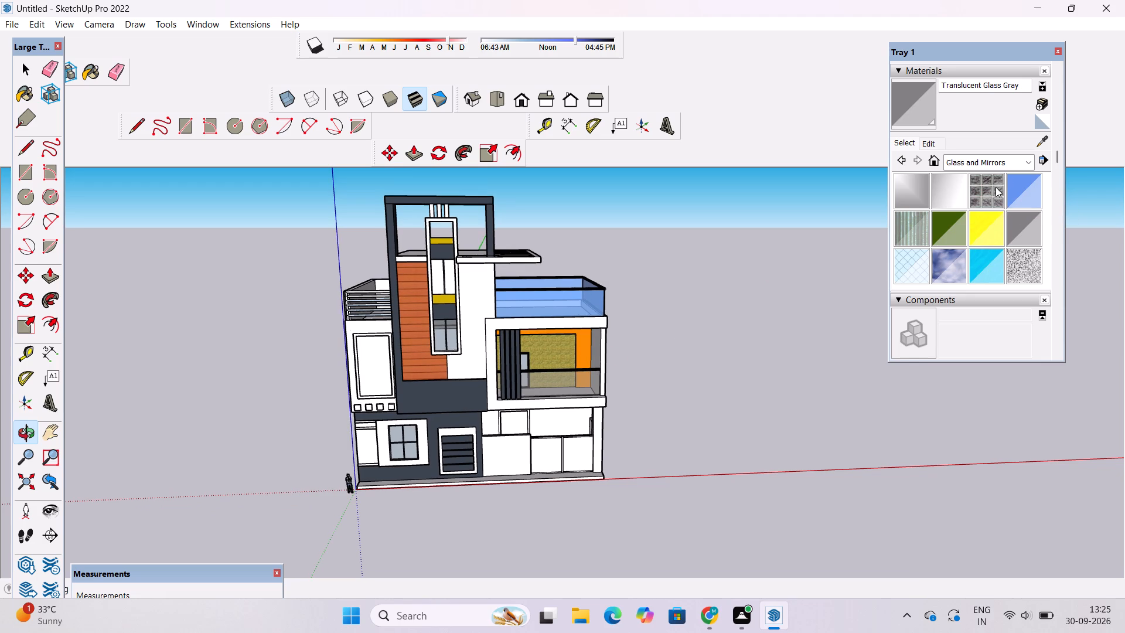
Paint the top and front edge of the base slab along the front of the house with Stone Marble.
{"action": "left_click", "coordinate": [980, 162]}
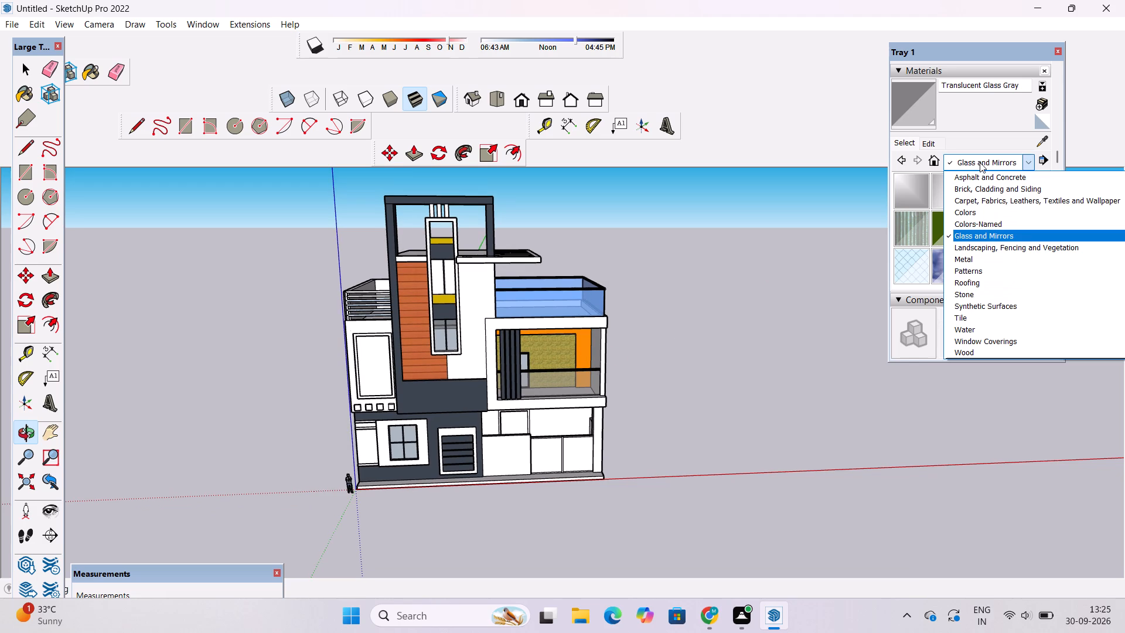
{"action": "left_click", "coordinate": [970, 296]}
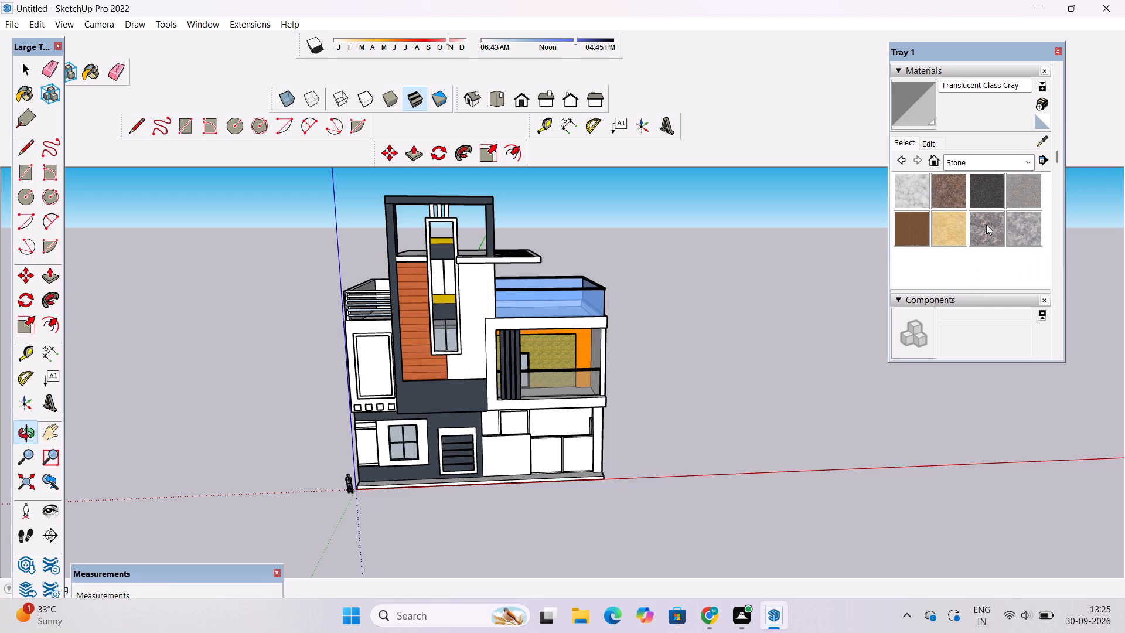
{"action": "left_click", "coordinate": [986, 227]}
{"action": "scroll", "coordinate": [574, 426], "scroll_direction": "up", "scroll_amount": 11}
{"action": "scroll", "coordinate": [543, 444], "scroll_direction": "down", "scroll_amount": 1}
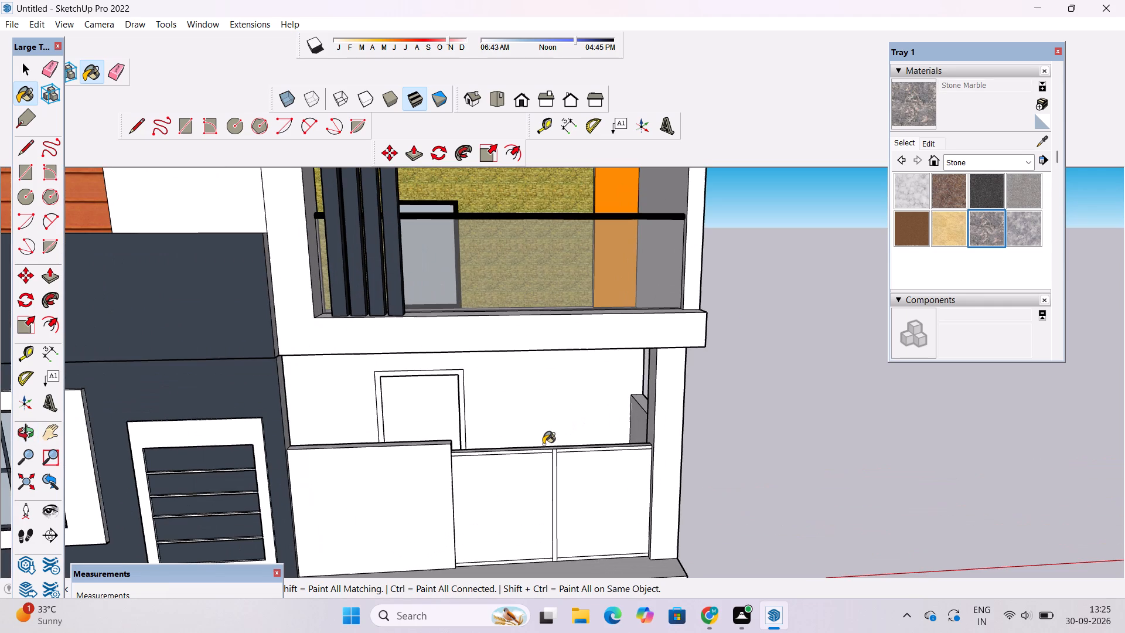
{"action": "key", "text": "o"}
{"action": "left_click_drag", "start_coordinate": [576, 430], "coordinate": [531, 560]}
{"action": "scroll", "coordinate": [547, 457], "scroll_direction": "up", "scroll_amount": 2}
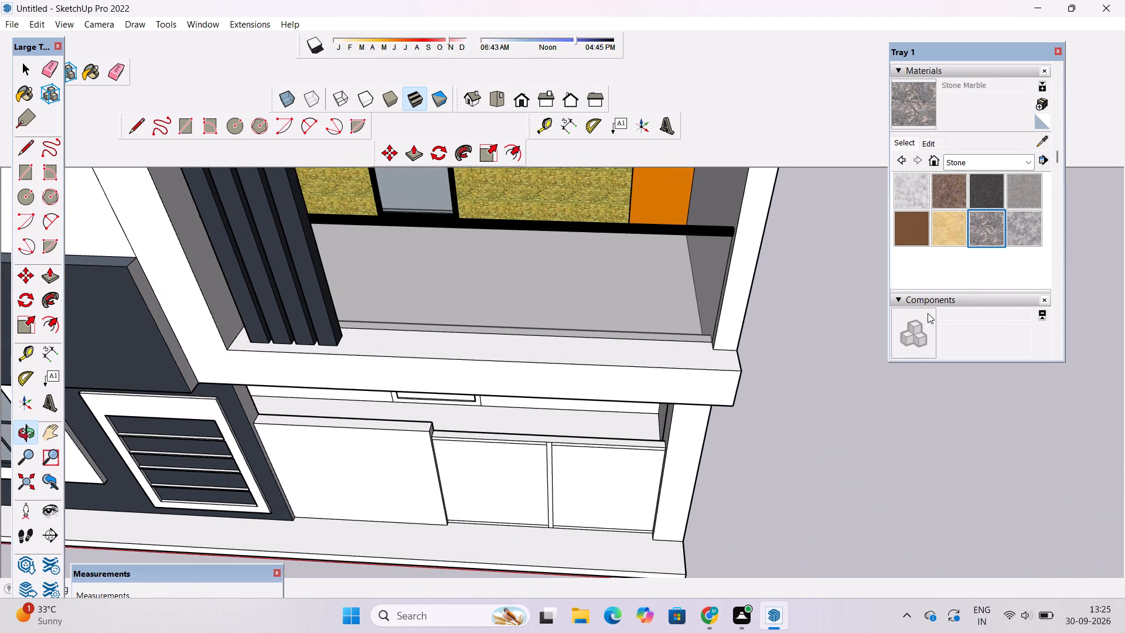
{"action": "left_click", "coordinate": [990, 230]}
{"action": "left_click", "coordinate": [590, 554]}
{"action": "scroll", "coordinate": [576, 511], "scroll_direction": "down", "scroll_amount": 5}
{"action": "scroll", "coordinate": [548, 558], "scroll_direction": "up", "scroll_amount": 7}
{"action": "left_click", "coordinate": [577, 542]}
{"action": "scroll", "coordinate": [703, 539], "scroll_direction": "down", "scroll_amount": 3}
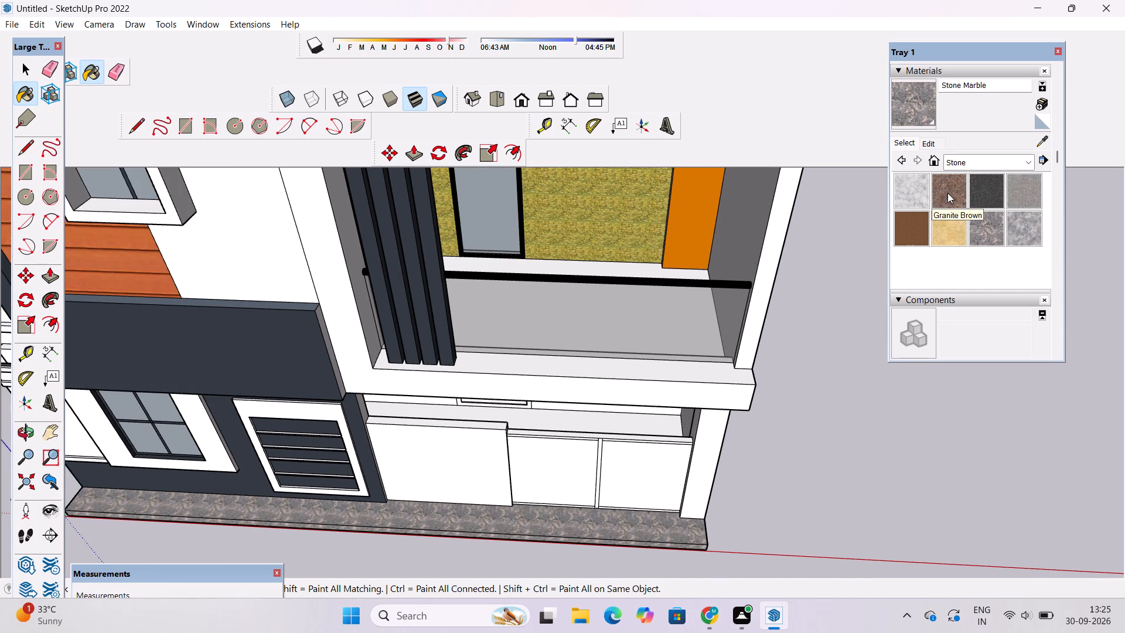
Paint the ground-floor porch floor behind the low front wall with Granite Brown.
{"action": "left_click", "coordinate": [947, 193]}
{"action": "scroll", "coordinate": [606, 465], "scroll_direction": "up", "scroll_amount": 5}
{"action": "scroll", "coordinate": [633, 375], "scroll_direction": "up", "scroll_amount": 4}
{"action": "left_click", "coordinate": [622, 417]}
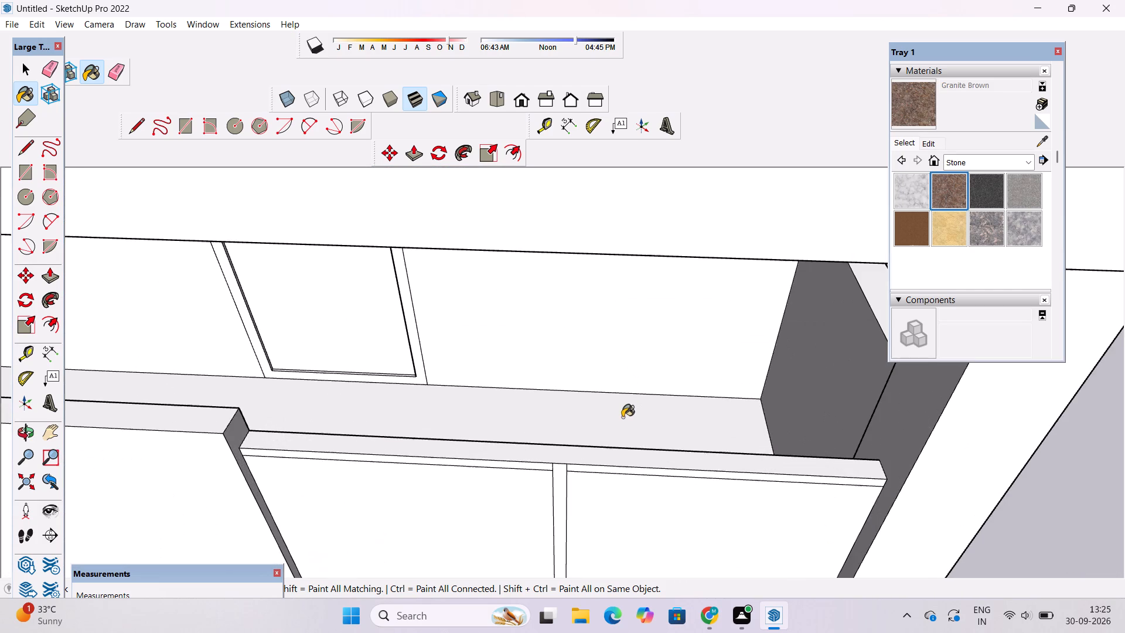
{"action": "scroll", "coordinate": [624, 416], "scroll_direction": "down", "scroll_amount": 9}
{"action": "scroll", "coordinate": [626, 414], "scroll_direction": "up", "scroll_amount": 3}
{"action": "key", "text": "o"}
{"action": "scroll", "coordinate": [626, 414], "scroll_direction": "down", "scroll_amount": 2}
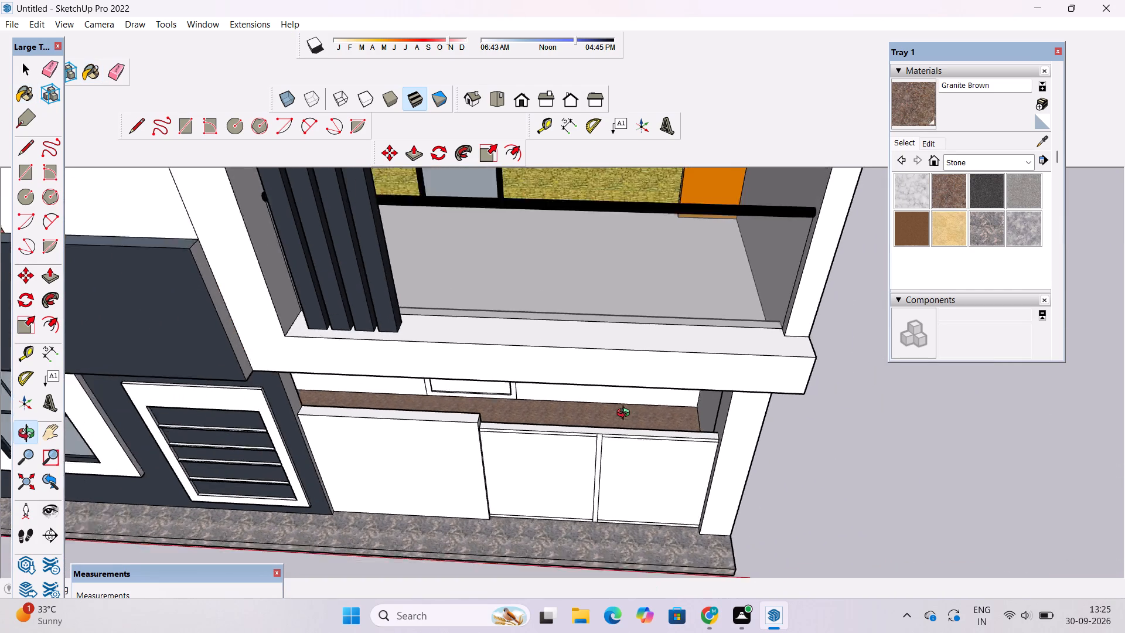
Examine the front facade with the marble base slab from a lower, more frontal viewpoint.
{"action": "scroll", "coordinate": [626, 414], "scroll_direction": "down", "scroll_amount": 2}
{"action": "left_click_drag", "start_coordinate": [641, 462], "coordinate": [666, 352]}
{"action": "scroll", "coordinate": [663, 356], "scroll_direction": "down", "scroll_amount": 3}
{"action": "left_click_drag", "start_coordinate": [666, 375], "coordinate": [729, 417], "text": "shift"}
{"action": "left_click_drag", "start_coordinate": [729, 417], "coordinate": [714, 387]}
{"action": "left_click_drag", "start_coordinate": [701, 386], "coordinate": [652, 382], "text": "shift"}
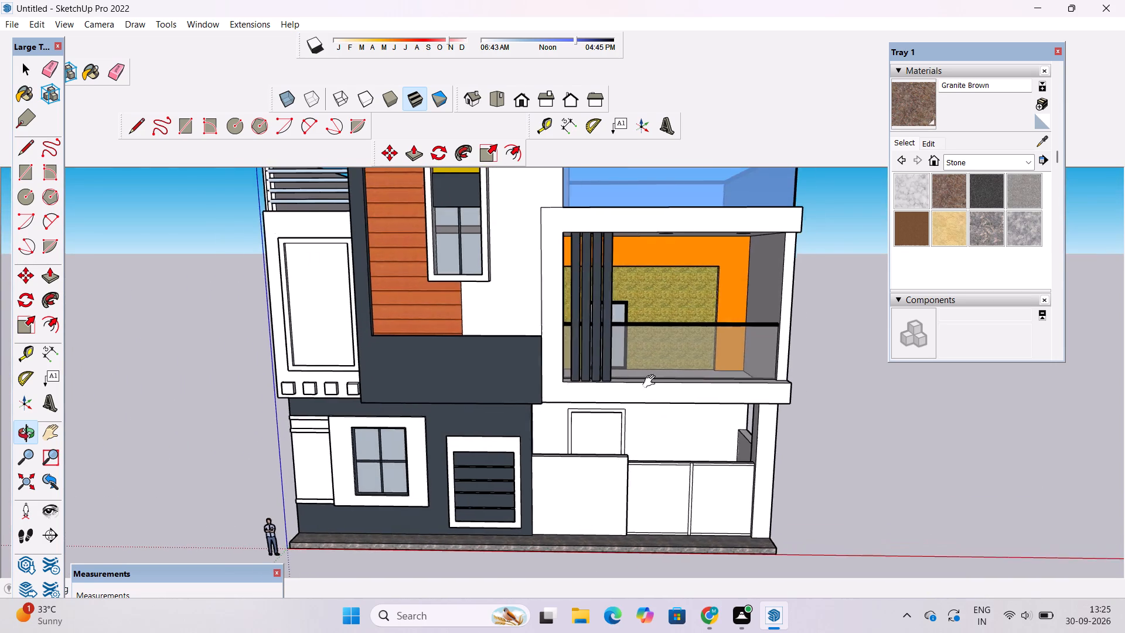
{"action": "left_click_drag", "start_coordinate": [652, 382], "coordinate": [632, 379], "text": "shift"}
{"action": "left_click_drag", "start_coordinate": [616, 389], "coordinate": [630, 384]}
{"action": "left_click", "coordinate": [630, 386], "text": "shift"}
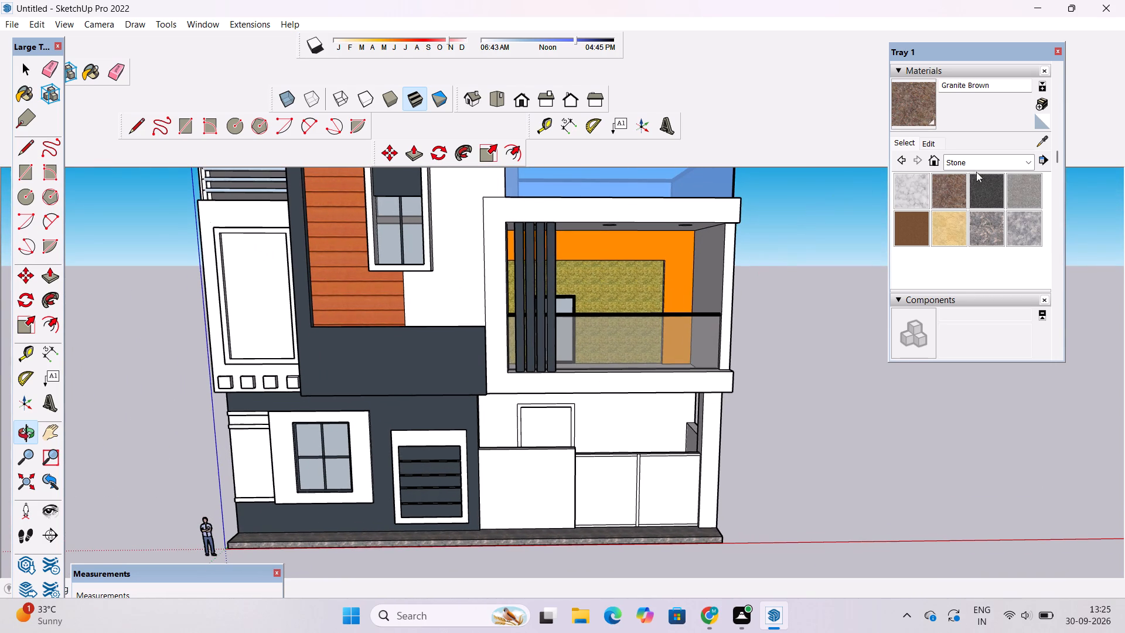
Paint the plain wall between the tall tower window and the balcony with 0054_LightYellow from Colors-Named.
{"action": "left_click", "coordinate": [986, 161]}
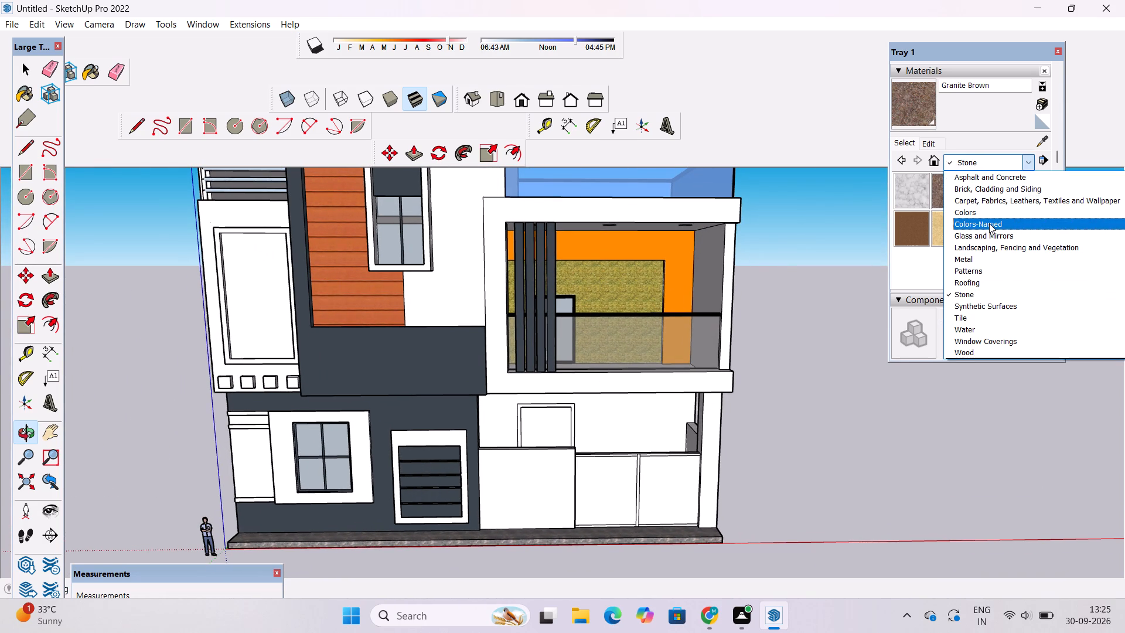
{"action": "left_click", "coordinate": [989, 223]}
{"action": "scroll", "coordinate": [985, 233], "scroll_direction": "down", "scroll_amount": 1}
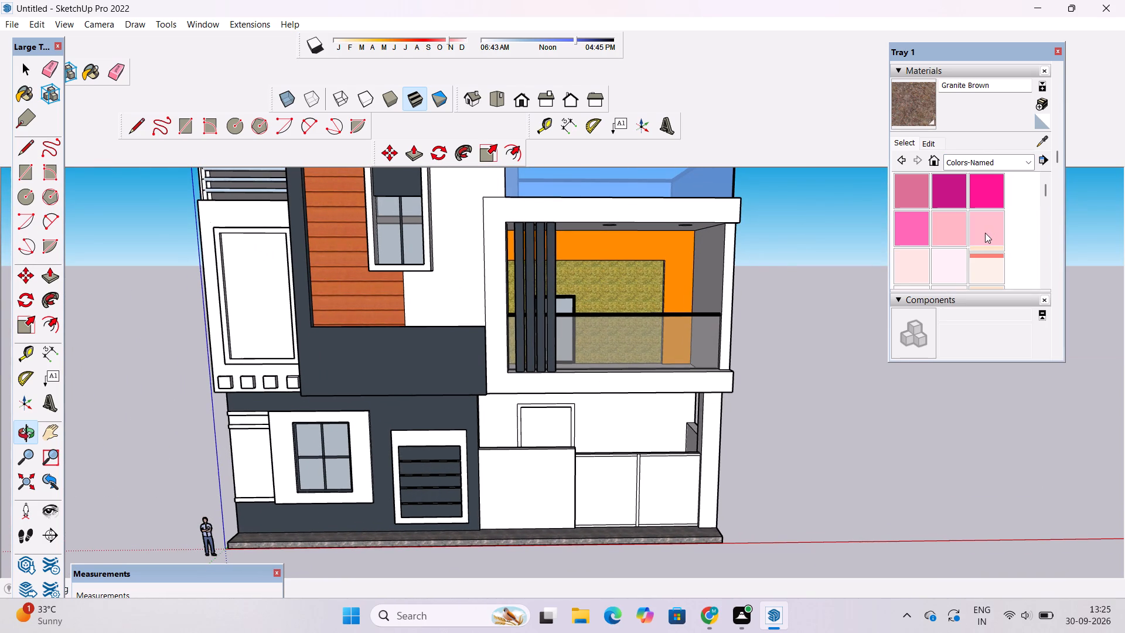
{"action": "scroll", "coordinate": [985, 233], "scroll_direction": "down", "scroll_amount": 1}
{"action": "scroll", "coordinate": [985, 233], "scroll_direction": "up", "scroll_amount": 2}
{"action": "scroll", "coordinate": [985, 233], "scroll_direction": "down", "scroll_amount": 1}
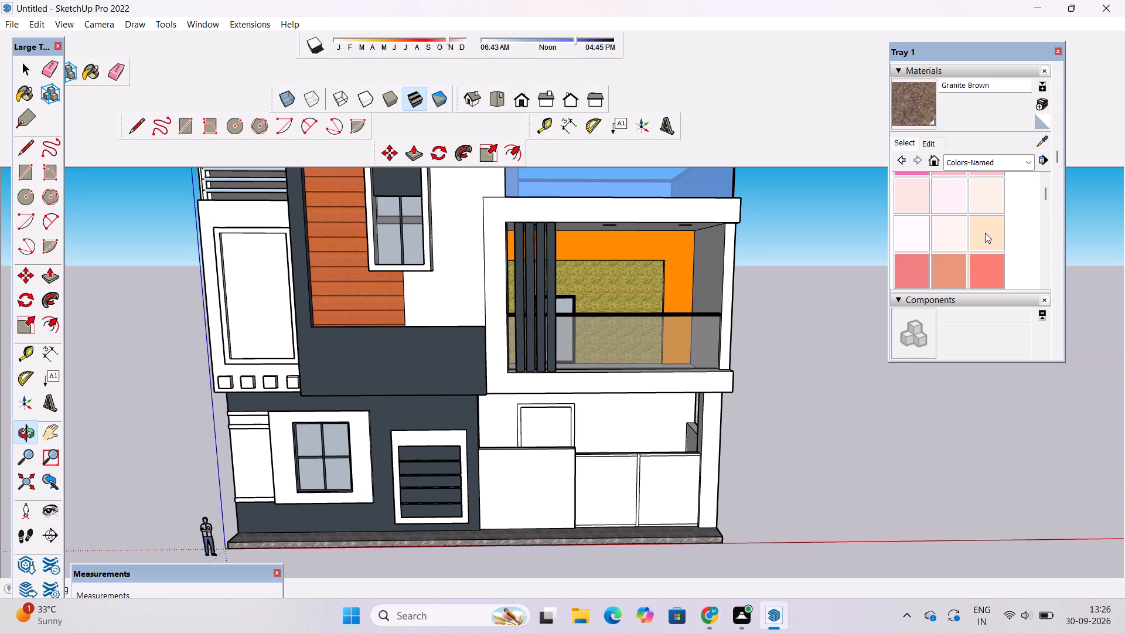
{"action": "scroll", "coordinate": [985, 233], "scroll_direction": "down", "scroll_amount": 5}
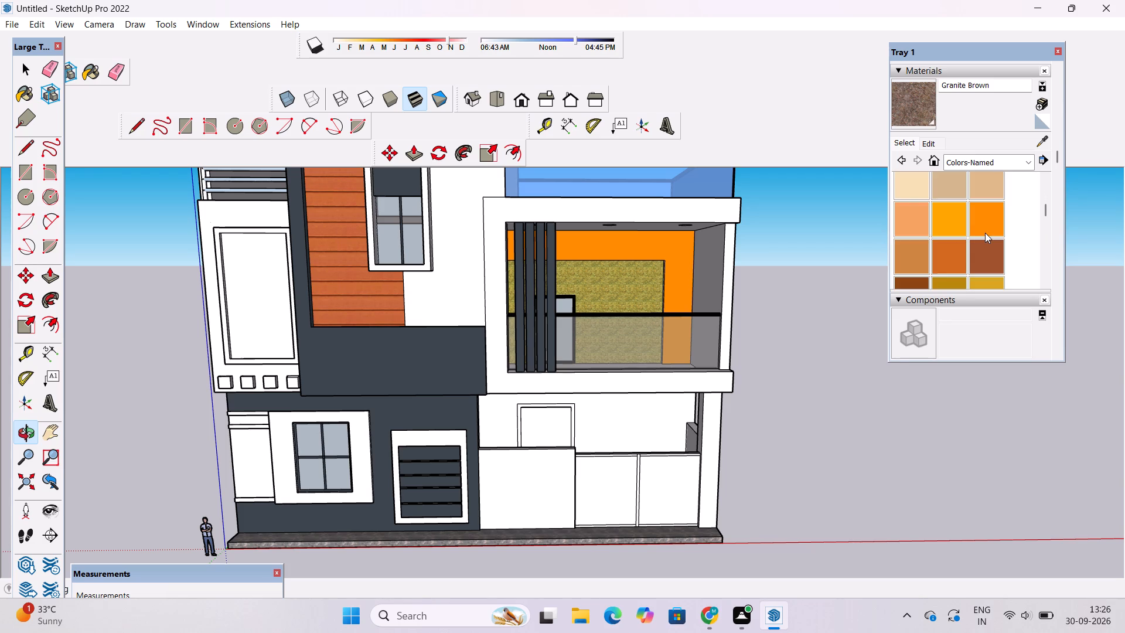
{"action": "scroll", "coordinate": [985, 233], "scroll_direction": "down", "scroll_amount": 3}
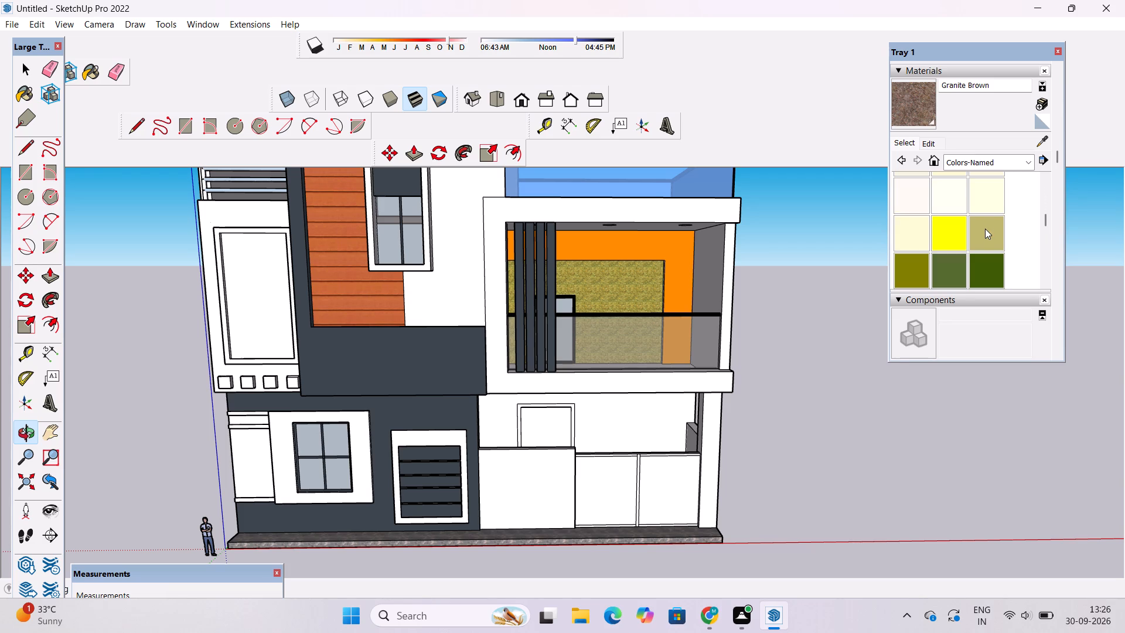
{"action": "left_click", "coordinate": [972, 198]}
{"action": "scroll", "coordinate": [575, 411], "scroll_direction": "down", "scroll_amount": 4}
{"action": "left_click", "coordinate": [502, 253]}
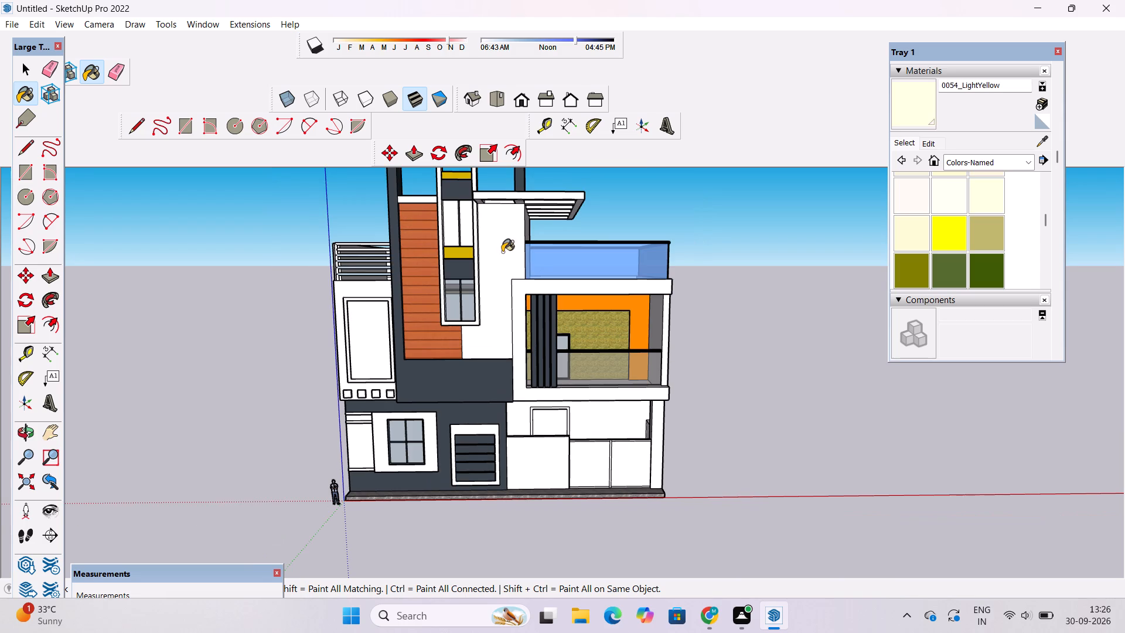
Paint the plain wall between the tall tower window and the balcony with 0057_DarkKhaki from Colors-Named.
{"action": "scroll", "coordinate": [983, 227], "scroll_direction": "down", "scroll_amount": 6}
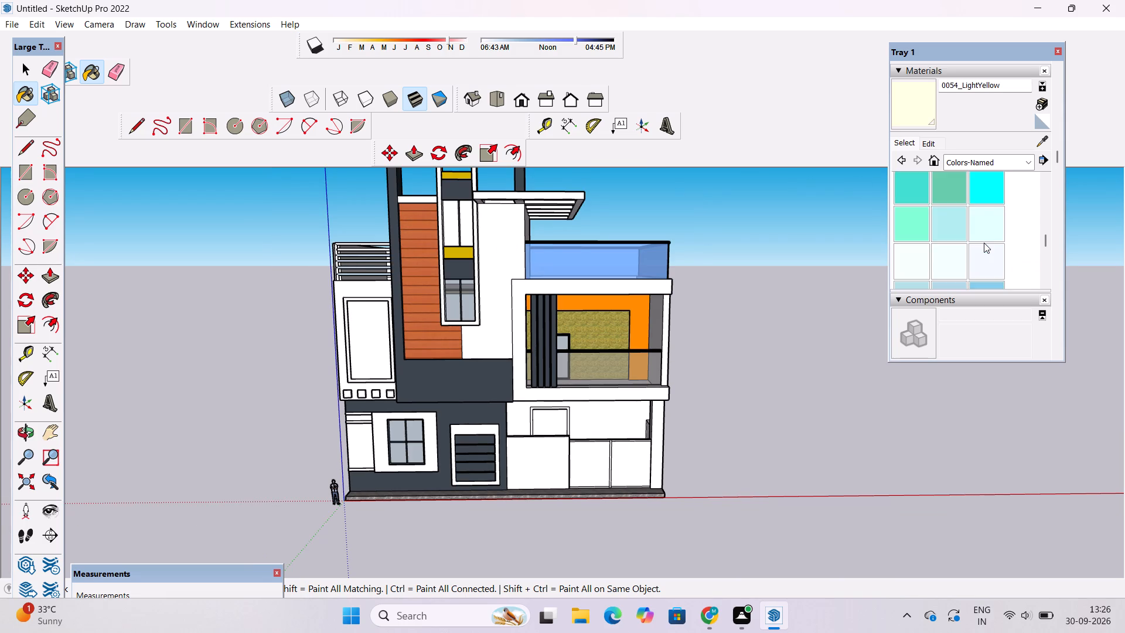
{"action": "scroll", "coordinate": [984, 243], "scroll_direction": "down", "scroll_amount": 8}
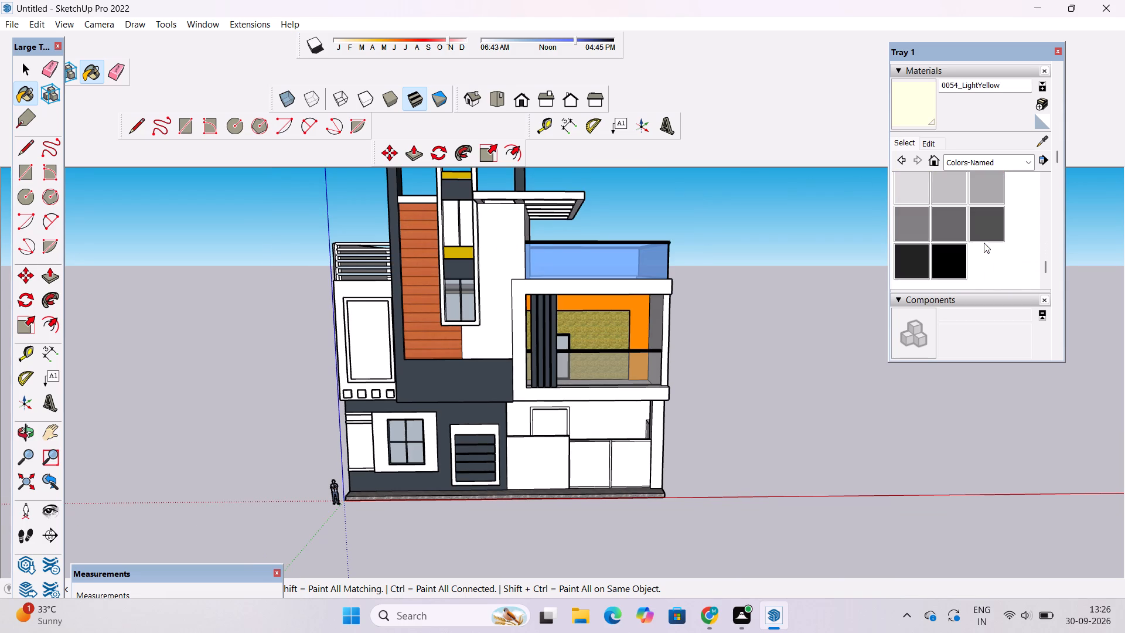
{"action": "scroll", "coordinate": [984, 246], "scroll_direction": "down", "scroll_amount": 1}
{"action": "scroll", "coordinate": [984, 246], "scroll_direction": "up", "scroll_amount": 8}
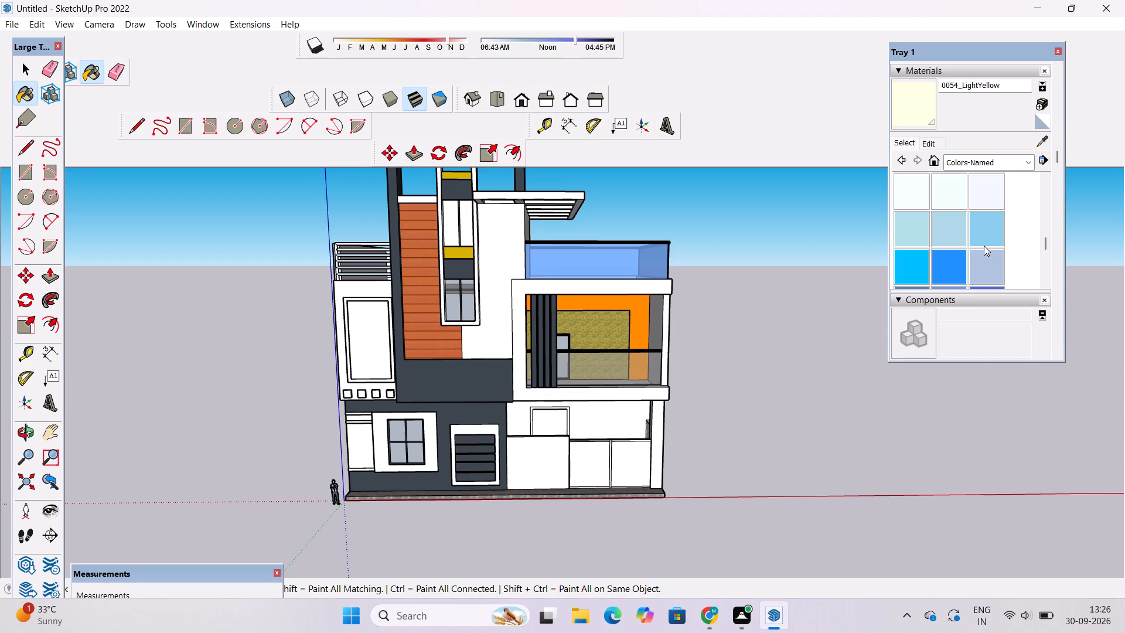
{"action": "scroll", "coordinate": [984, 246], "scroll_direction": "up", "scroll_amount": 3}
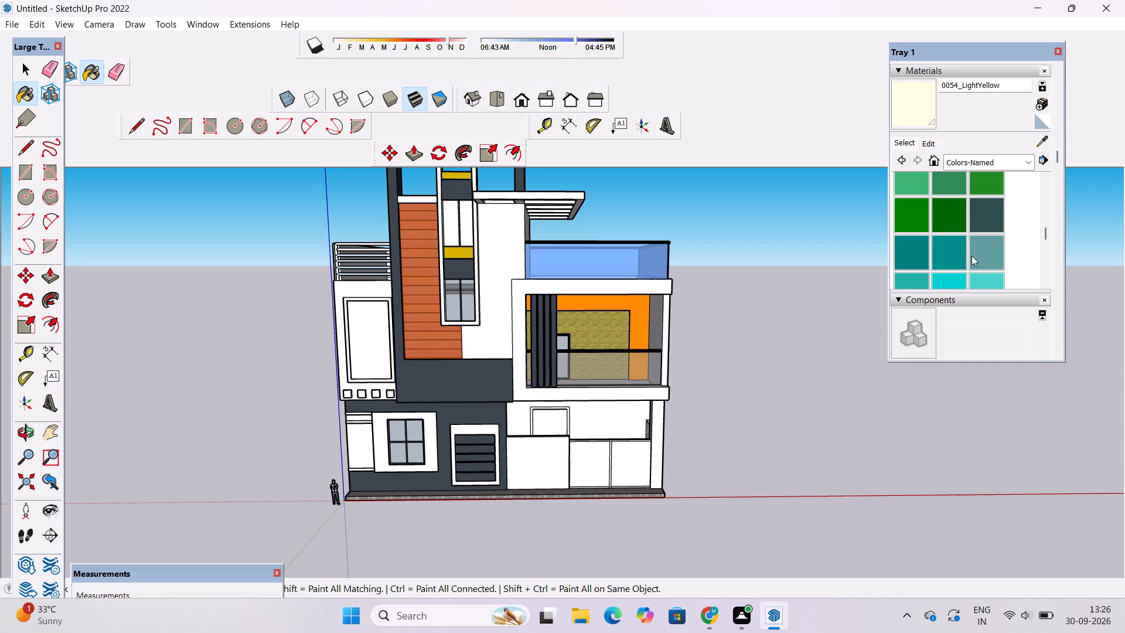
{"action": "scroll", "coordinate": [971, 256], "scroll_direction": "up", "scroll_amount": 3}
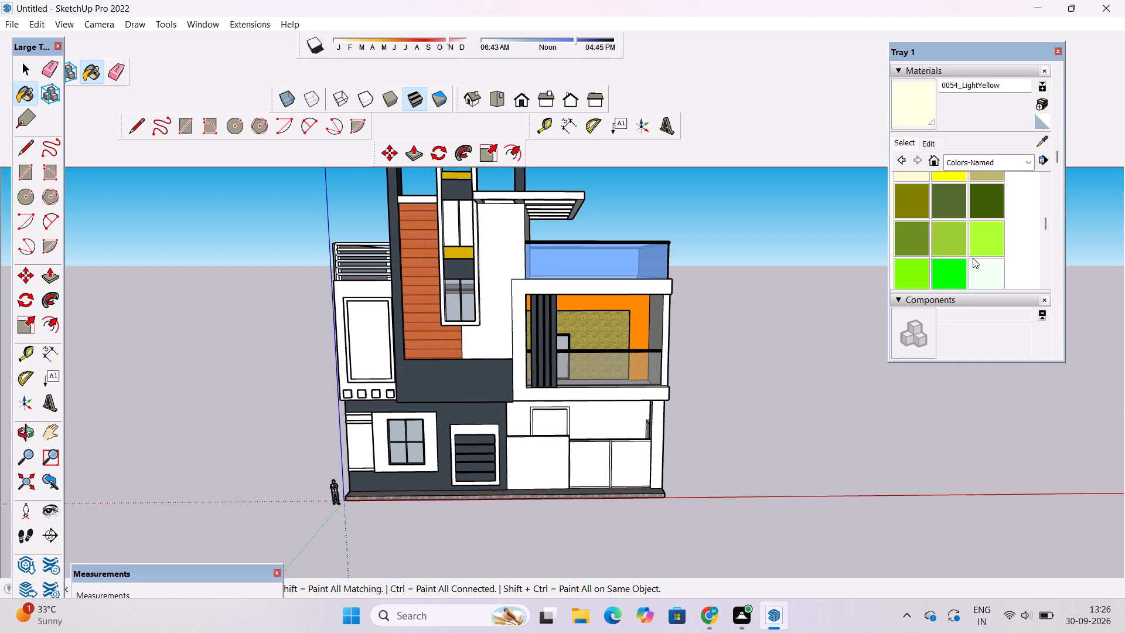
{"action": "scroll", "coordinate": [973, 258], "scroll_direction": "up", "scroll_amount": 1}
{"action": "left_click", "coordinate": [981, 196]}
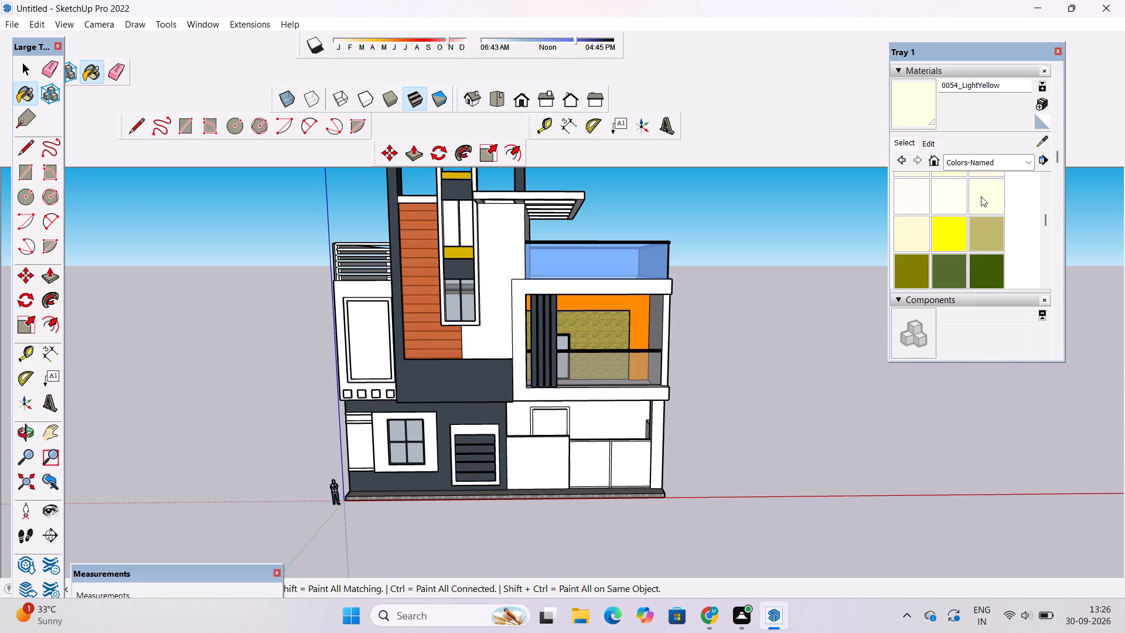
{"action": "left_click", "coordinate": [980, 228]}
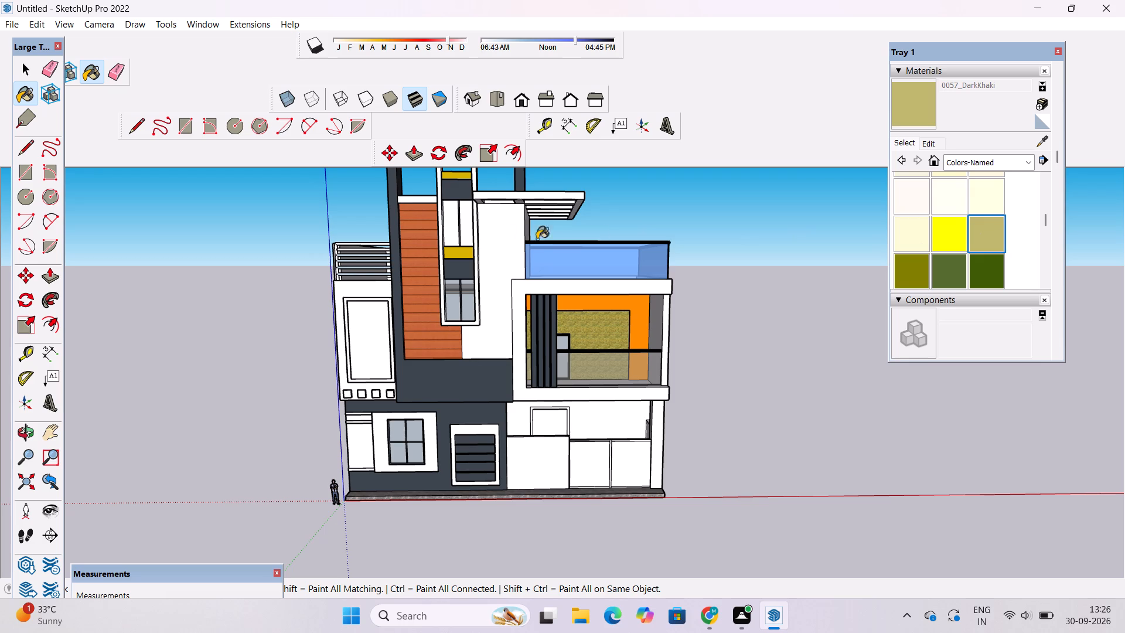
{"action": "left_click", "coordinate": [500, 239]}
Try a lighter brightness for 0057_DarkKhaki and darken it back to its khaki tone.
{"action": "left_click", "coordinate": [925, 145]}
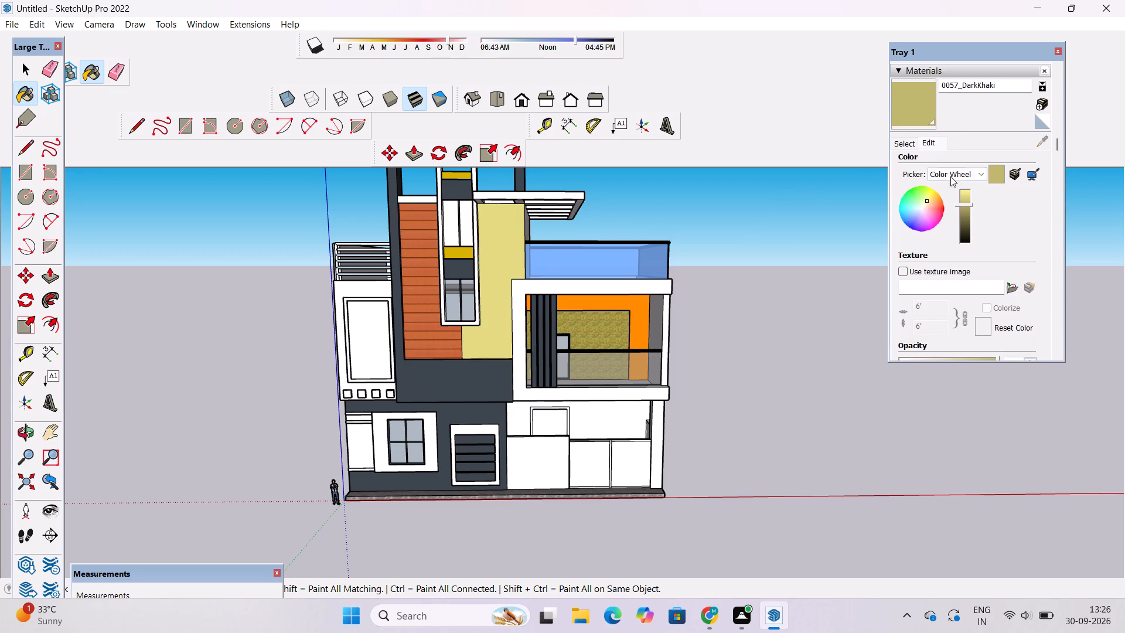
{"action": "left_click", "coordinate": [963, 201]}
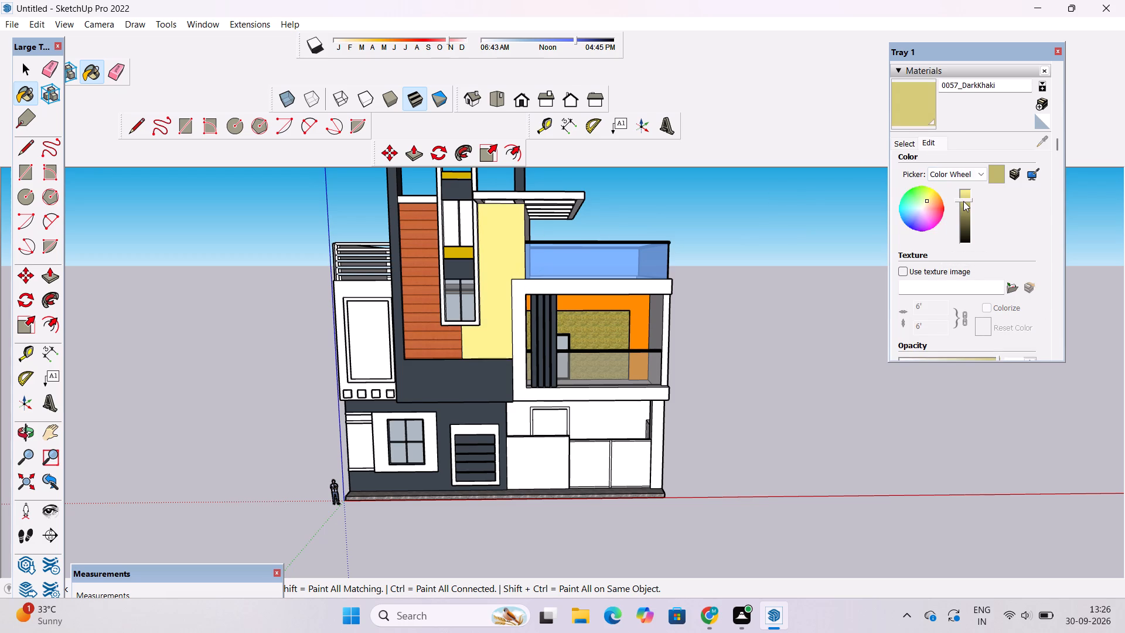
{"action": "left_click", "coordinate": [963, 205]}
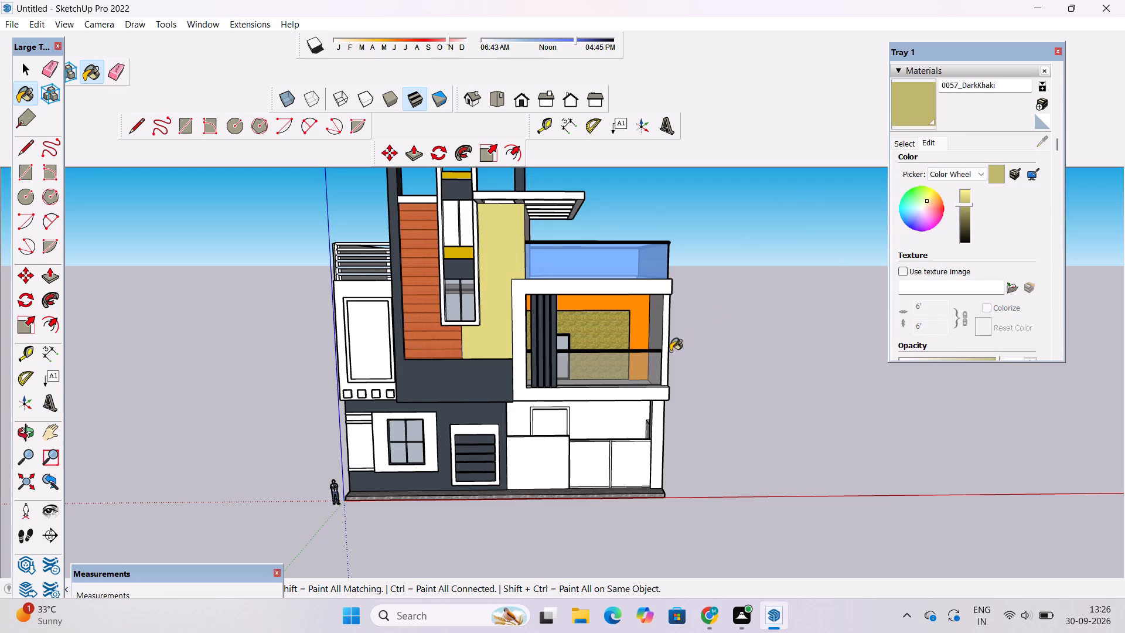
Paint the tower's side wall beneath the pergola, behind the blue glass terrace railing, with 0057_DarkKhaki.
{"action": "key", "text": "o"}
{"action": "left_click", "coordinate": [29, 429]}
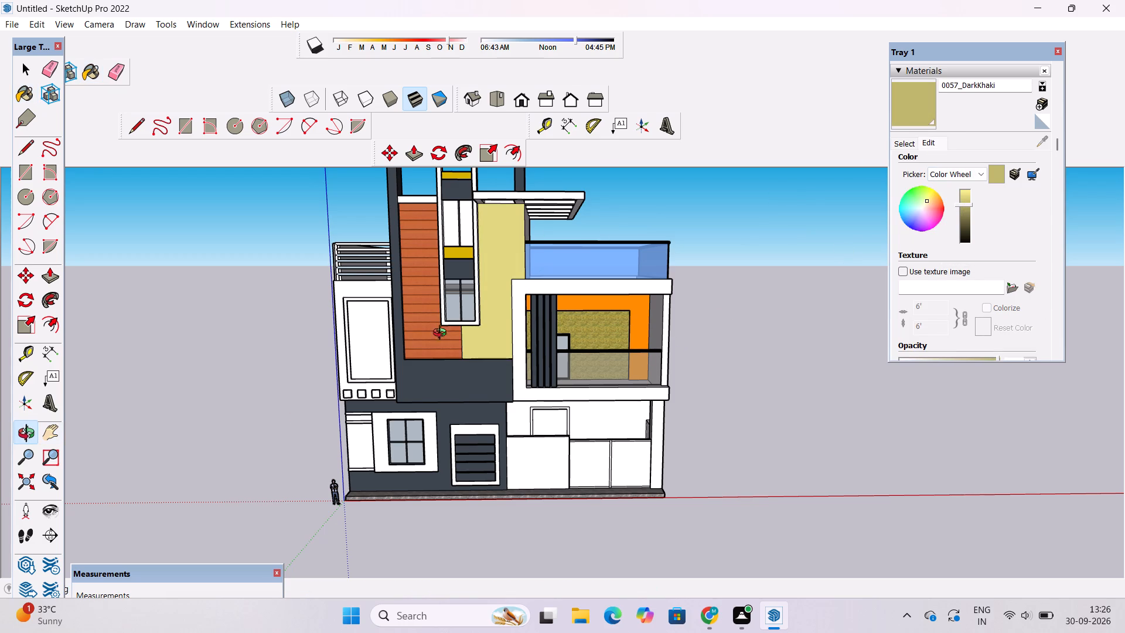
{"action": "scroll", "coordinate": [492, 316], "scroll_direction": "up", "scroll_amount": 3}
{"action": "left_click_drag", "start_coordinate": [690, 251], "coordinate": [487, 314]}
{"action": "left_click_drag", "start_coordinate": [544, 287], "coordinate": [563, 341], "text": "shift"}
{"action": "left_click_drag", "start_coordinate": [563, 341], "coordinate": [536, 246]}
{"action": "left_click_drag", "start_coordinate": [534, 249], "coordinate": [558, 343], "text": "shift"}
{"action": "left_click", "coordinate": [934, 100]}
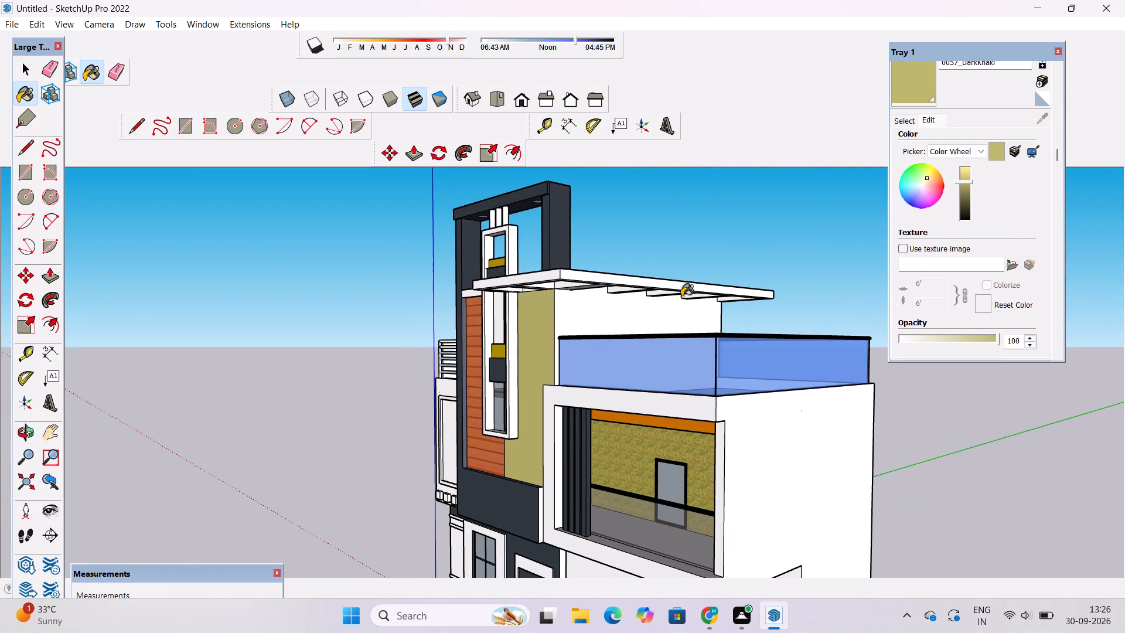
{"action": "scroll", "coordinate": [625, 326], "scroll_direction": "up", "scroll_amount": 3}
{"action": "left_click", "coordinate": [613, 305]}
{"action": "scroll", "coordinate": [600, 307], "scroll_direction": "down", "scroll_amount": 4}
{"action": "key", "text": "o"}
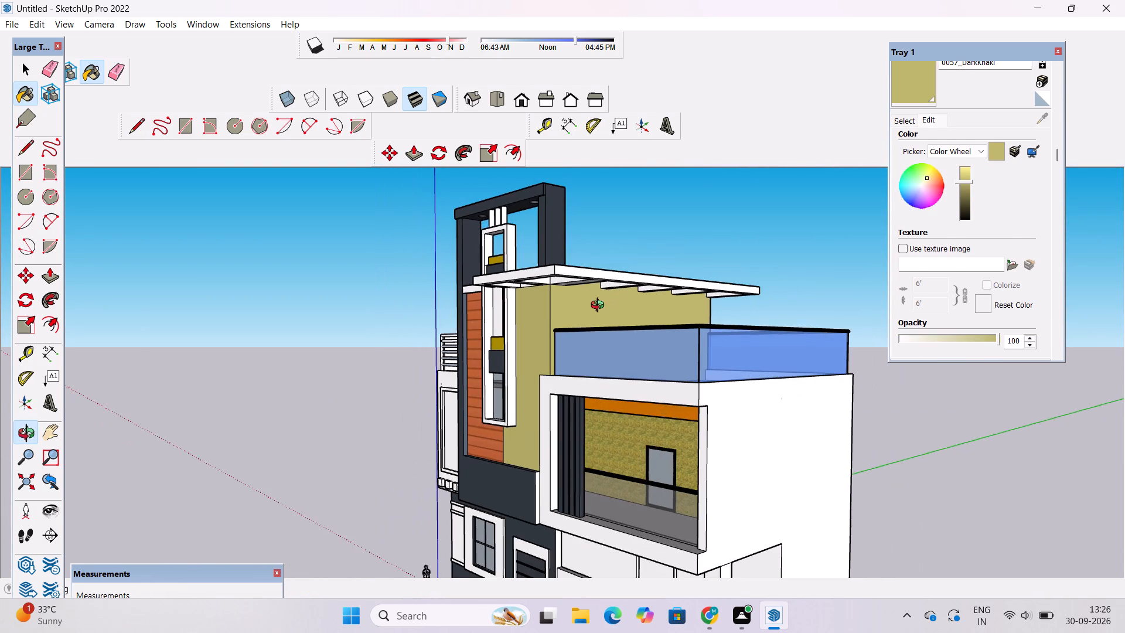
{"action": "scroll", "coordinate": [600, 307], "scroll_direction": "down", "scroll_amount": 6}
{"action": "left_click_drag", "start_coordinate": [427, 349], "coordinate": [705, 422]}
{"action": "scroll", "coordinate": [612, 343], "scroll_direction": "up", "scroll_amount": 4}
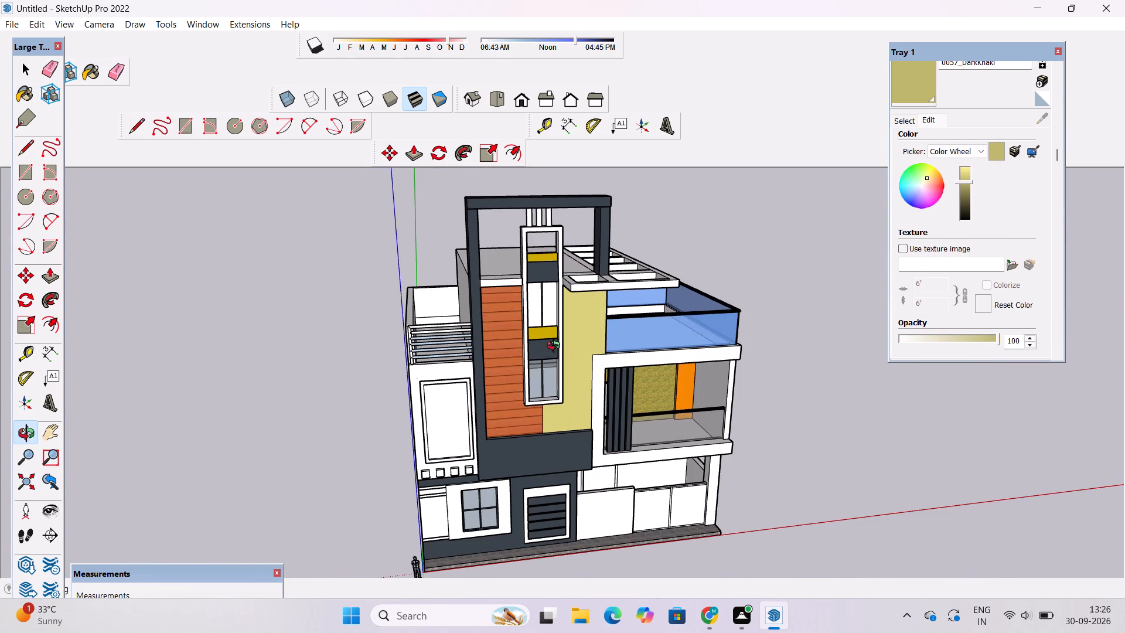
Paint the tower's side wall above the parapet terrace, on the side away from the balcony, with 0057_DarkKhaki.
{"action": "scroll", "coordinate": [556, 347], "scroll_direction": "up", "scroll_amount": 4}
{"action": "left_click_drag", "start_coordinate": [558, 352], "coordinate": [685, 357]}
{"action": "left_click_drag", "start_coordinate": [660, 352], "coordinate": [492, 348]}
{"action": "left_click_drag", "start_coordinate": [489, 346], "coordinate": [499, 418], "text": "shift"}
{"action": "left_click_drag", "start_coordinate": [458, 397], "coordinate": [757, 384]}
{"action": "left_click", "coordinate": [906, 91]}
{"action": "scroll", "coordinate": [217, 303], "scroll_direction": "up", "scroll_amount": 3}
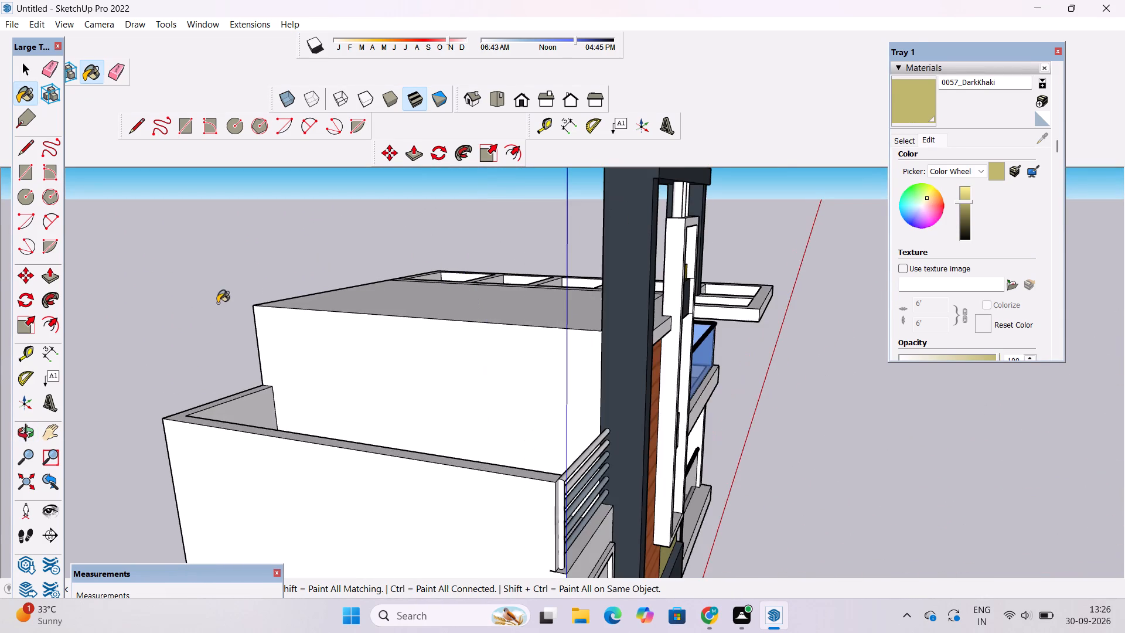
{"action": "scroll", "coordinate": [217, 303], "scroll_direction": "up", "scroll_amount": 1}
{"action": "left_click", "coordinate": [292, 360]}
{"action": "scroll", "coordinate": [307, 372], "scroll_direction": "down", "scroll_amount": 2}
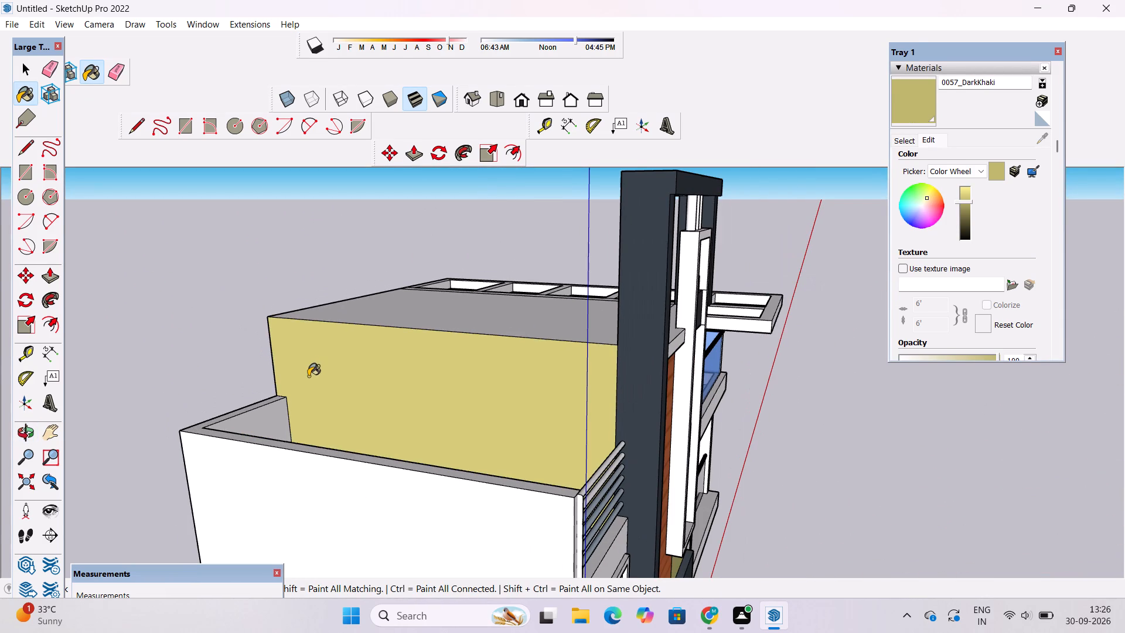
Paint the tower's roof slab and the strip of roof behind the tall slate frame with 0057_DarkKhaki.
{"action": "key", "text": "o"}
{"action": "scroll", "coordinate": [310, 376], "scroll_direction": "down", "scroll_amount": 6}
{"action": "left_click_drag", "start_coordinate": [448, 394], "coordinate": [348, 556]}
{"action": "left_click_drag", "start_coordinate": [375, 406], "coordinate": [714, 379]}
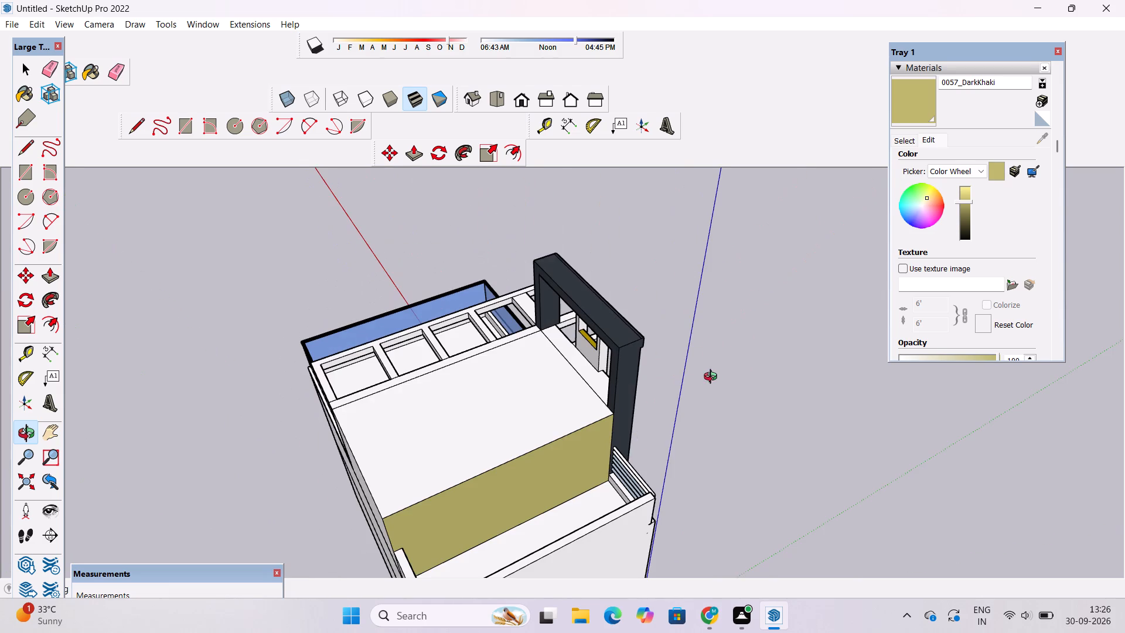
{"action": "left_click", "coordinate": [918, 103]}
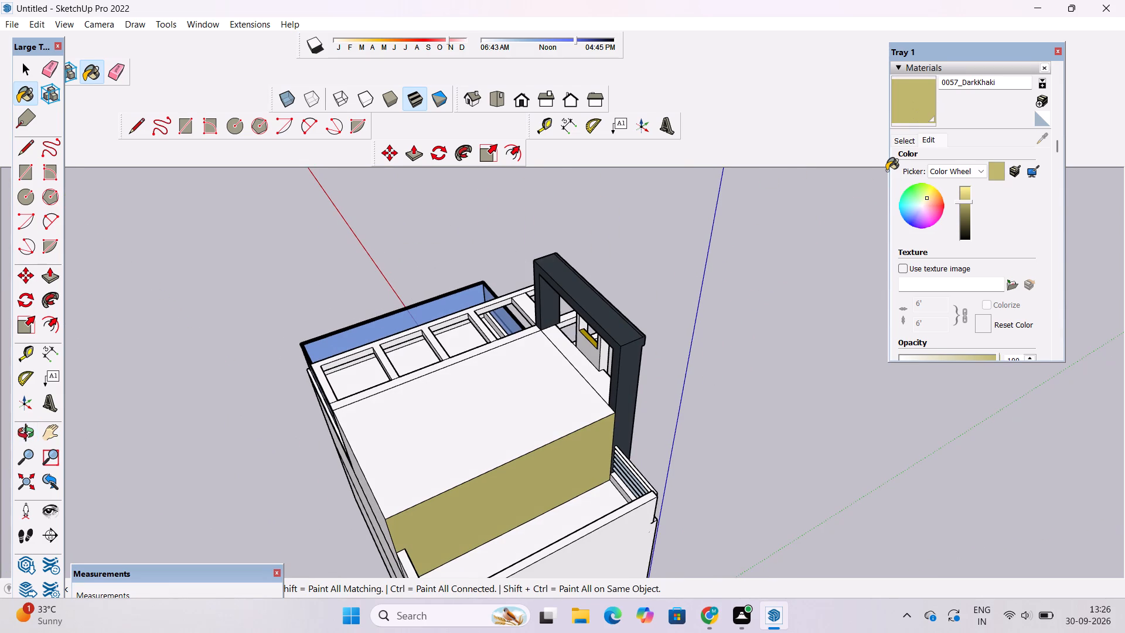
{"action": "left_click", "coordinate": [541, 389]}
{"action": "scroll", "coordinate": [564, 375], "scroll_direction": "up", "scroll_amount": 4}
{"action": "left_click", "coordinate": [581, 359]}
Examine the painted tower, roof, cladding and balcony from the front, from above and from below.
{"action": "key", "text": "o"}
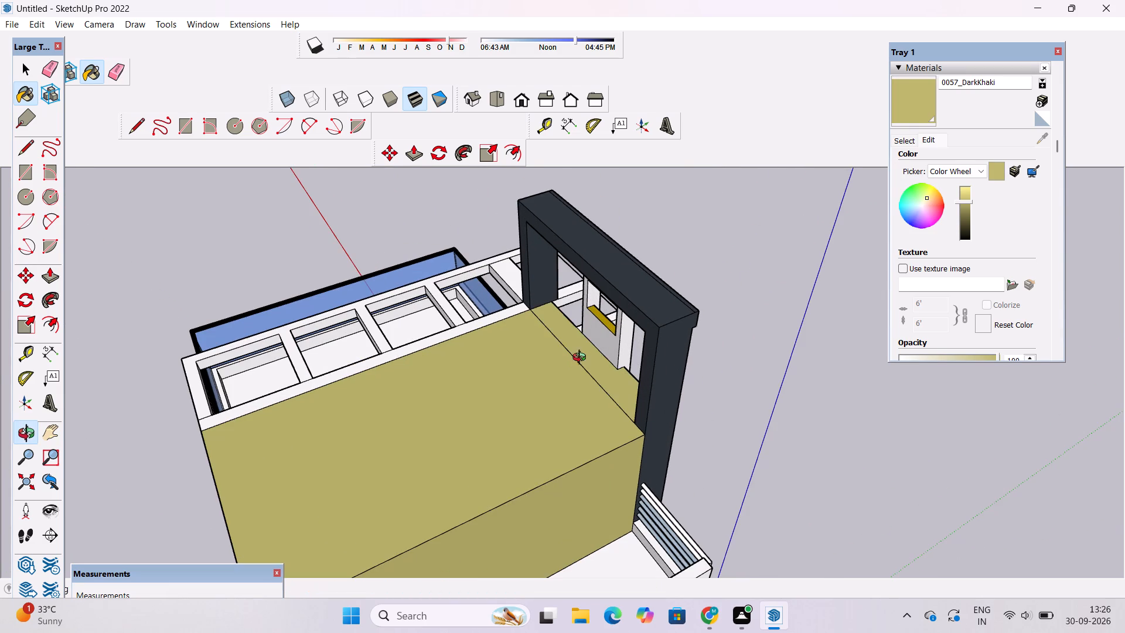
{"action": "scroll", "coordinate": [607, 347], "scroll_direction": "up", "scroll_amount": 4}
{"action": "left_click_drag", "start_coordinate": [639, 368], "coordinate": [437, 189]}
{"action": "scroll", "coordinate": [495, 256], "scroll_direction": "down", "scroll_amount": 4}
{"action": "left_click_drag", "start_coordinate": [591, 286], "coordinate": [399, 295]}
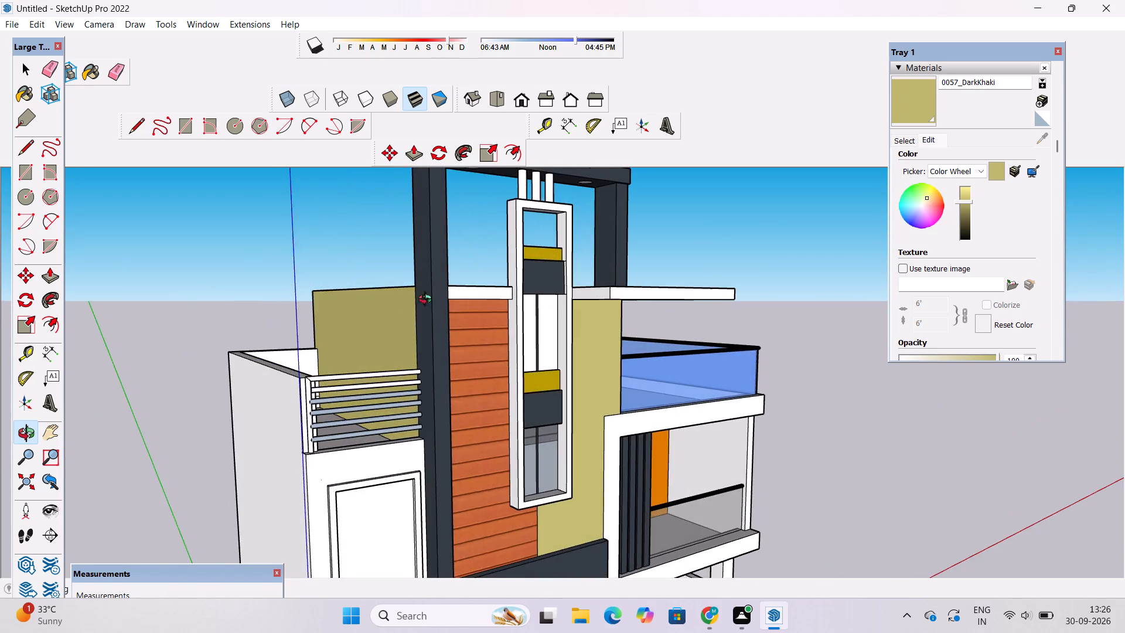
{"action": "left_click_drag", "start_coordinate": [547, 303], "coordinate": [449, 298]}
{"action": "scroll", "coordinate": [518, 285], "scroll_direction": "up", "scroll_amount": 2}
{"action": "scroll", "coordinate": [604, 162], "scroll_direction": "down", "scroll_amount": 4}
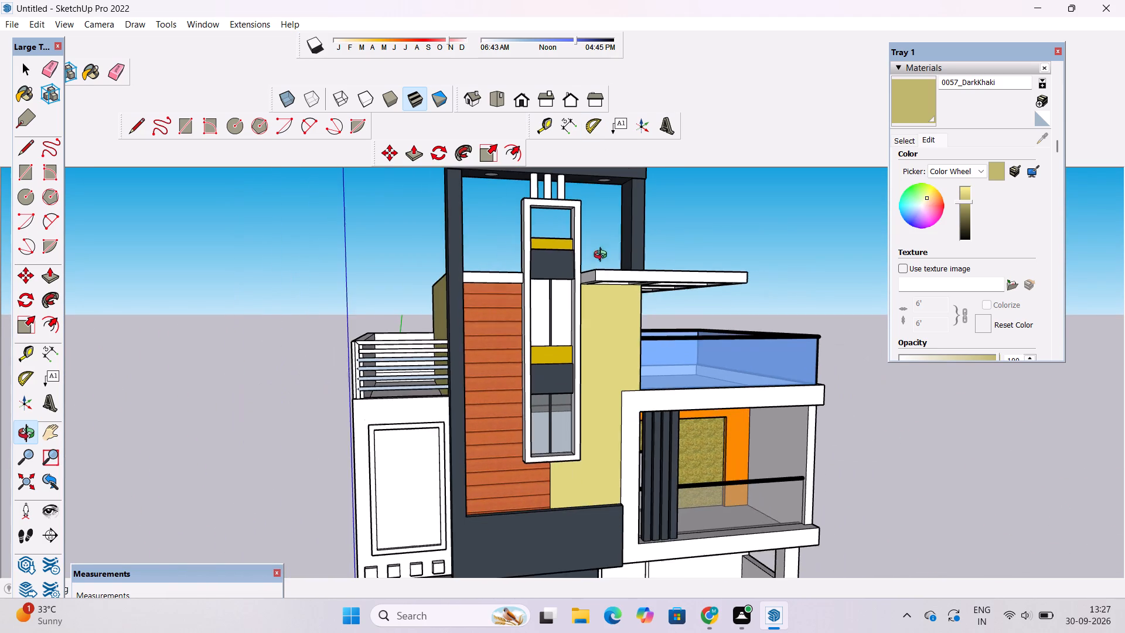
{"action": "left_click_drag", "start_coordinate": [602, 326], "coordinate": [516, 328]}
{"action": "scroll", "coordinate": [511, 315], "scroll_direction": "up", "scroll_amount": 4}
{"action": "left_click_drag", "start_coordinate": [540, 359], "coordinate": [455, 331], "text": "shift"}
{"action": "left_click_drag", "start_coordinate": [458, 346], "coordinate": [448, 262]}
{"action": "left_click_drag", "start_coordinate": [448, 257], "coordinate": [470, 335]}
{"action": "scroll", "coordinate": [470, 335], "scroll_direction": "down", "scroll_amount": 6}
{"action": "left_click_drag", "start_coordinate": [473, 333], "coordinate": [481, 450]}
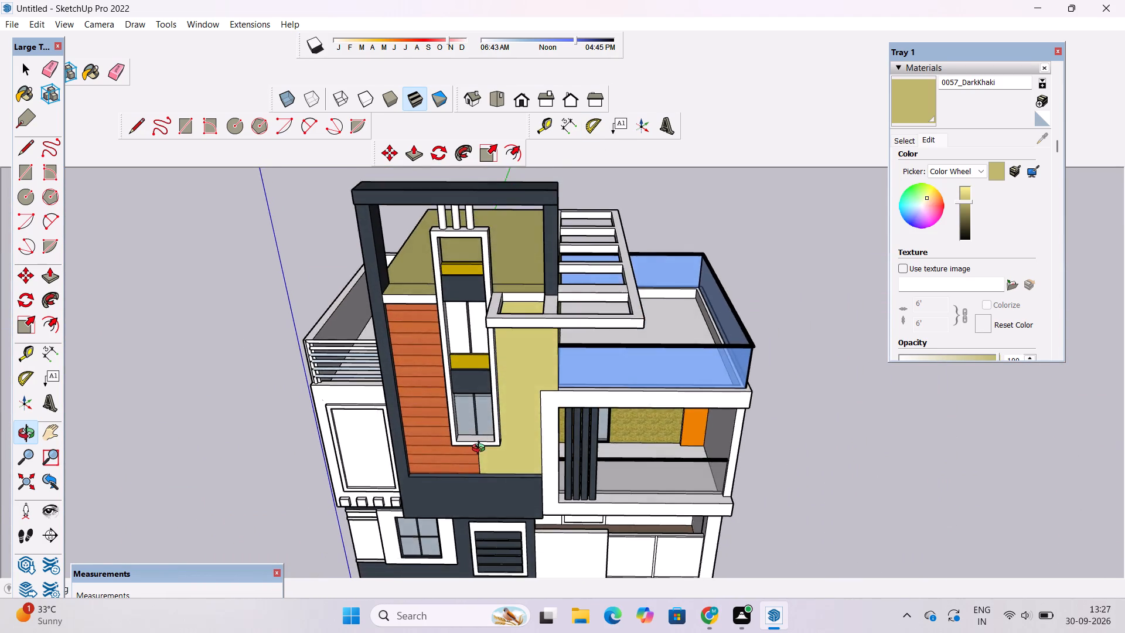
{"action": "left_click_drag", "start_coordinate": [481, 450], "coordinate": [485, 315]}
{"action": "left_click_drag", "start_coordinate": [485, 321], "coordinate": [485, 372], "text": "shift"}
{"action": "scroll", "coordinate": [485, 372], "scroll_direction": "down", "scroll_amount": 3}
{"action": "left_click_drag", "start_coordinate": [489, 393], "coordinate": [489, 302], "text": "shift"}
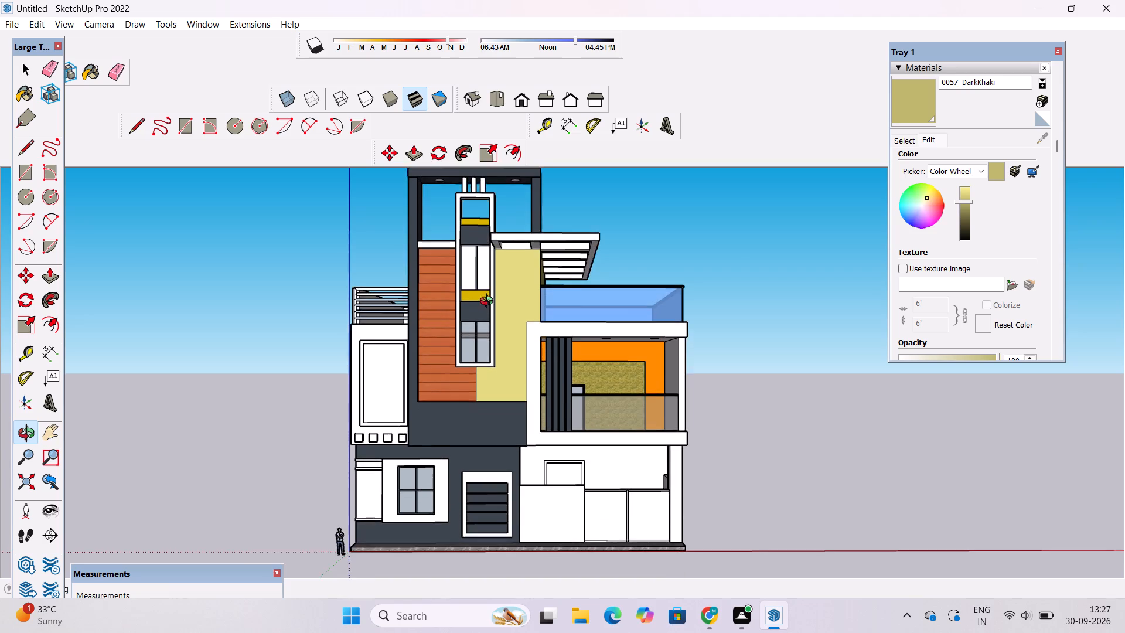
{"action": "scroll", "coordinate": [534, 348], "scroll_direction": "up", "scroll_amount": 3}
{"action": "left_click_drag", "start_coordinate": [536, 359], "coordinate": [493, 290], "text": "shift"}
{"action": "left_click_drag", "start_coordinate": [493, 314], "coordinate": [604, 281], "text": "shift"}
{"action": "left_click_drag", "start_coordinate": [615, 301], "coordinate": [482, 364], "text": "shift"}
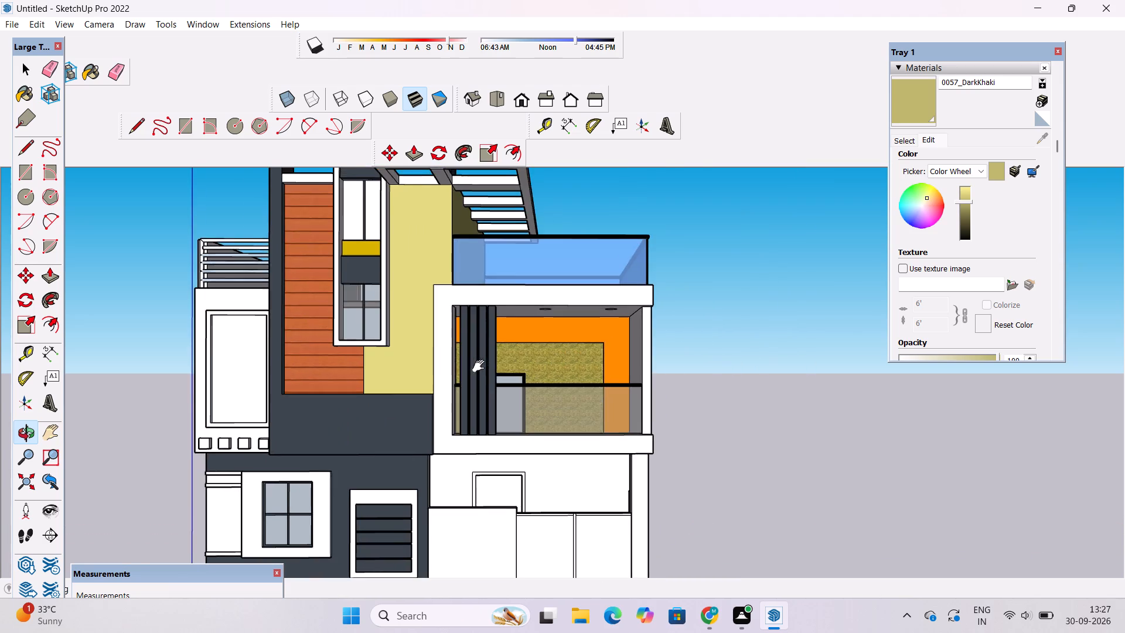
{"action": "left_click_drag", "start_coordinate": [507, 355], "coordinate": [507, 277]}
{"action": "scroll", "coordinate": [520, 311], "scroll_direction": "up", "scroll_amount": 3}
{"action": "scroll", "coordinate": [483, 256], "scroll_direction": "down", "scroll_amount": 4}
{"action": "left_click_drag", "start_coordinate": [480, 308], "coordinate": [478, 356]}
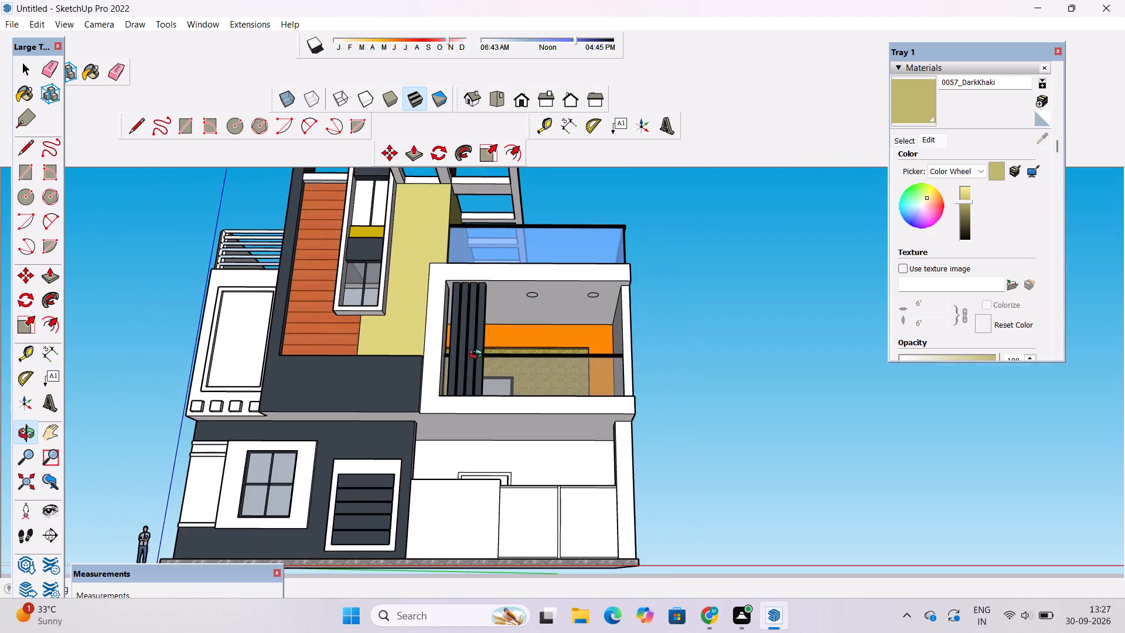
{"action": "left_click_drag", "start_coordinate": [478, 356], "coordinate": [478, 366]}
{"action": "left_click_drag", "start_coordinate": [476, 367], "coordinate": [486, 286], "text": "shift"}
{"action": "left_click_drag", "start_coordinate": [487, 308], "coordinate": [492, 374]}
{"action": "scroll", "coordinate": [474, 372], "scroll_direction": "down", "scroll_amount": 5}
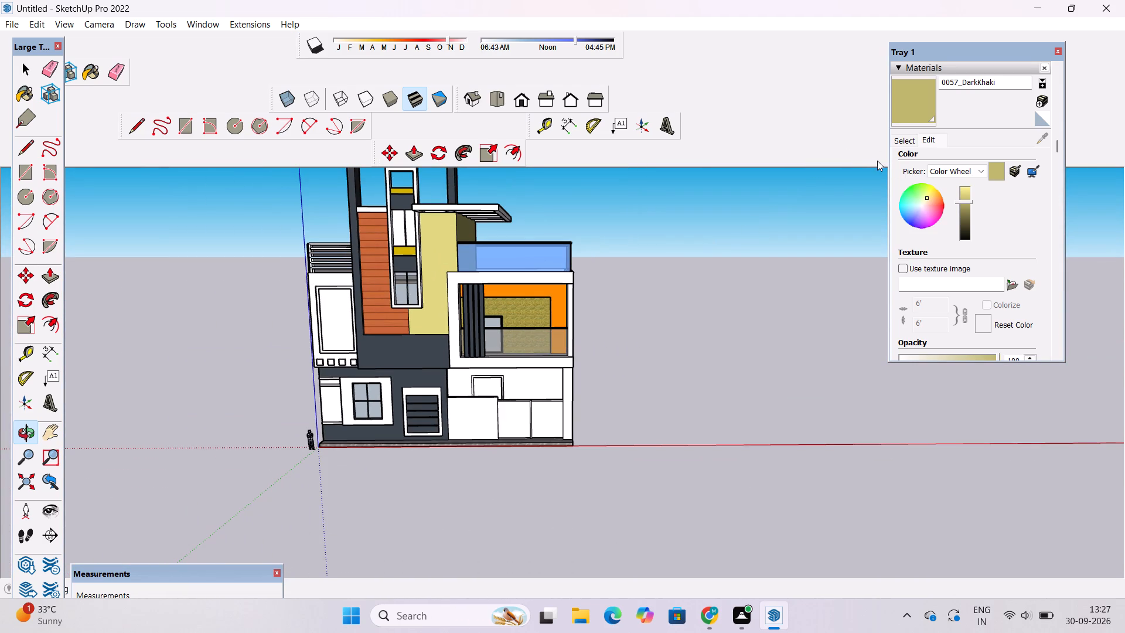
Paint the front and one inner side of the rectangular wall frame below the railed terrace with 0038_Orange from Colors-Named.
{"action": "left_click", "coordinate": [906, 142]}
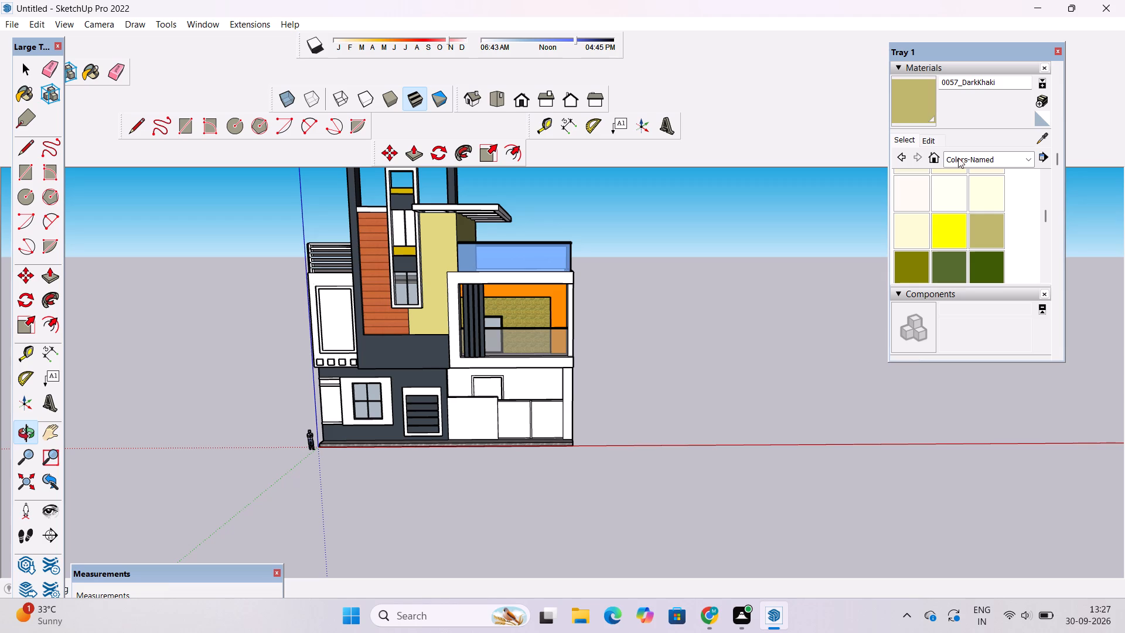
{"action": "scroll", "coordinate": [946, 205], "scroll_direction": "down", "scroll_amount": 3}
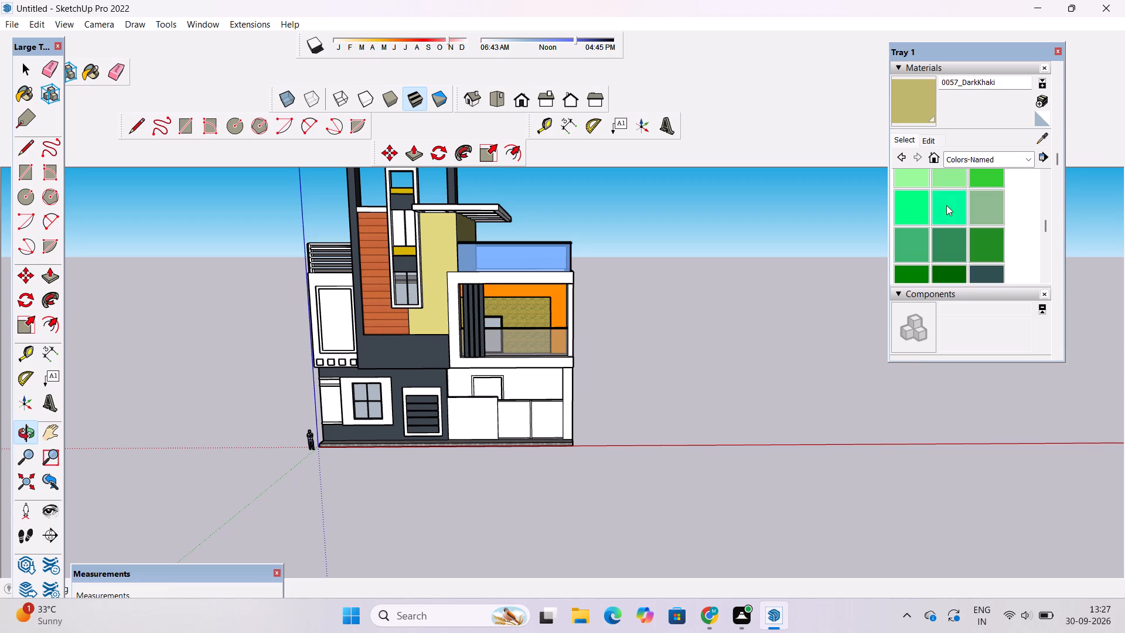
{"action": "scroll", "coordinate": [946, 205], "scroll_direction": "down", "scroll_amount": 11}
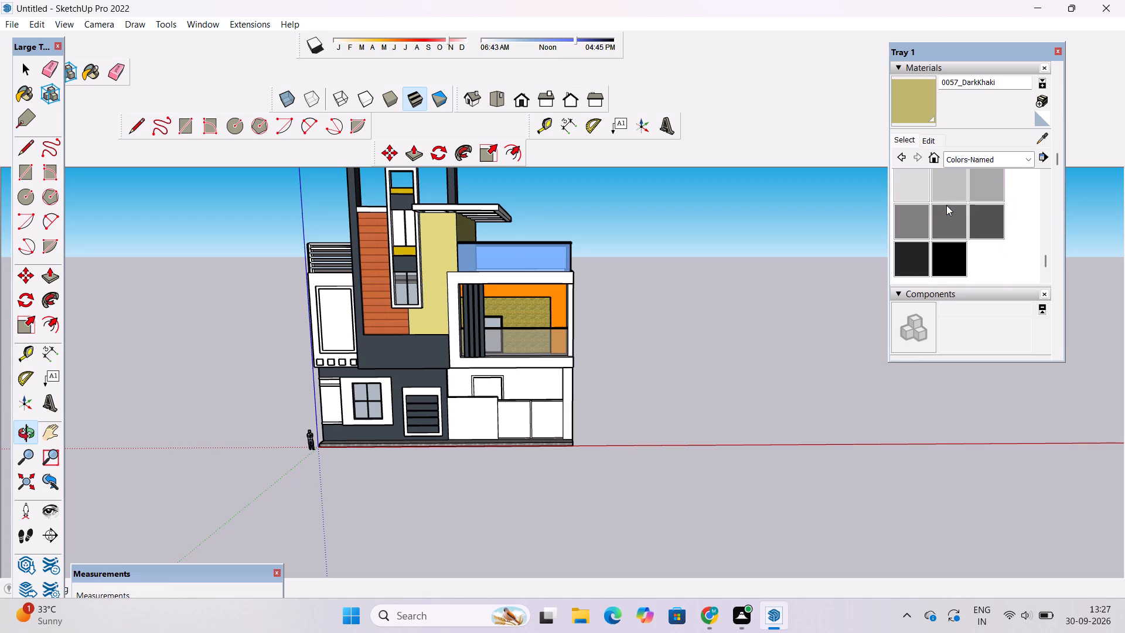
{"action": "scroll", "coordinate": [946, 205], "scroll_direction": "up", "scroll_amount": 14}
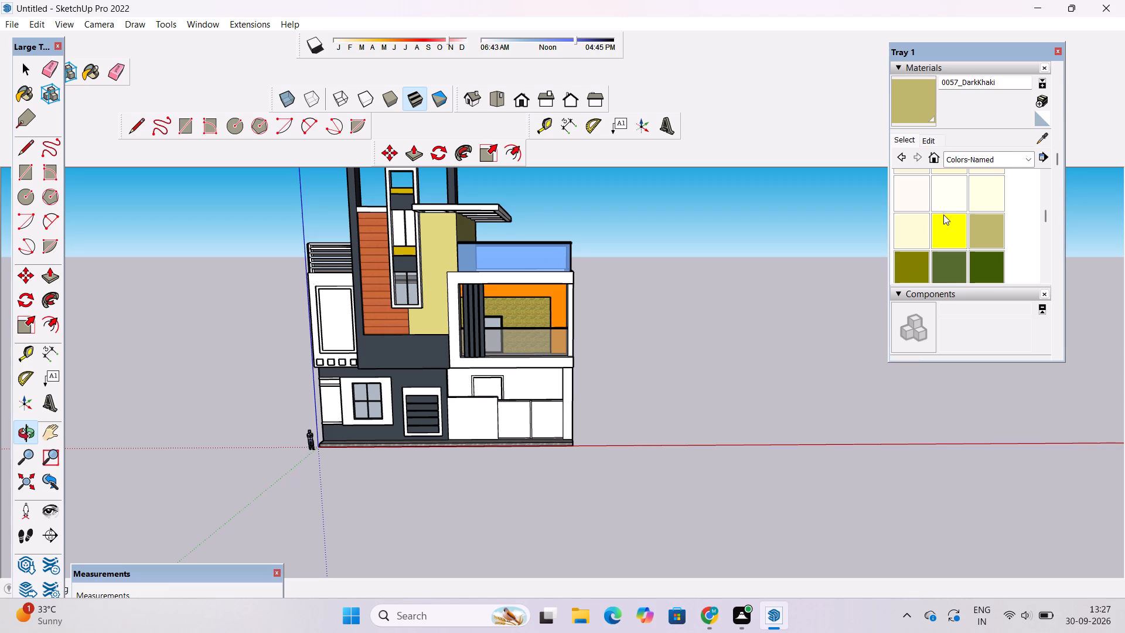
{"action": "scroll", "coordinate": [943, 215], "scroll_direction": "up", "scroll_amount": 2}
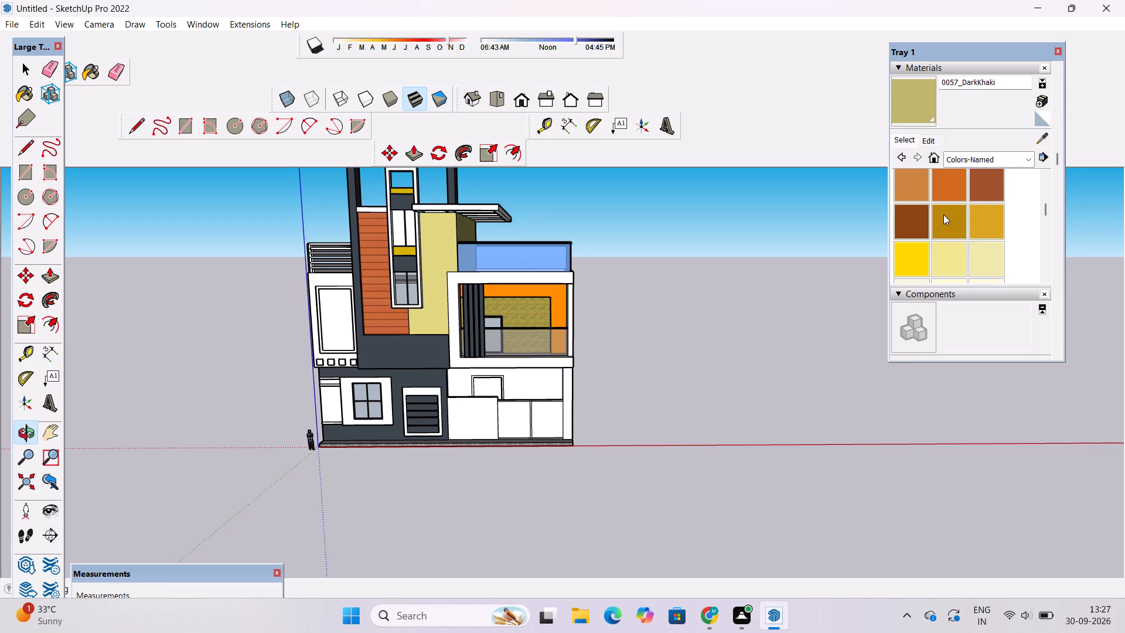
{"action": "scroll", "coordinate": [943, 215], "scroll_direction": "up", "scroll_amount": 1}
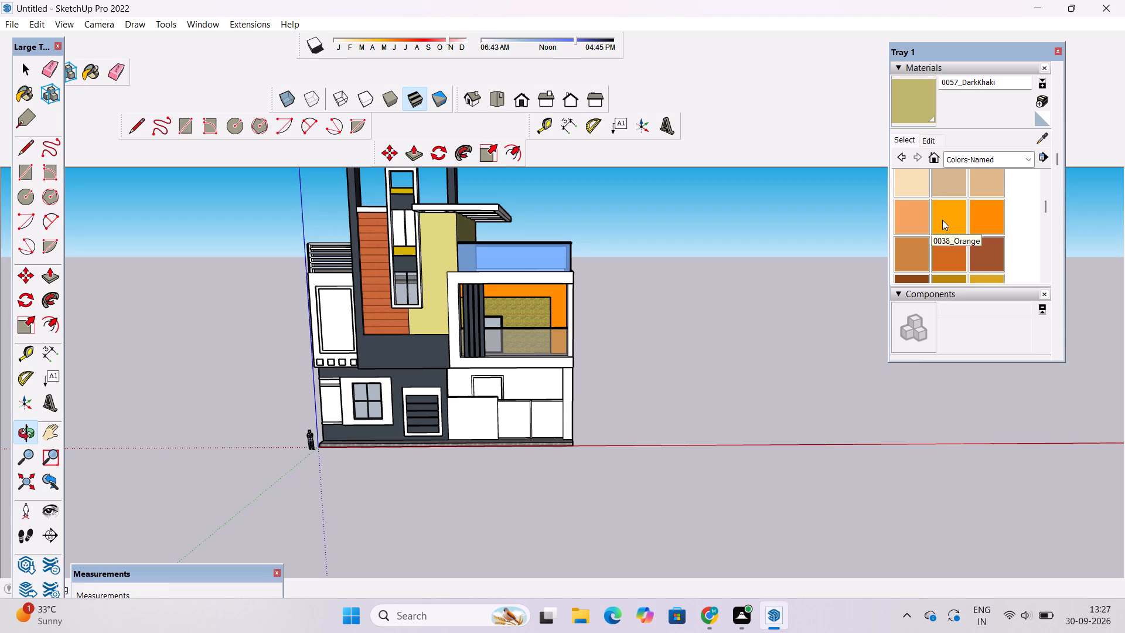
{"action": "left_click", "coordinate": [943, 219]}
{"action": "scroll", "coordinate": [301, 294], "scroll_direction": "up", "scroll_amount": 4}
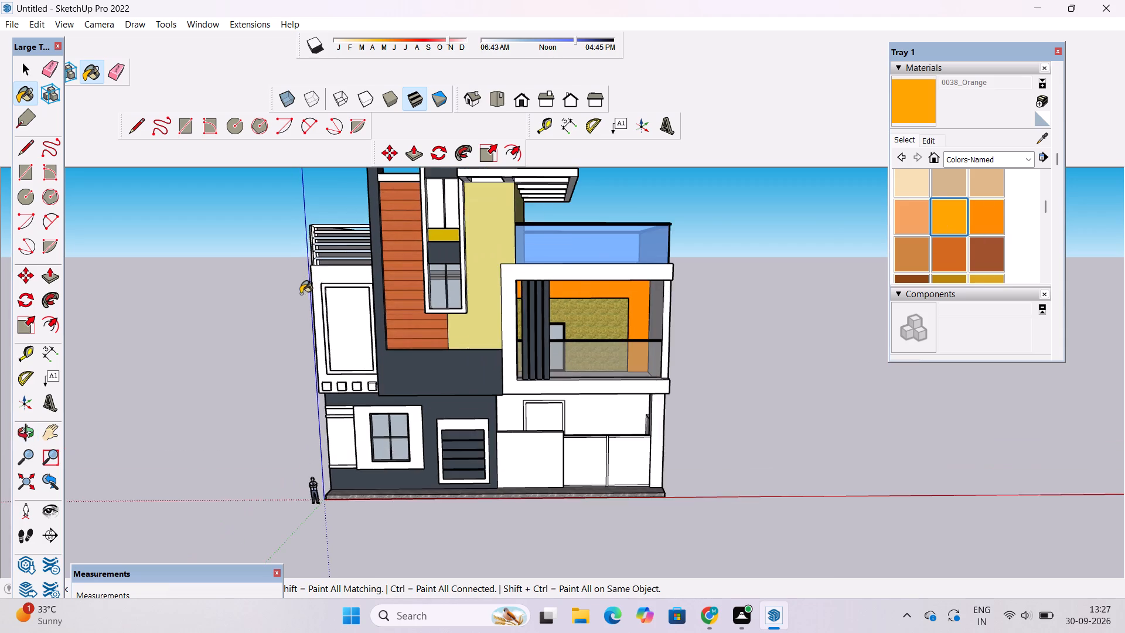
{"action": "scroll", "coordinate": [315, 292], "scroll_direction": "up", "scroll_amount": 19}
{"action": "left_click", "coordinate": [339, 281]}
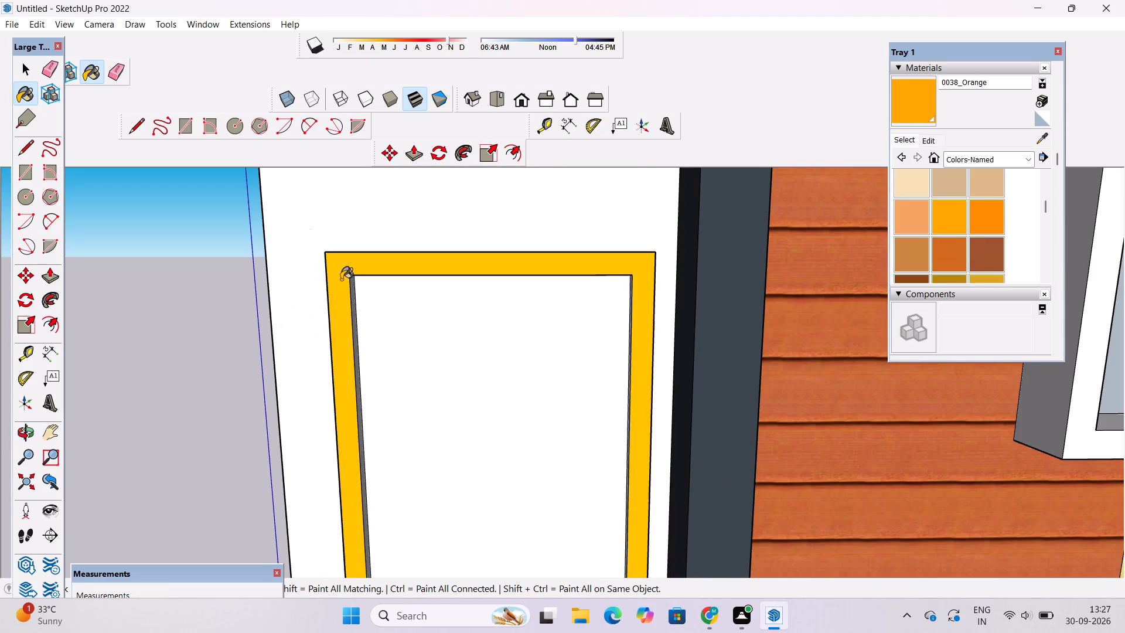
{"action": "scroll", "coordinate": [349, 293], "scroll_direction": "up", "scroll_amount": 10}
{"action": "left_click", "coordinate": [359, 284]}
{"action": "scroll", "coordinate": [364, 288], "scroll_direction": "down", "scroll_amount": 5}
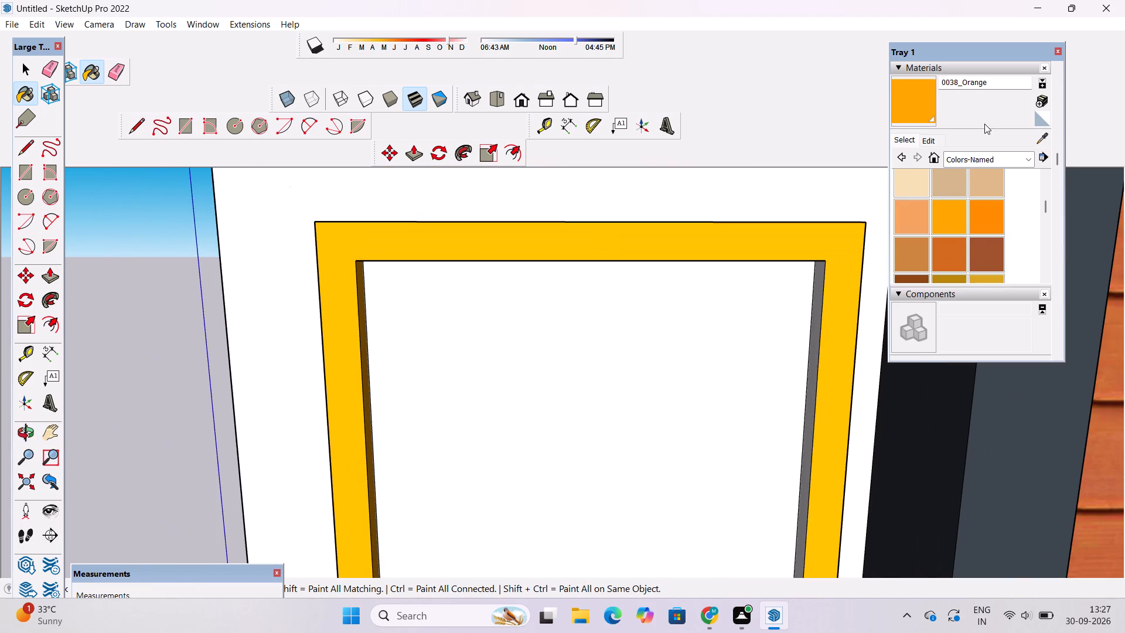
Darken the brightness of 0038_Orange to a brownish orange.
{"action": "left_click", "coordinate": [933, 138]}
{"action": "left_click", "coordinate": [964, 194]}
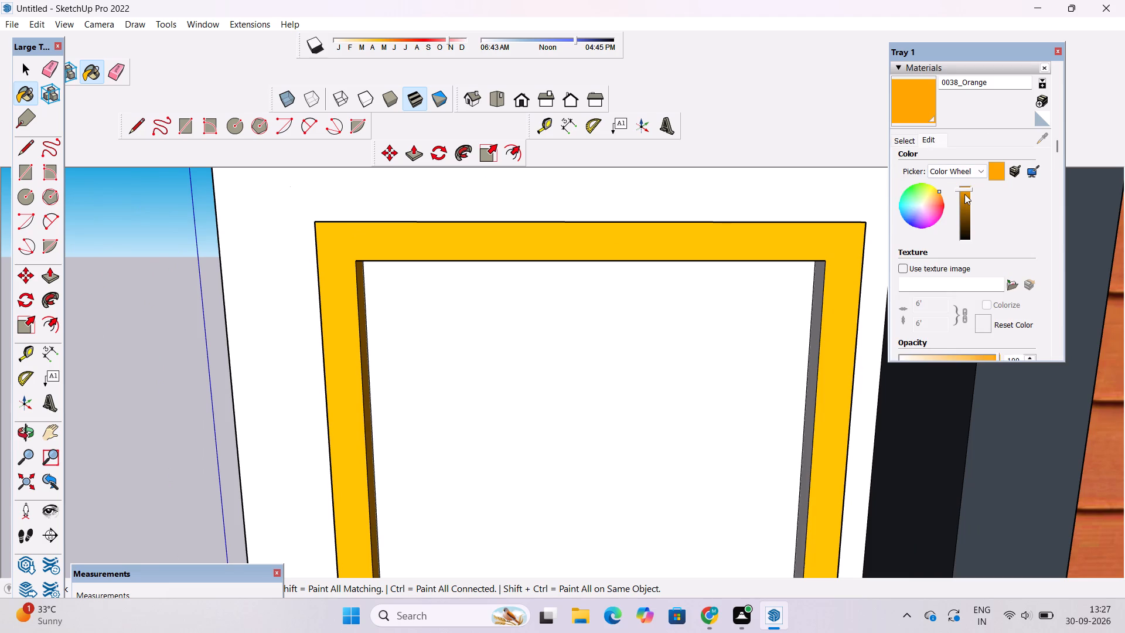
{"action": "left_click", "coordinate": [964, 196]}
{"action": "left_click", "coordinate": [964, 199]}
{"action": "scroll", "coordinate": [638, 188], "scroll_direction": "down", "scroll_amount": 12}
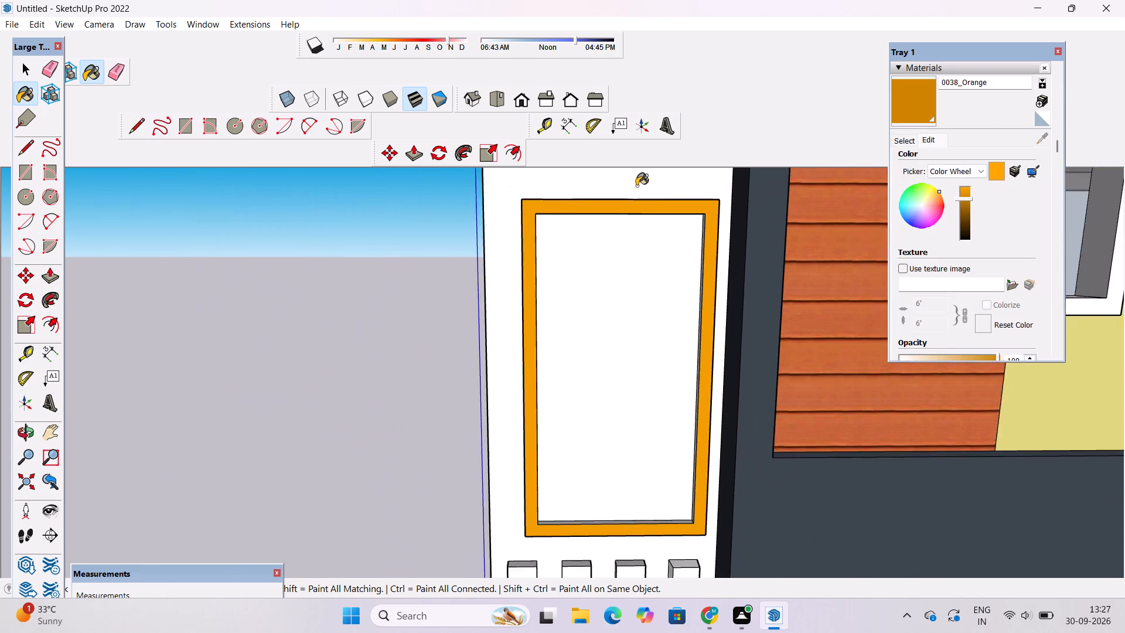
{"action": "scroll", "coordinate": [636, 186], "scroll_direction": "down", "scroll_amount": 3}
{"action": "left_click", "coordinate": [966, 203]}
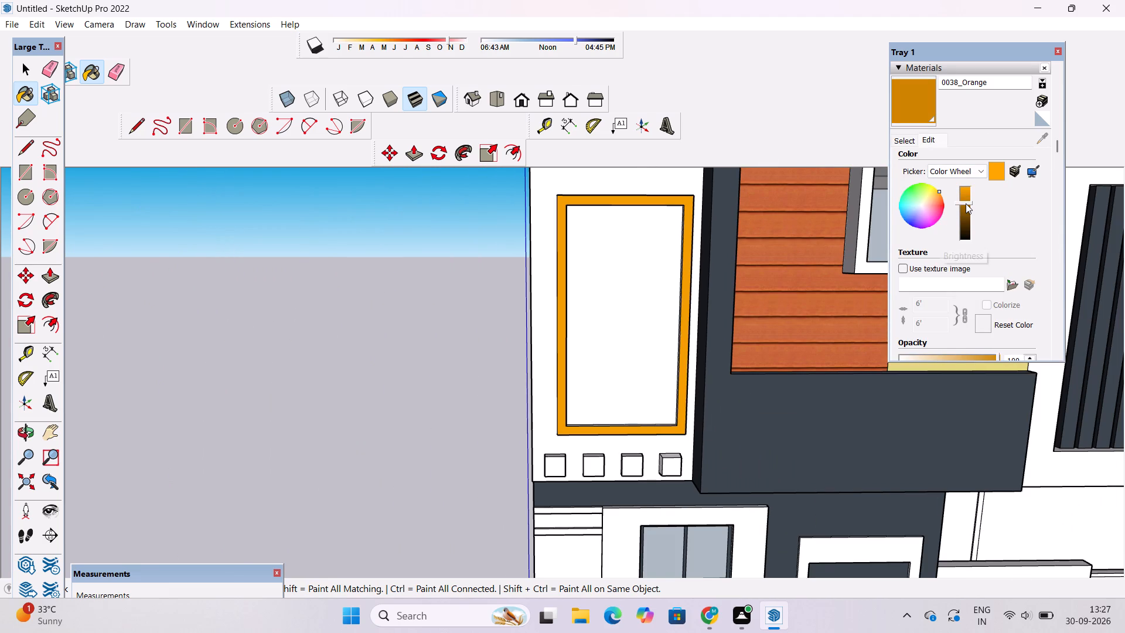
Paint the wall frame's outer side edge and its remaining inner side and bottom faces with the darkened 0038_Orange.
{"action": "scroll", "coordinate": [522, 254], "scroll_direction": "up", "scroll_amount": 14}
{"action": "left_click", "coordinate": [653, 233]}
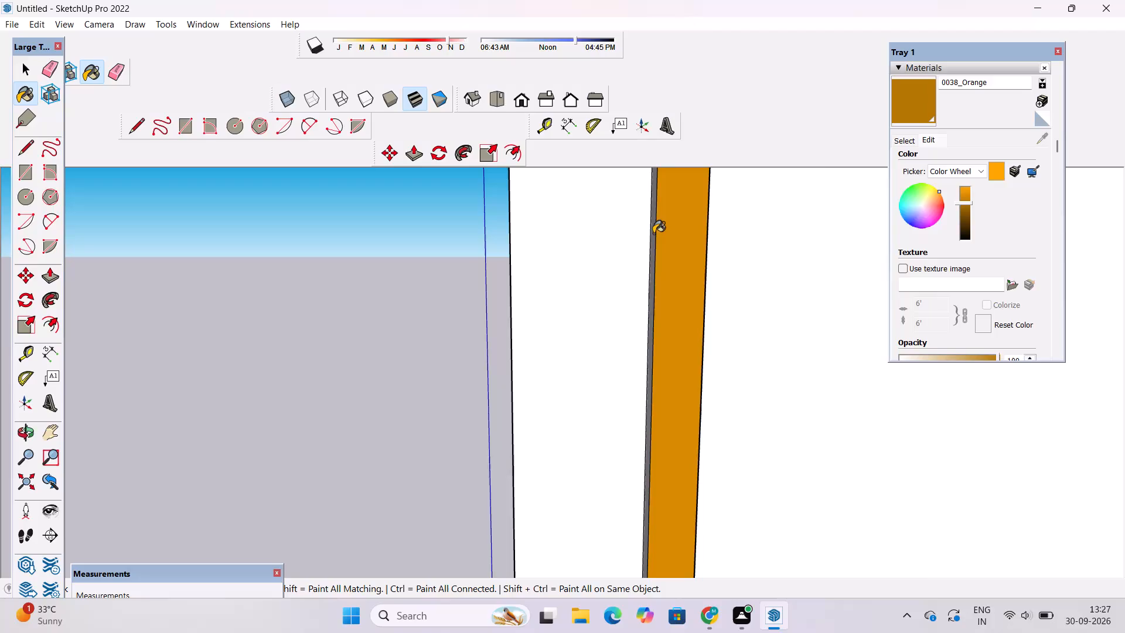
{"action": "scroll", "coordinate": [514, 242], "scroll_direction": "down", "scroll_amount": 13}
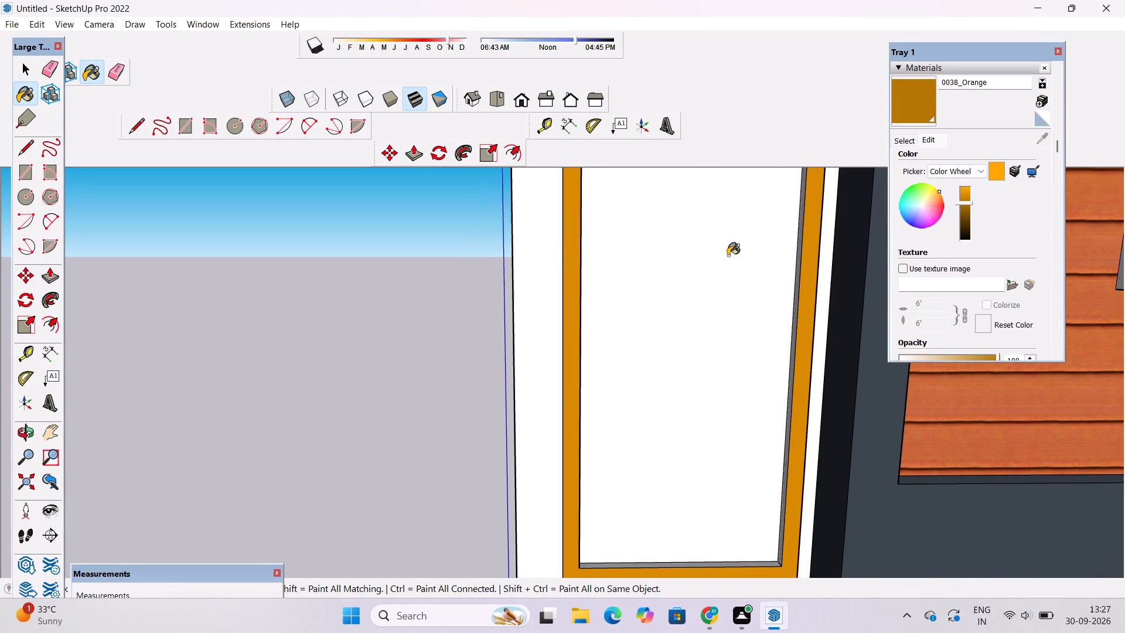
{"action": "scroll", "coordinate": [728, 256], "scroll_direction": "down", "scroll_amount": 4}
{"action": "scroll", "coordinate": [738, 441], "scroll_direction": "up", "scroll_amount": 19}
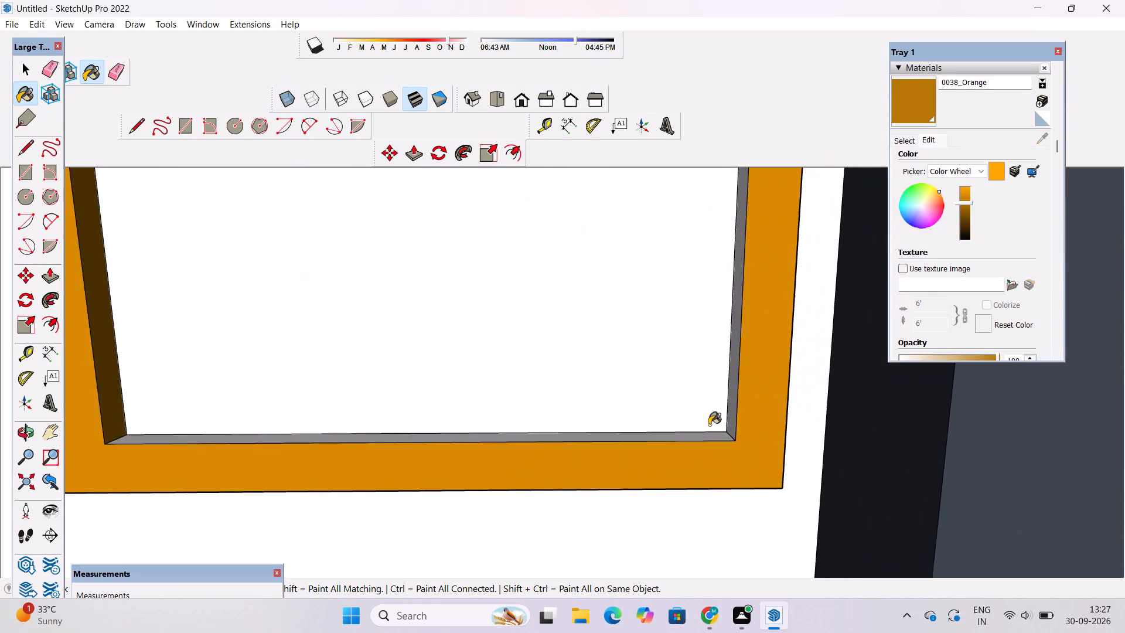
{"action": "scroll", "coordinate": [709, 425], "scroll_direction": "up", "scroll_amount": 1}
{"action": "left_click", "coordinate": [748, 403]}
{"action": "left_click", "coordinate": [716, 435]}
{"action": "left_click", "coordinate": [720, 445]}
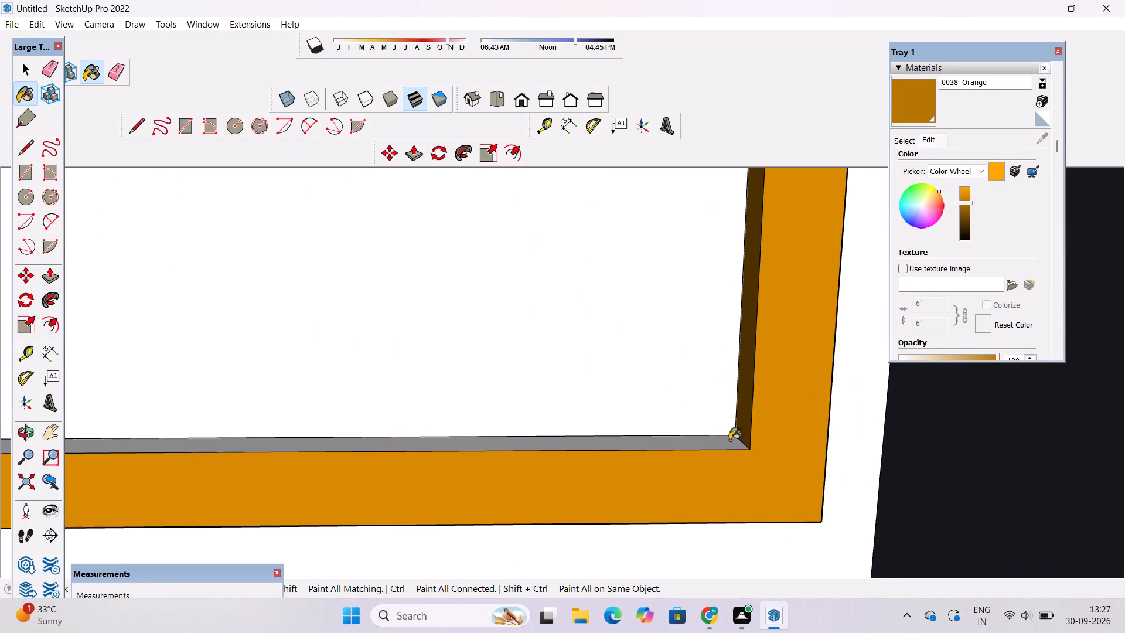
{"action": "scroll", "coordinate": [792, 396], "scroll_direction": "down", "scroll_amount": 11}
{"action": "scroll", "coordinate": [434, 365], "scroll_direction": "up", "scroll_amount": 14}
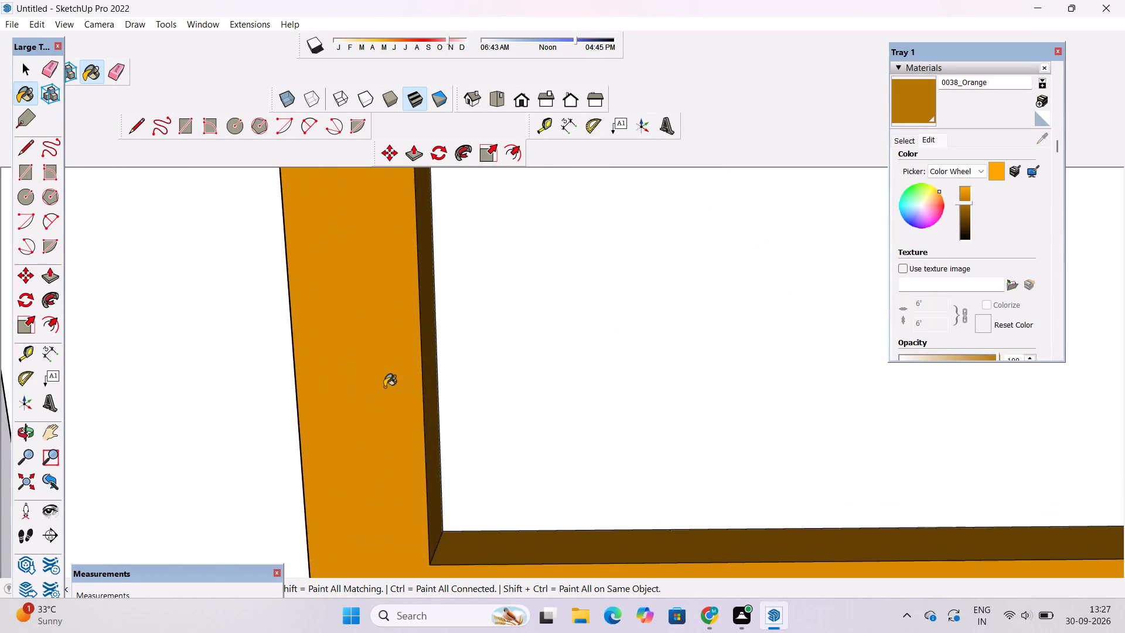
Paint the inner top face of the rectangular wall frame with the darkened 0038_Orange.
{"action": "scroll", "coordinate": [364, 413], "scroll_direction": "down", "scroll_amount": 20}
{"action": "scroll", "coordinate": [364, 413], "scroll_direction": "down", "scroll_amount": 7}
{"action": "key", "text": "o"}
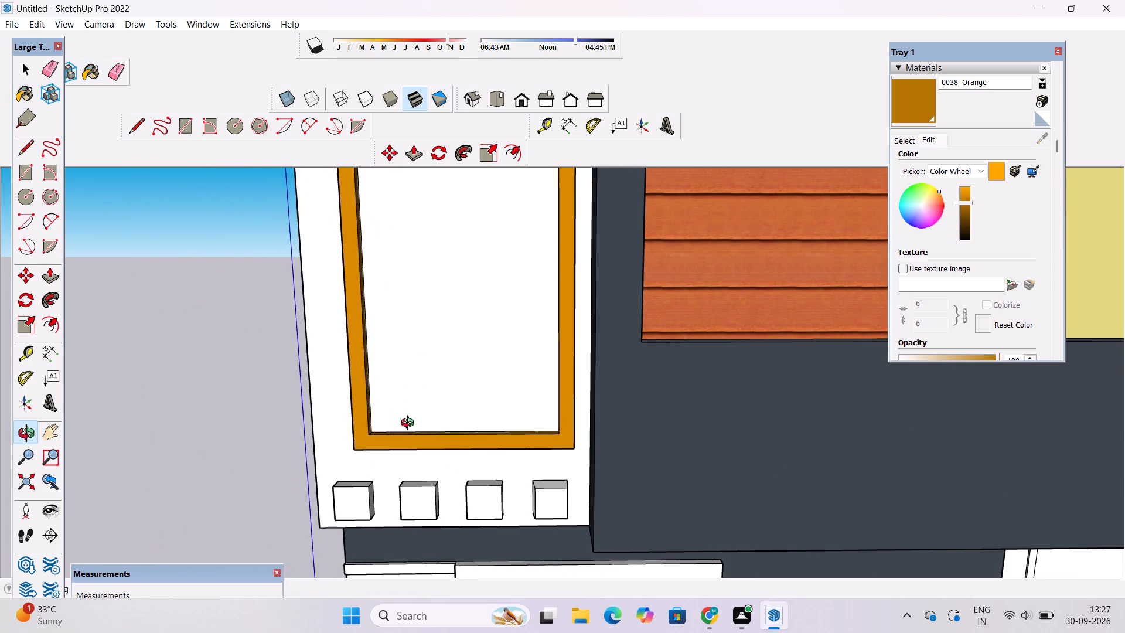
{"action": "left_click_drag", "start_coordinate": [410, 424], "coordinate": [427, 300]}
{"action": "left_click_drag", "start_coordinate": [427, 303], "coordinate": [452, 513], "text": "shift"}
{"action": "scroll", "coordinate": [454, 457], "scroll_direction": "down", "scroll_amount": 6}
{"action": "left_click_drag", "start_coordinate": [464, 376], "coordinate": [449, 486], "text": "shift"}
{"action": "scroll", "coordinate": [475, 433], "scroll_direction": "up", "scroll_amount": 5}
{"action": "left_click_drag", "start_coordinate": [478, 445], "coordinate": [492, 379]}
{"action": "scroll", "coordinate": [476, 411], "scroll_direction": "up", "scroll_amount": 2}
{"action": "left_click_drag", "start_coordinate": [480, 416], "coordinate": [439, 404]}
{"action": "left_click_drag", "start_coordinate": [436, 404], "coordinate": [461, 407], "text": "shift"}
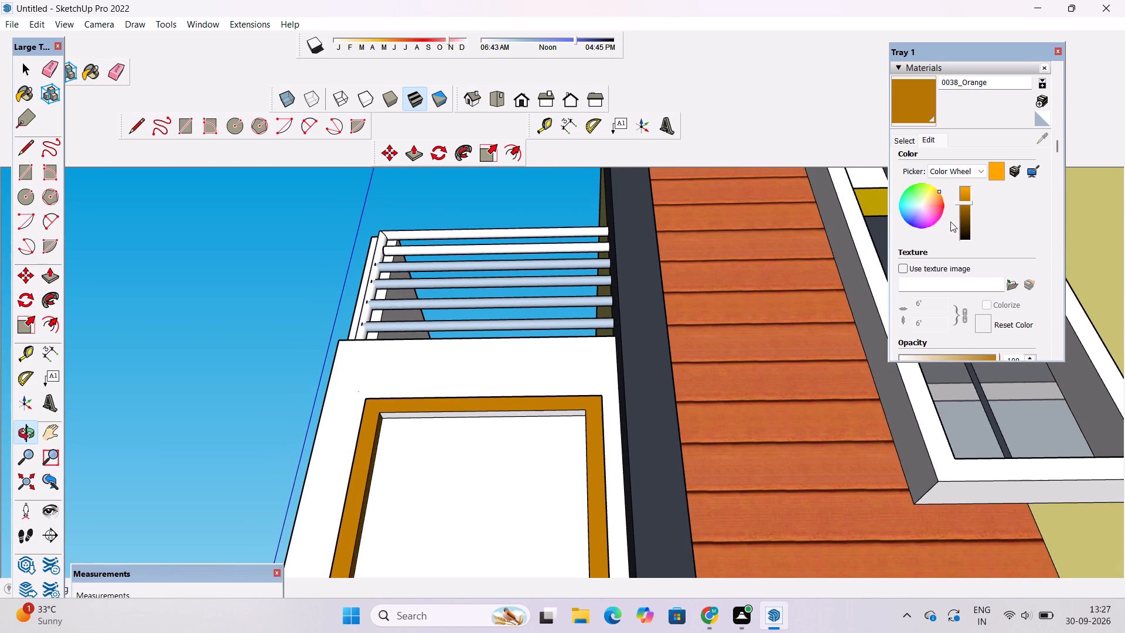
{"action": "left_click", "coordinate": [921, 114]}
{"action": "scroll", "coordinate": [593, 390], "scroll_direction": "up", "scroll_amount": 8}
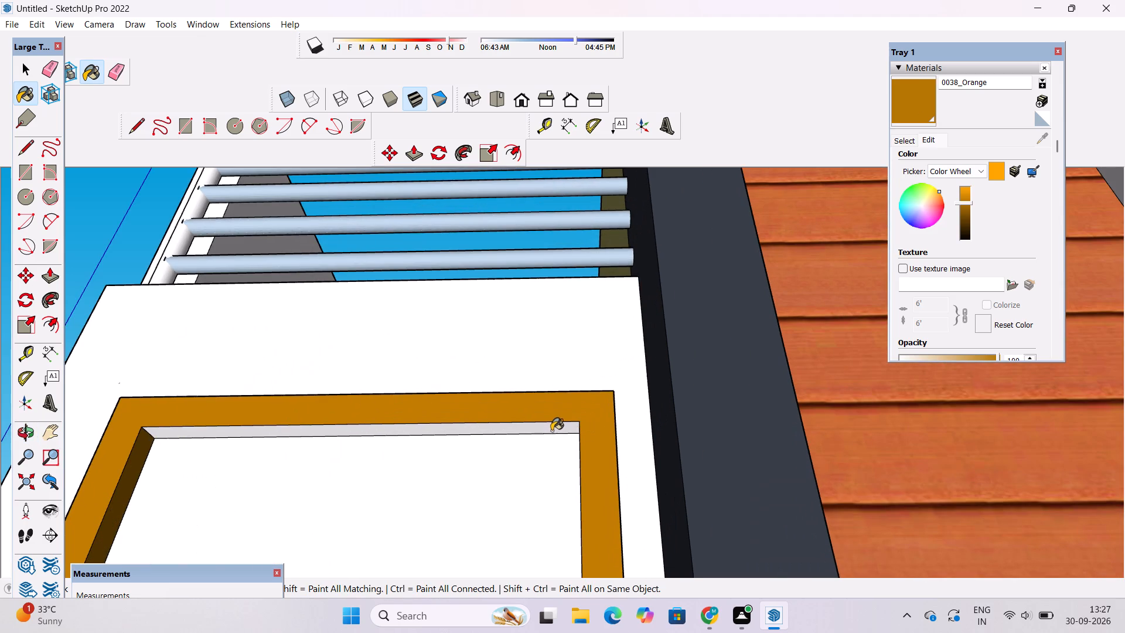
{"action": "left_click", "coordinate": [550, 428]}
Paint the wall frame's outer bottom face and its remaining outer side face with the darkened 0038_Orange.
{"action": "scroll", "coordinate": [568, 420], "scroll_direction": "down", "scroll_amount": 20}
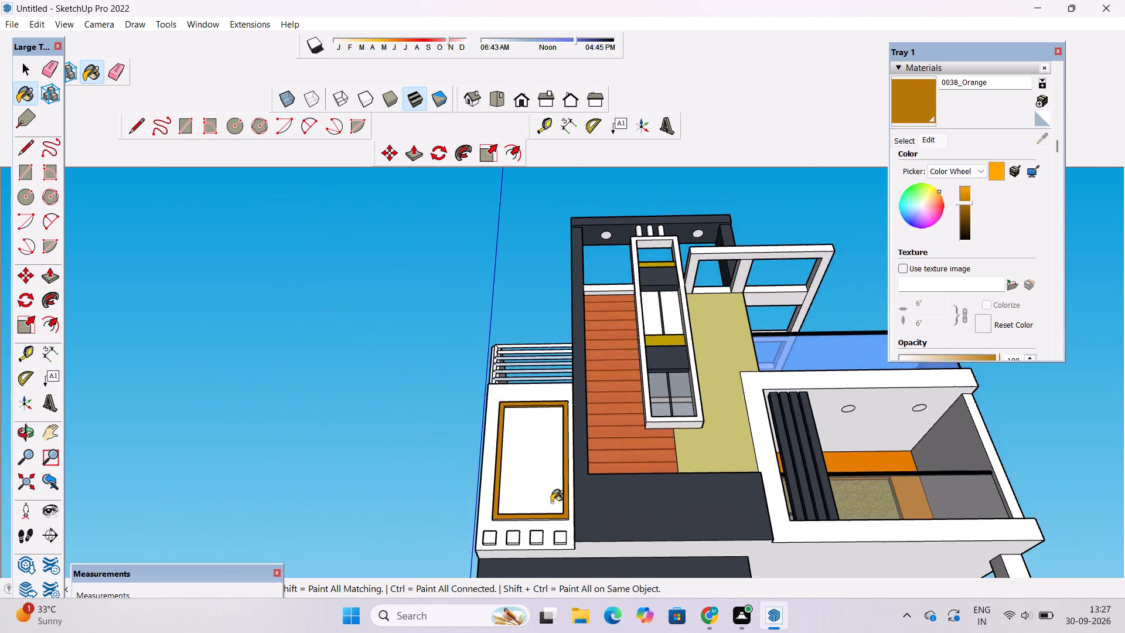
{"action": "scroll", "coordinate": [551, 502], "scroll_direction": "down", "scroll_amount": 4}
{"action": "scroll", "coordinate": [550, 527], "scroll_direction": "up", "scroll_amount": 20}
{"action": "scroll", "coordinate": [550, 527], "scroll_direction": "up", "scroll_amount": 2}
{"action": "left_click", "coordinate": [567, 474]}
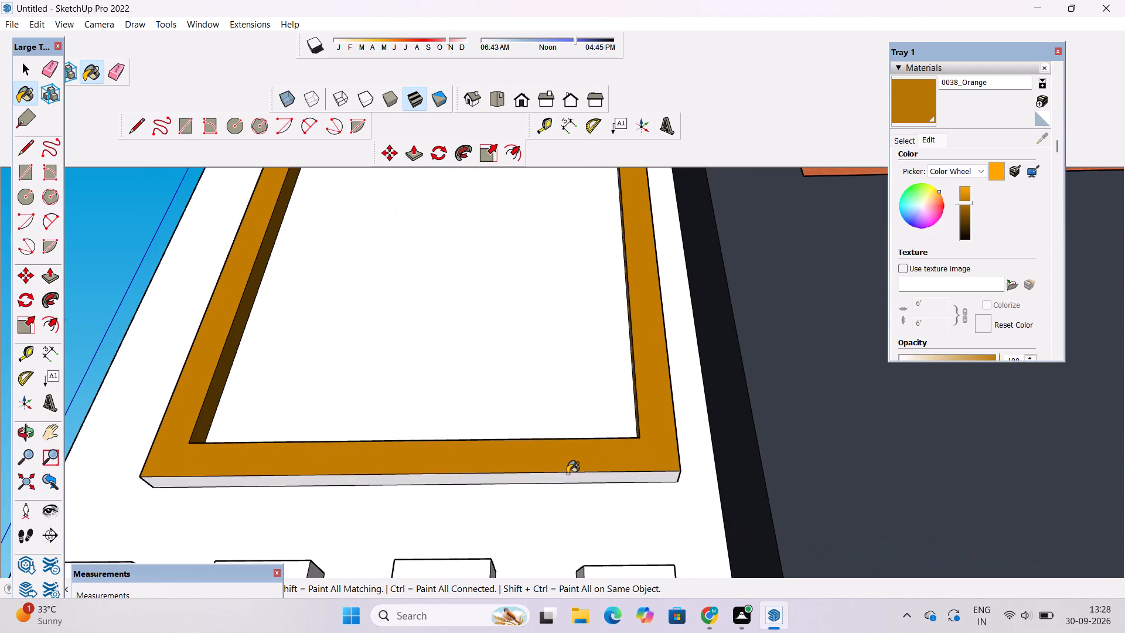
{"action": "key", "text": "o"}
{"action": "left_click_drag", "start_coordinate": [684, 443], "coordinate": [577, 501]}
{"action": "left_click_drag", "start_coordinate": [605, 477], "coordinate": [583, 565], "text": "shift"}
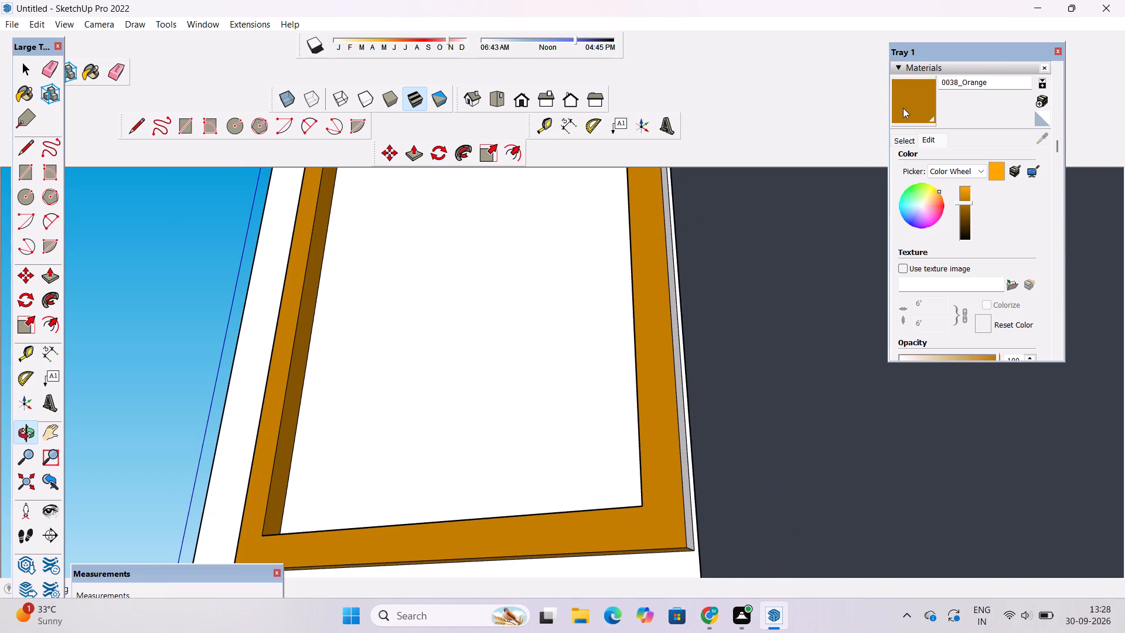
{"action": "left_click", "coordinate": [912, 104]}
{"action": "scroll", "coordinate": [677, 265], "scroll_direction": "up", "scroll_amount": 10}
{"action": "left_click", "coordinate": [671, 243]}
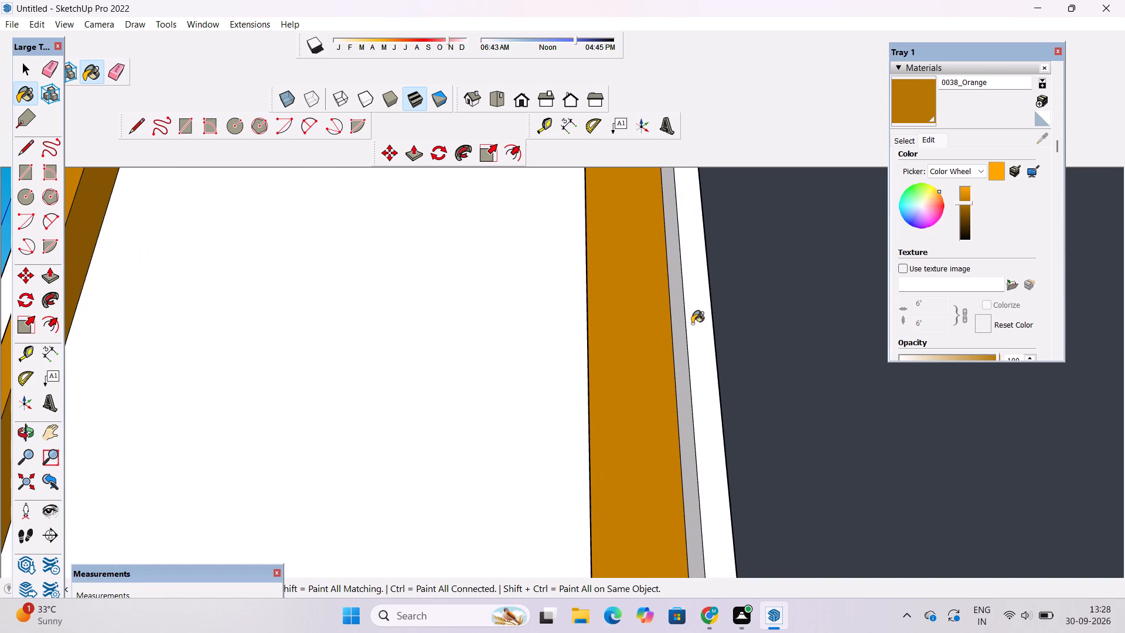
Paint the outer top face of the rectangular wall frame with the darkened 0038_Orange.
{"action": "scroll", "coordinate": [692, 324], "scroll_direction": "down", "scroll_amount": 7}
{"action": "key", "text": "o"}
{"action": "scroll", "coordinate": [648, 340], "scroll_direction": "down", "scroll_amount": 7}
{"action": "left_click_drag", "start_coordinate": [374, 343], "coordinate": [693, 452]}
{"action": "scroll", "coordinate": [646, 327], "scroll_direction": "down", "scroll_amount": 4}
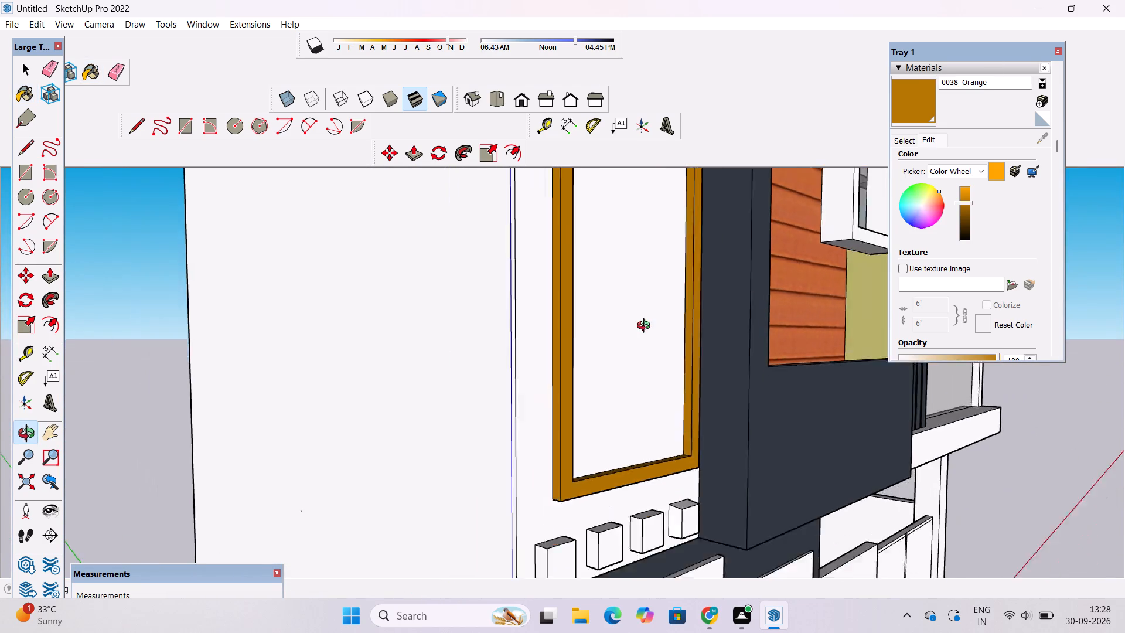
{"action": "scroll", "coordinate": [646, 327], "scroll_direction": "down", "scroll_amount": 2}
{"action": "left_click_drag", "start_coordinate": [638, 346], "coordinate": [601, 511]}
{"action": "scroll", "coordinate": [583, 396], "scroll_direction": "up", "scroll_amount": 4}
{"action": "left_click", "coordinate": [919, 88]}
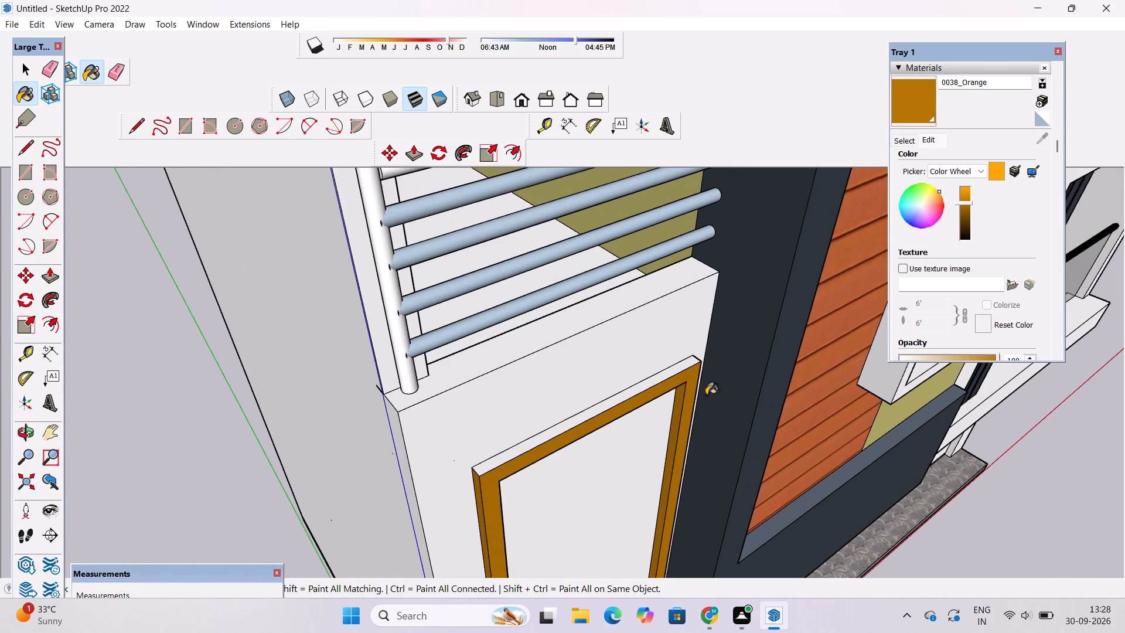
{"action": "scroll", "coordinate": [647, 383], "scroll_direction": "up", "scroll_amount": 6}
{"action": "left_click", "coordinate": [646, 387]}
Paint the front, top and outer side of the first small block below the wall frame, nearest the building's corner, with darkened 0038_Orange.
{"action": "scroll", "coordinate": [555, 398], "scroll_direction": "down", "scroll_amount": 5}
{"action": "key", "text": "o"}
{"action": "scroll", "coordinate": [555, 398], "scroll_direction": "down", "scroll_amount": 5}
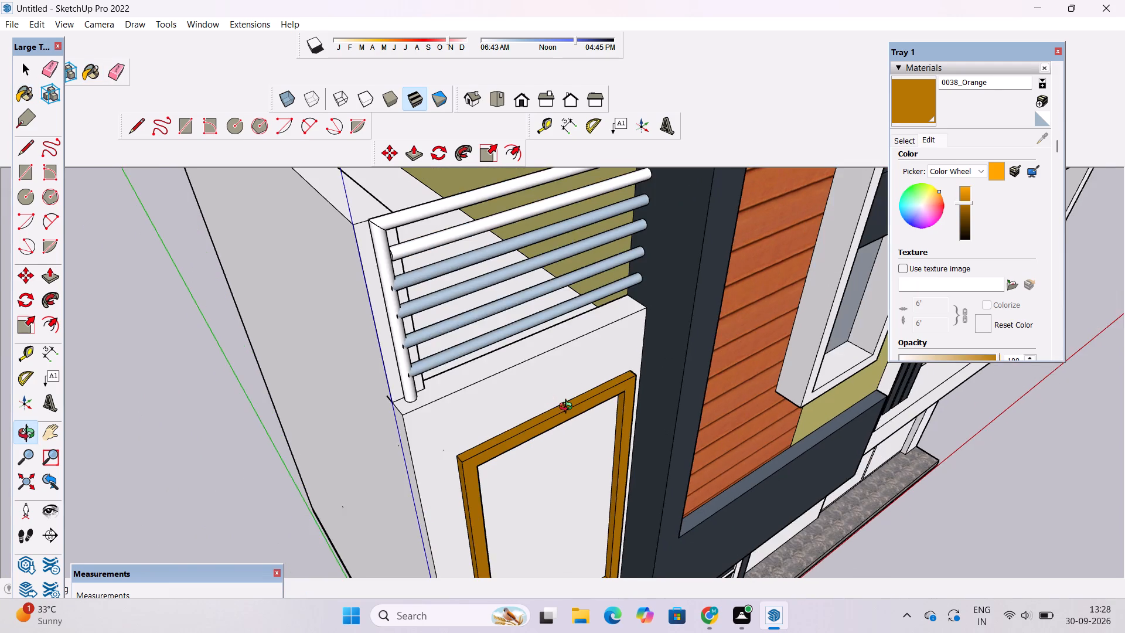
{"action": "left_click_drag", "start_coordinate": [577, 409], "coordinate": [500, 282]}
{"action": "left_click_drag", "start_coordinate": [587, 453], "coordinate": [508, 279]}
{"action": "left_click_drag", "start_coordinate": [523, 349], "coordinate": [508, 258]}
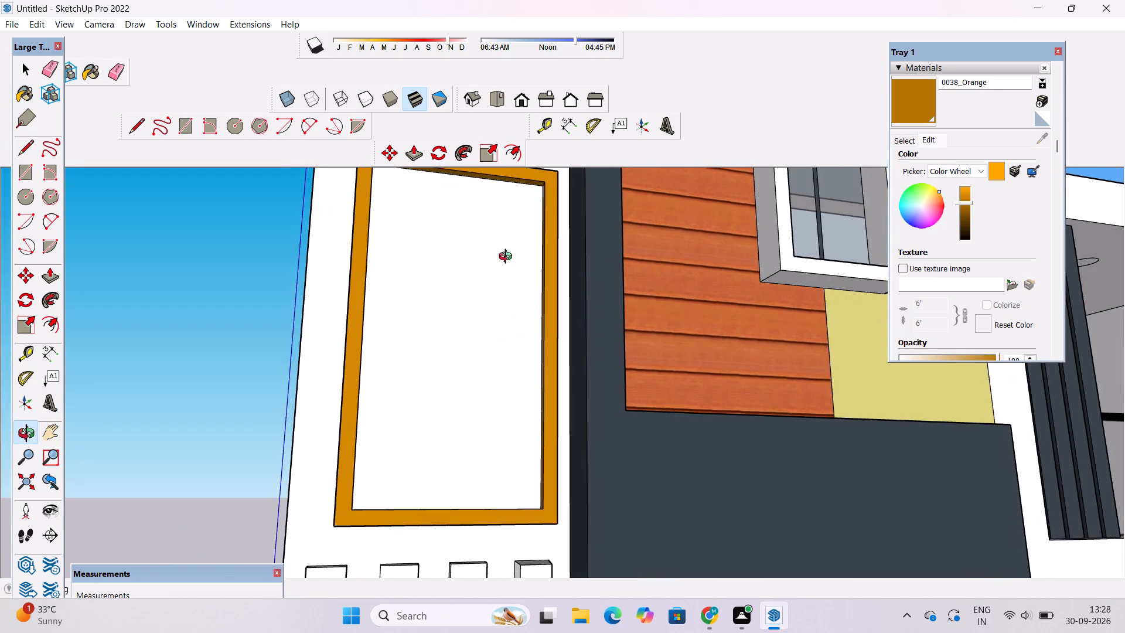
{"action": "left_click_drag", "start_coordinate": [508, 258], "coordinate": [495, 371]}
{"action": "scroll", "coordinate": [496, 372], "scroll_direction": "down", "scroll_amount": 4}
{"action": "left_click_drag", "start_coordinate": [496, 372], "coordinate": [493, 322], "text": "shift"}
{"action": "left_click_drag", "start_coordinate": [497, 339], "coordinate": [499, 291], "text": "shift"}
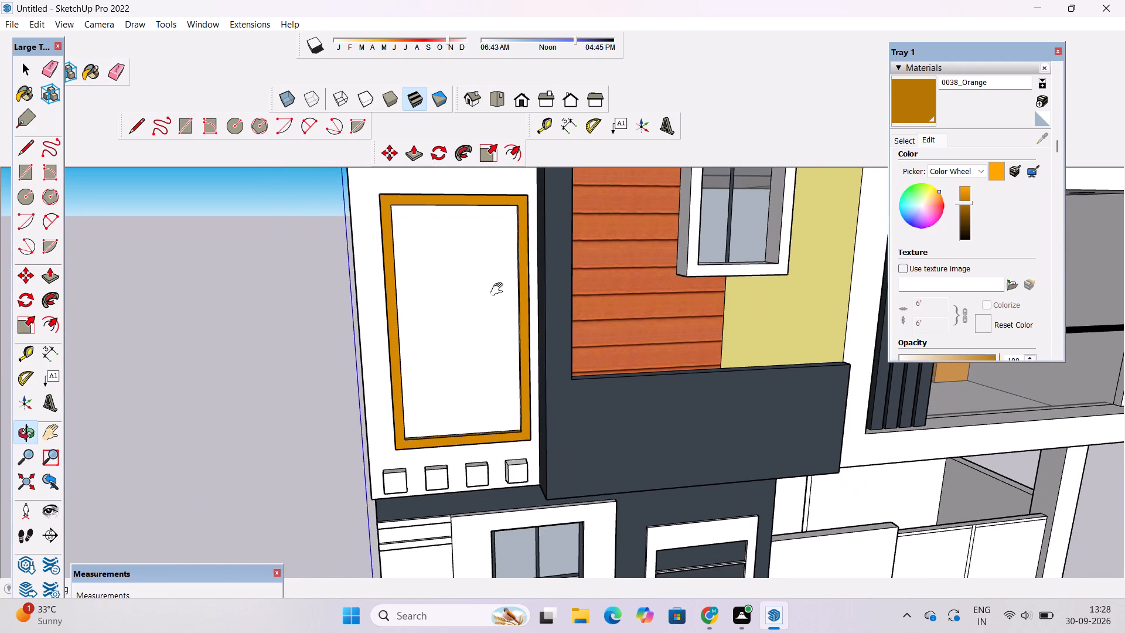
{"action": "left_click_drag", "start_coordinate": [516, 362], "coordinate": [524, 328], "text": "shift"}
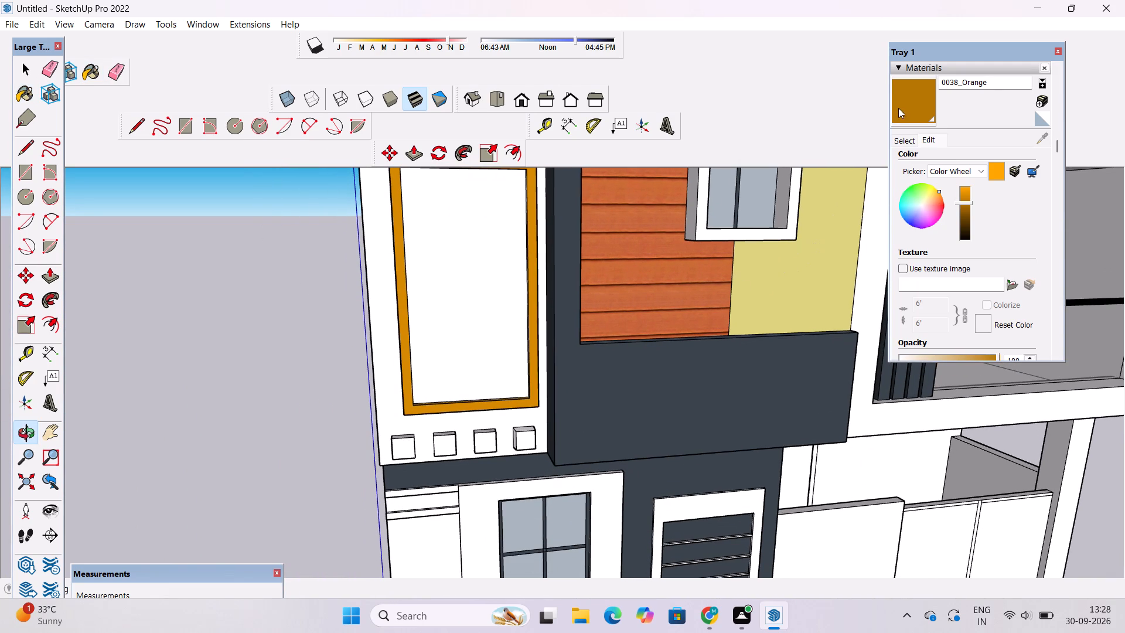
{"action": "left_click", "coordinate": [904, 103]}
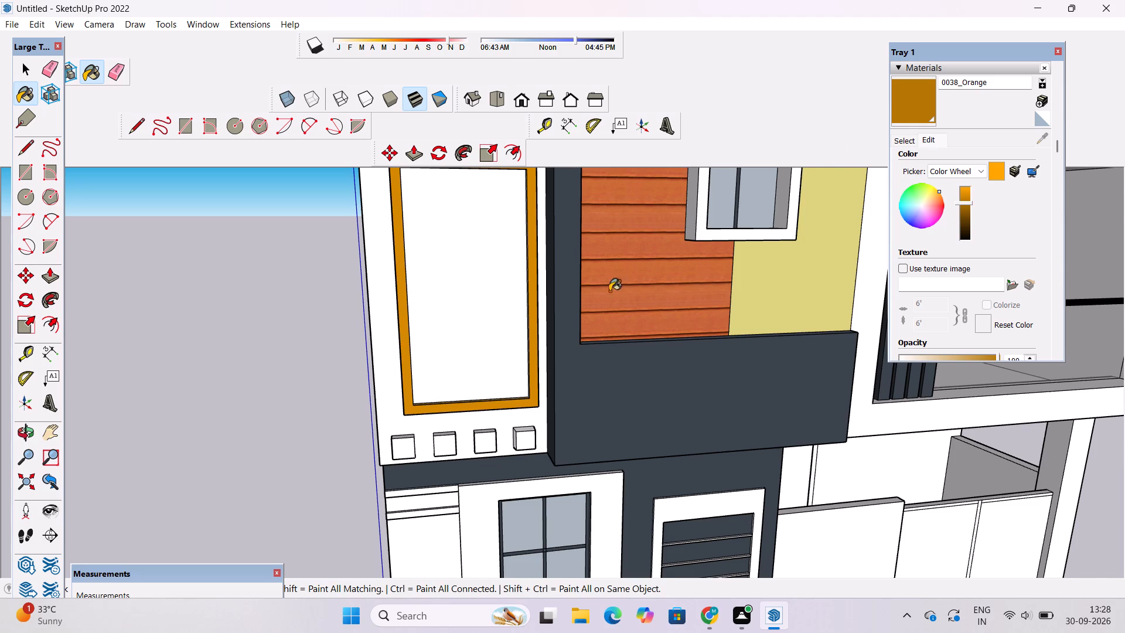
{"action": "scroll", "coordinate": [518, 346], "scroll_direction": "down", "scroll_amount": 4}
{"action": "scroll", "coordinate": [398, 447], "scroll_direction": "up", "scroll_amount": 19}
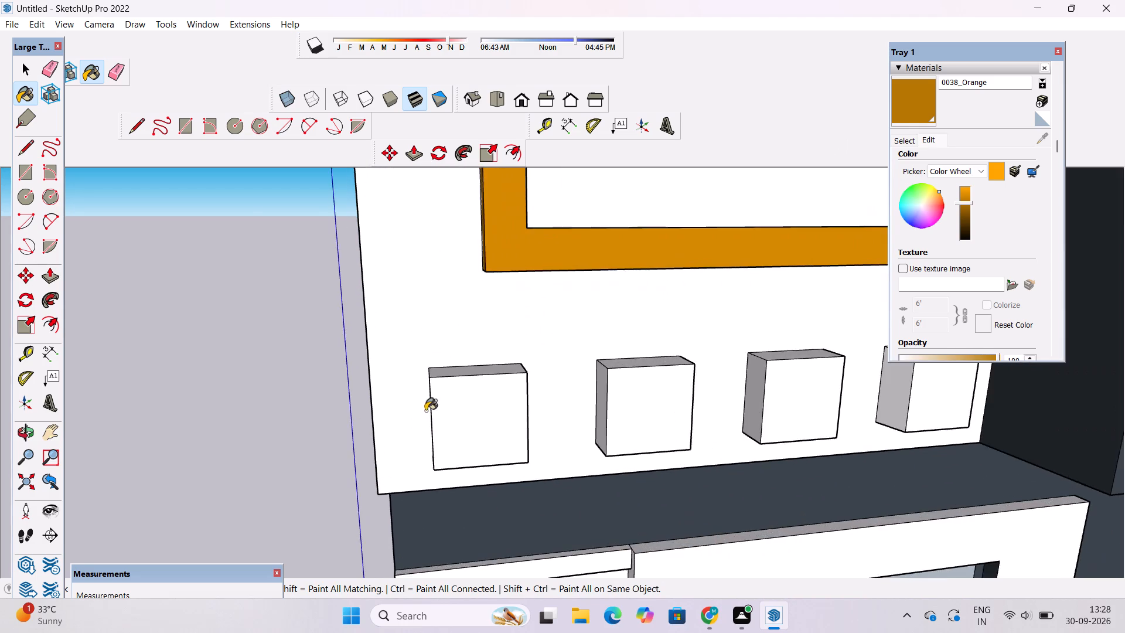
{"action": "scroll", "coordinate": [431, 399], "scroll_direction": "up", "scroll_amount": 13}
{"action": "left_click", "coordinate": [444, 334]}
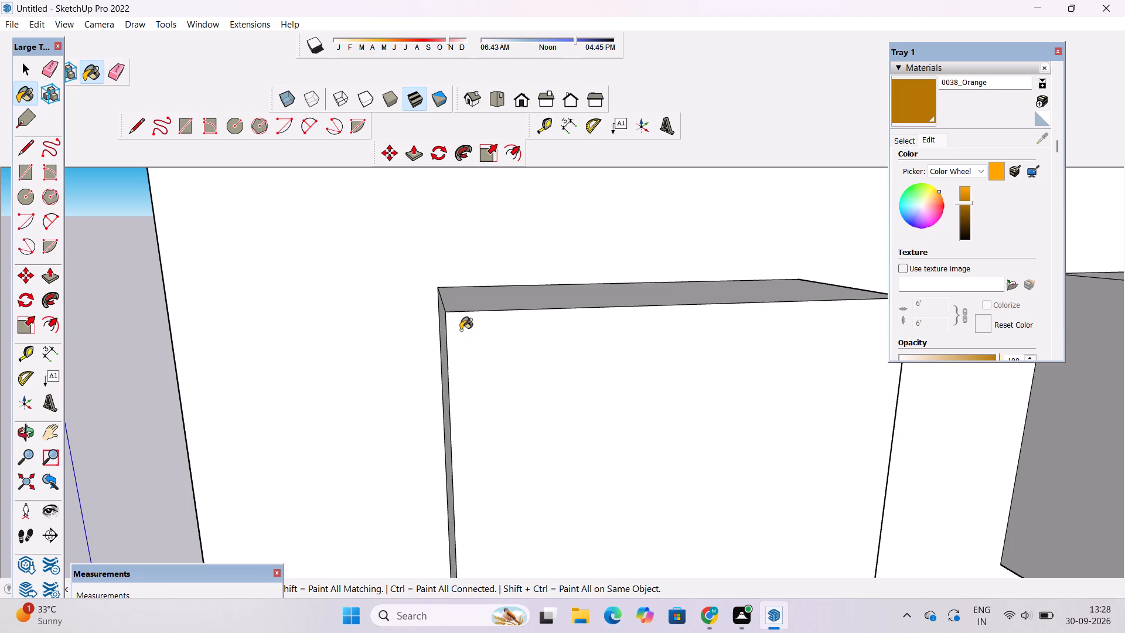
{"action": "left_click", "coordinate": [461, 330]}
{"action": "left_click", "coordinate": [476, 292]}
Paint the second small block's front, top and near side, plus the first block's remaining side, with 0038_Orange.
{"action": "scroll", "coordinate": [335, 307], "scroll_direction": "down", "scroll_amount": 8}
{"action": "left_click", "coordinate": [741, 333]}
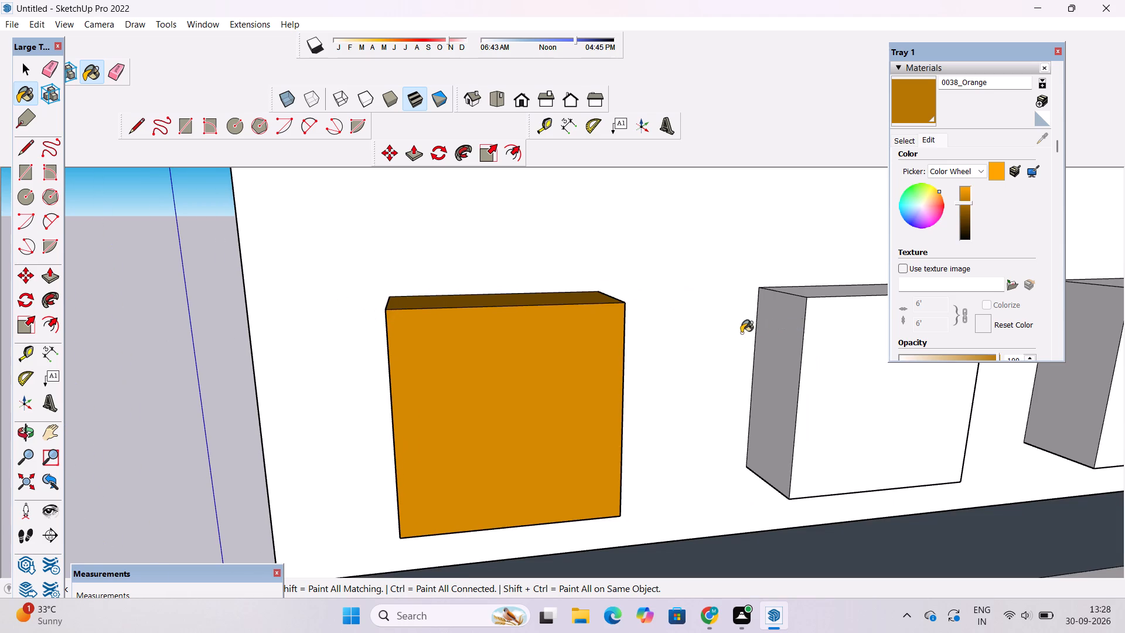
{"action": "left_click", "coordinate": [783, 344]}
{"action": "left_click", "coordinate": [790, 294]}
{"action": "scroll", "coordinate": [558, 312], "scroll_direction": "down", "scroll_amount": 3}
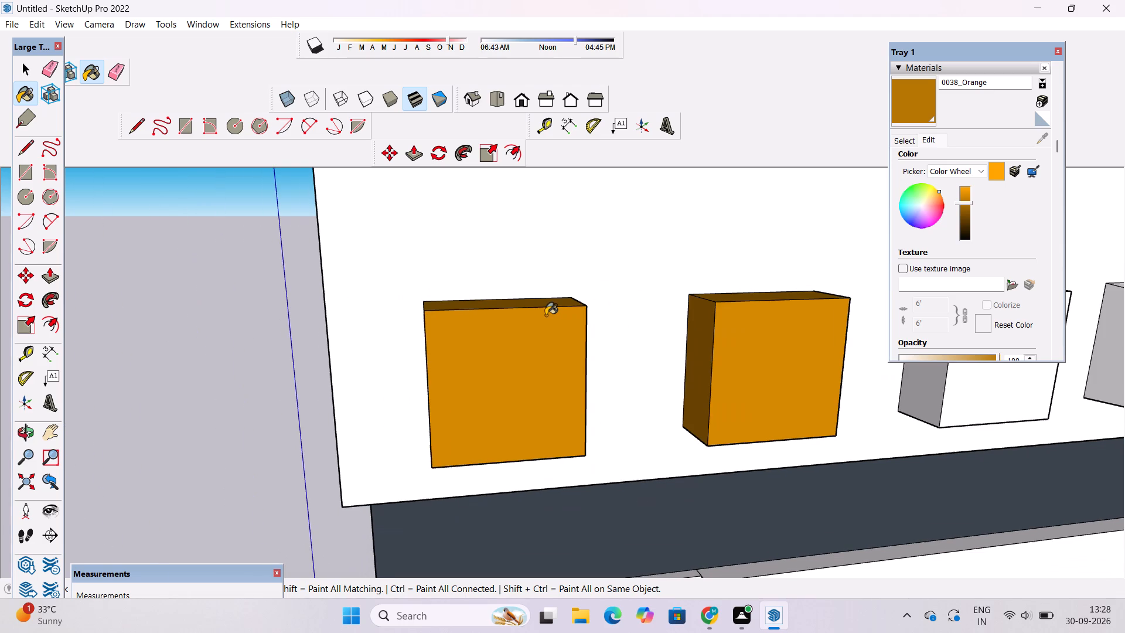
{"action": "scroll", "coordinate": [752, 320], "scroll_direction": "up", "scroll_amount": 8}
{"action": "scroll", "coordinate": [566, 330], "scroll_direction": "up", "scroll_amount": 5}
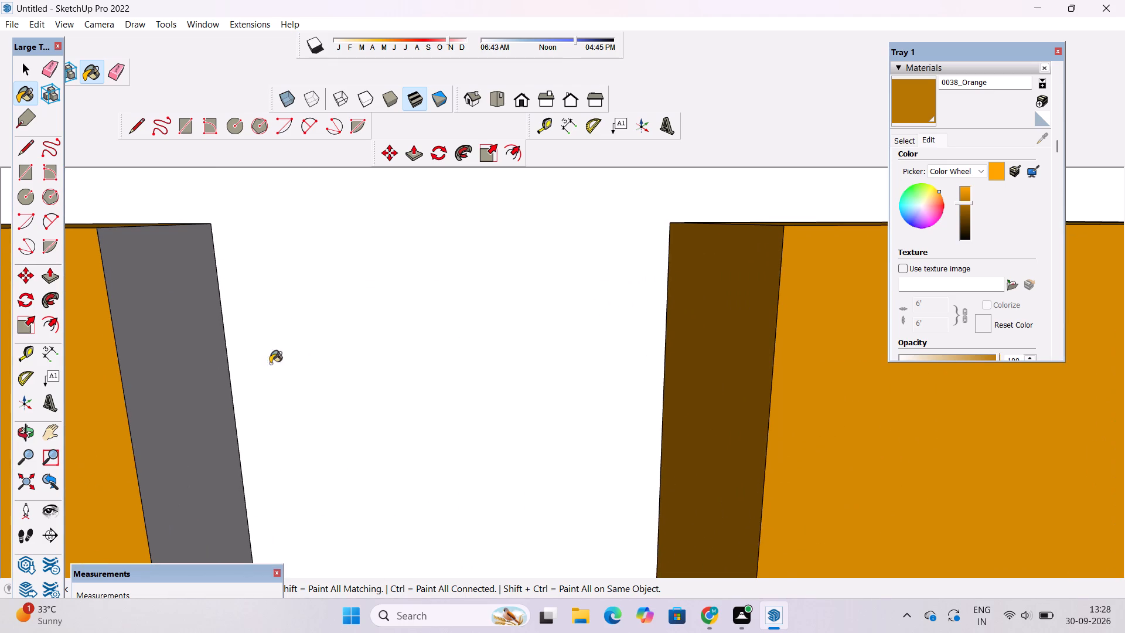
{"action": "left_click", "coordinate": [183, 371]}
Paint the second block's remaining side and the third block's front, top and near side with 0038_Orange.
{"action": "scroll", "coordinate": [184, 338], "scroll_direction": "down", "scroll_amount": 14}
{"action": "scroll", "coordinate": [688, 384], "scroll_direction": "up", "scroll_amount": 8}
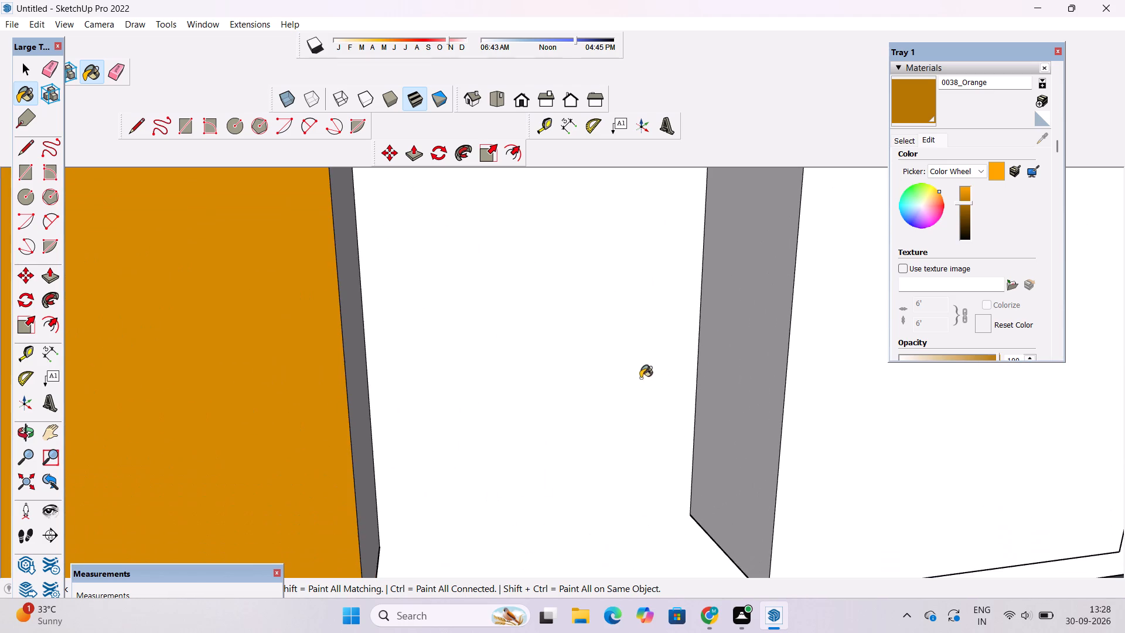
{"action": "left_click", "coordinate": [354, 354]}
{"action": "left_click", "coordinate": [724, 326]}
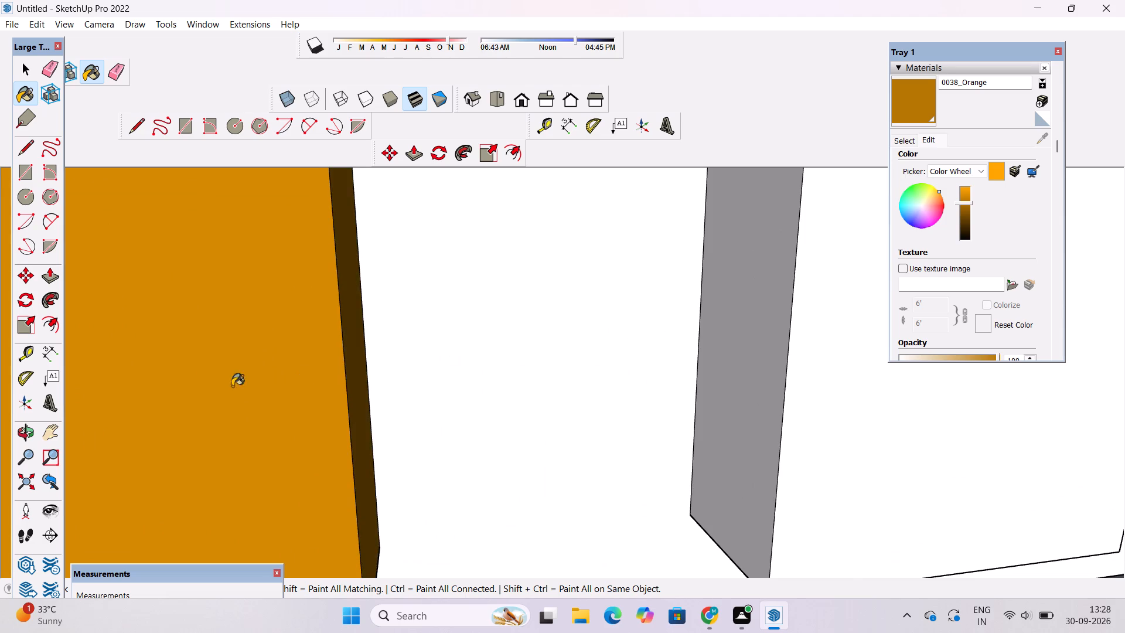
{"action": "scroll", "coordinate": [162, 397], "scroll_direction": "down", "scroll_amount": 7}
{"action": "left_click", "coordinate": [688, 345]}
{"action": "scroll", "coordinate": [685, 226], "scroll_direction": "up", "scroll_amount": 6}
{"action": "left_click", "coordinate": [690, 253]}
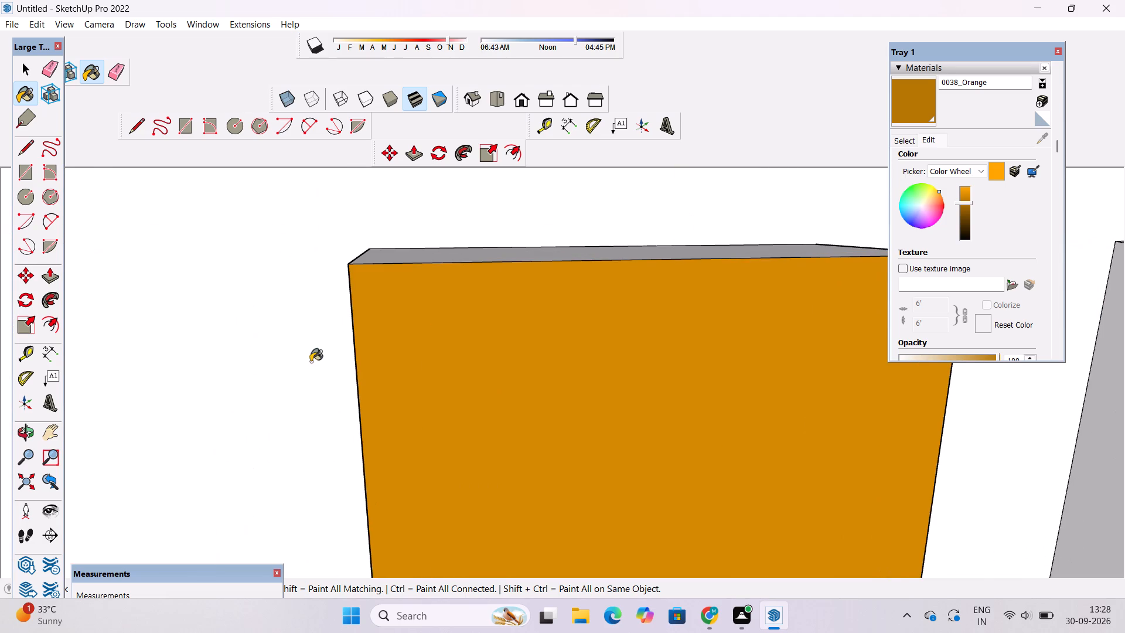
Paint the fourth small block's front, top and both sides, plus the third block's remaining side, with 0038_Orange.
{"action": "scroll", "coordinate": [261, 368], "scroll_direction": "down", "scroll_amount": 12}
{"action": "scroll", "coordinate": [724, 366], "scroll_direction": "up", "scroll_amount": 5}
{"action": "left_click", "coordinate": [697, 373]}
{"action": "left_click", "coordinate": [671, 302]}
{"action": "left_click", "coordinate": [519, 361]}
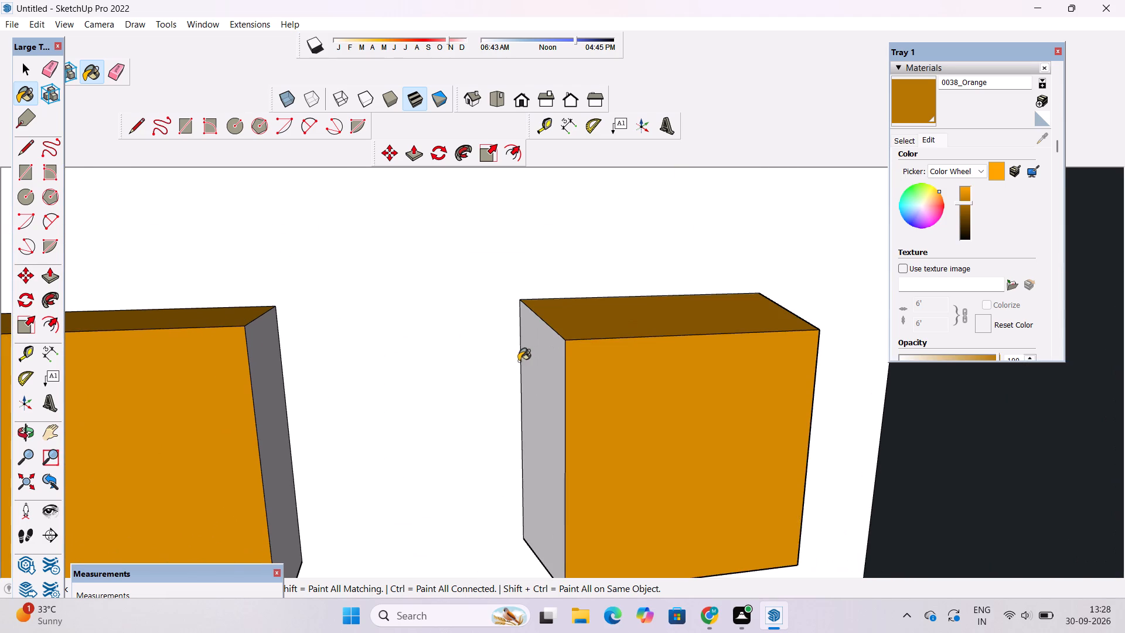
{"action": "key", "text": "ctrl+z"}
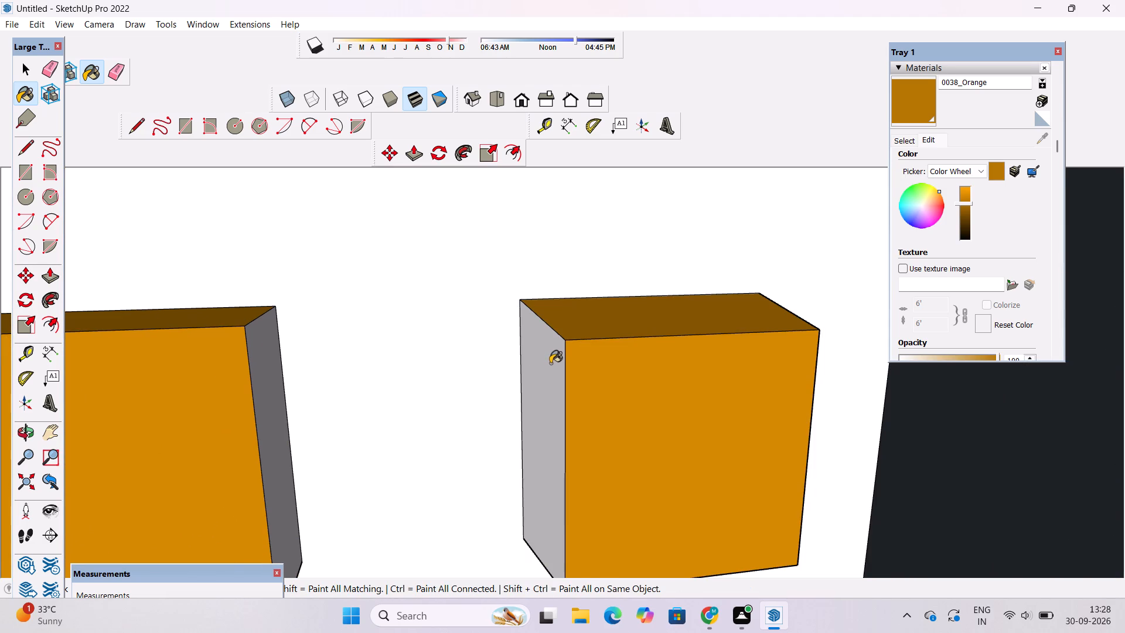
{"action": "left_click", "coordinate": [550, 363]}
{"action": "left_click", "coordinate": [264, 398]}
{"action": "scroll", "coordinate": [655, 242], "scroll_direction": "down", "scroll_amount": 5}
{"action": "scroll", "coordinate": [410, 350], "scroll_direction": "up", "scroll_amount": 4}
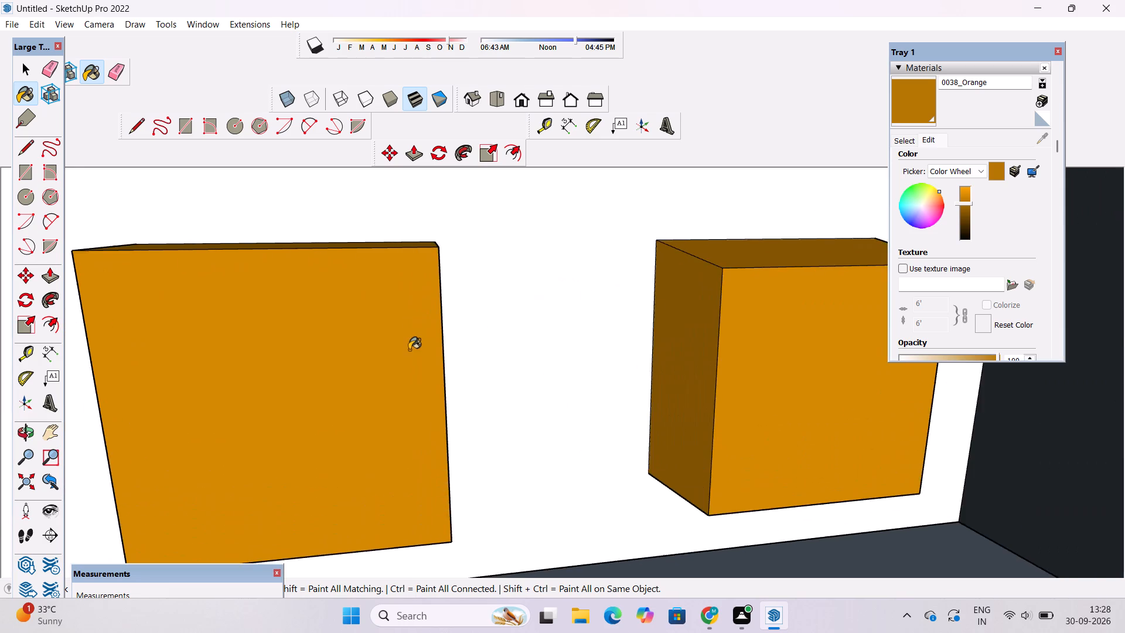
{"action": "scroll", "coordinate": [409, 350], "scroll_direction": "up", "scroll_amount": 5}
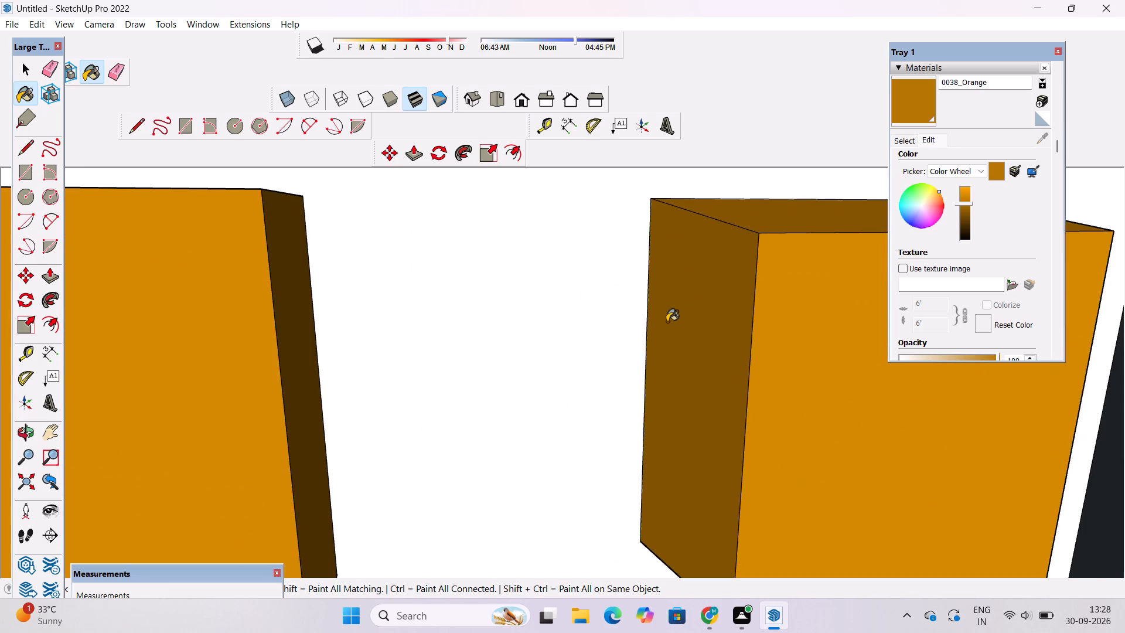
{"action": "scroll", "coordinate": [662, 372], "scroll_direction": "down", "scroll_amount": 11}
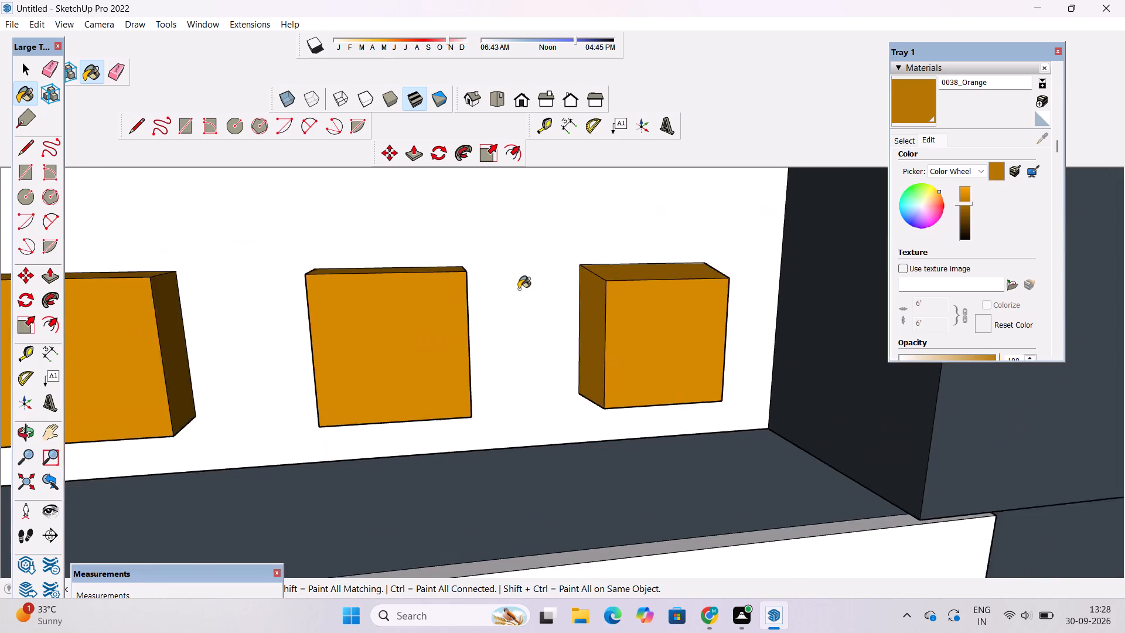
{"action": "scroll", "coordinate": [519, 289], "scroll_direction": "down", "scroll_amount": 2}
{"action": "scroll", "coordinate": [864, 263], "scroll_direction": "up", "scroll_amount": 20}
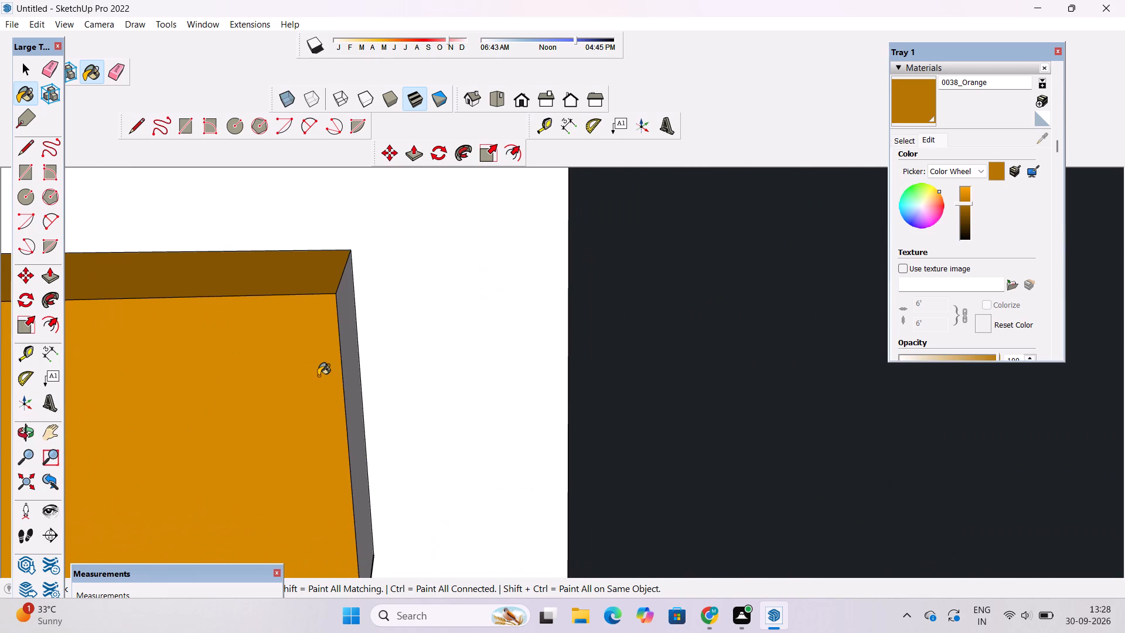
{"action": "left_click", "coordinate": [333, 362]}
Paint the undersides of all four small blocks below the wall frame with the darkened 0038_Orange.
{"action": "key", "text": "o"}
{"action": "scroll", "coordinate": [345, 377], "scroll_direction": "down", "scroll_amount": 4}
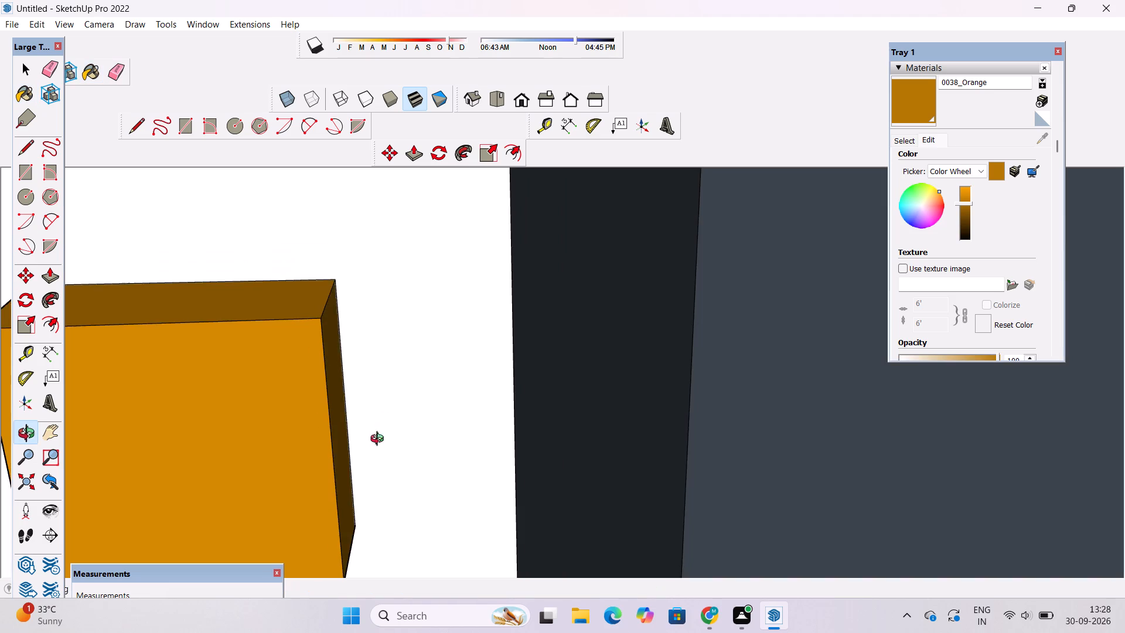
{"action": "left_click_drag", "start_coordinate": [380, 440], "coordinate": [374, 367]}
{"action": "scroll", "coordinate": [372, 363], "scroll_direction": "down", "scroll_amount": 6}
{"action": "left_click_drag", "start_coordinate": [350, 375], "coordinate": [689, 350], "text": "shift"}
{"action": "left_click_drag", "start_coordinate": [624, 431], "coordinate": [618, 284]}
{"action": "scroll", "coordinate": [618, 284], "scroll_direction": "down", "scroll_amount": 5}
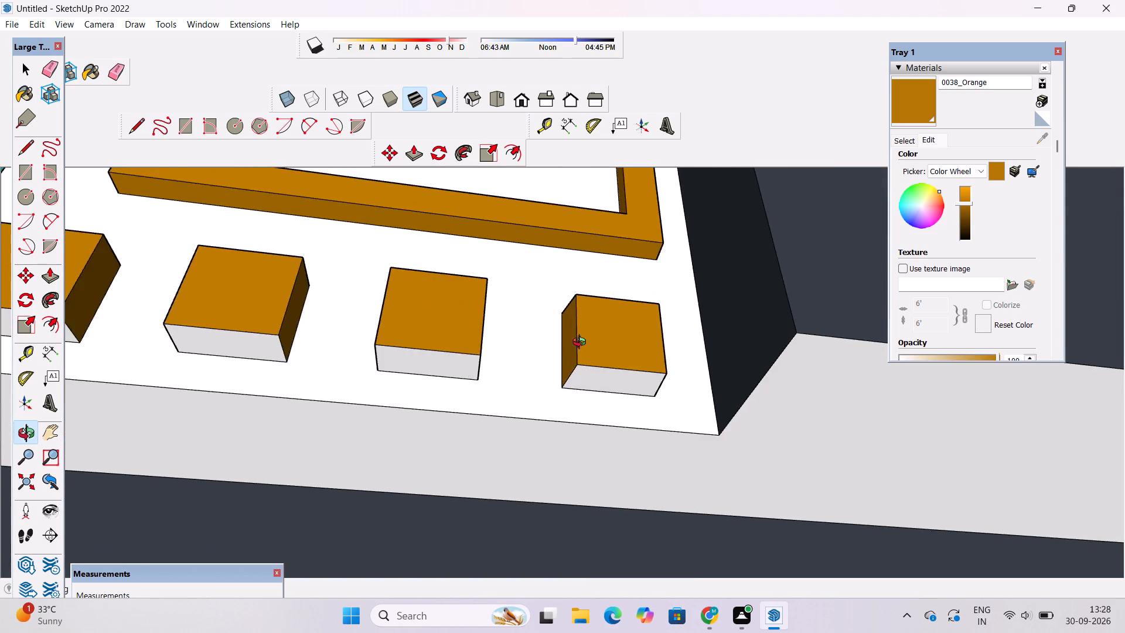
{"action": "left_click_drag", "start_coordinate": [568, 347], "coordinate": [705, 372], "text": "shift"}
{"action": "scroll", "coordinate": [657, 367], "scroll_direction": "down", "scroll_amount": 2}
{"action": "left_click", "coordinate": [916, 99]}
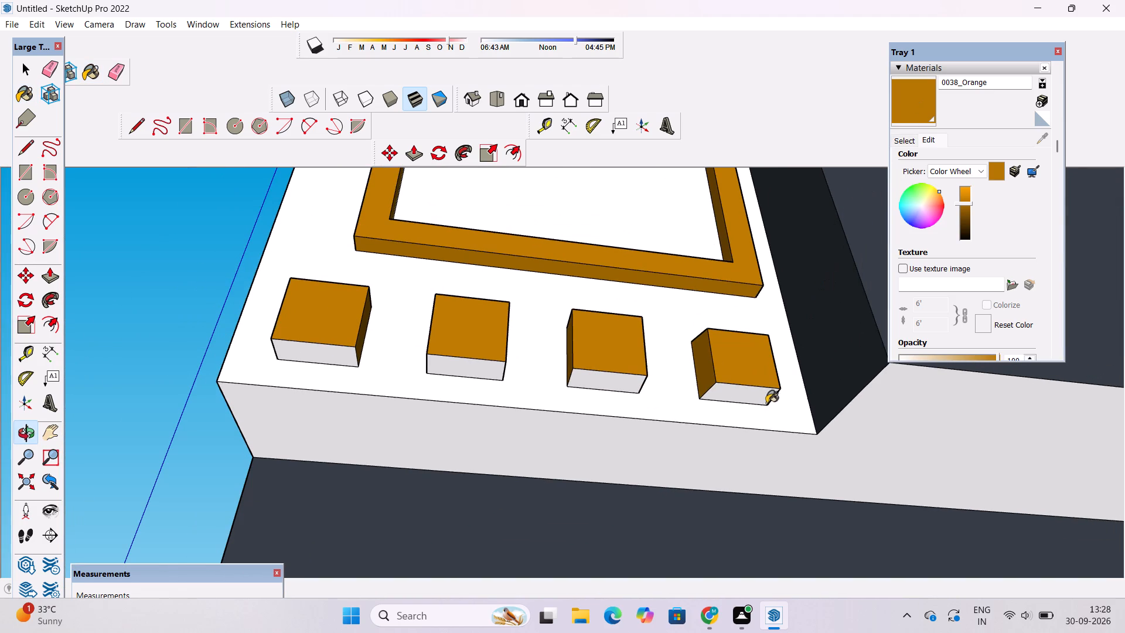
{"action": "left_click", "coordinate": [759, 397]}
{"action": "left_click", "coordinate": [623, 380]}
{"action": "left_click", "coordinate": [475, 365]}
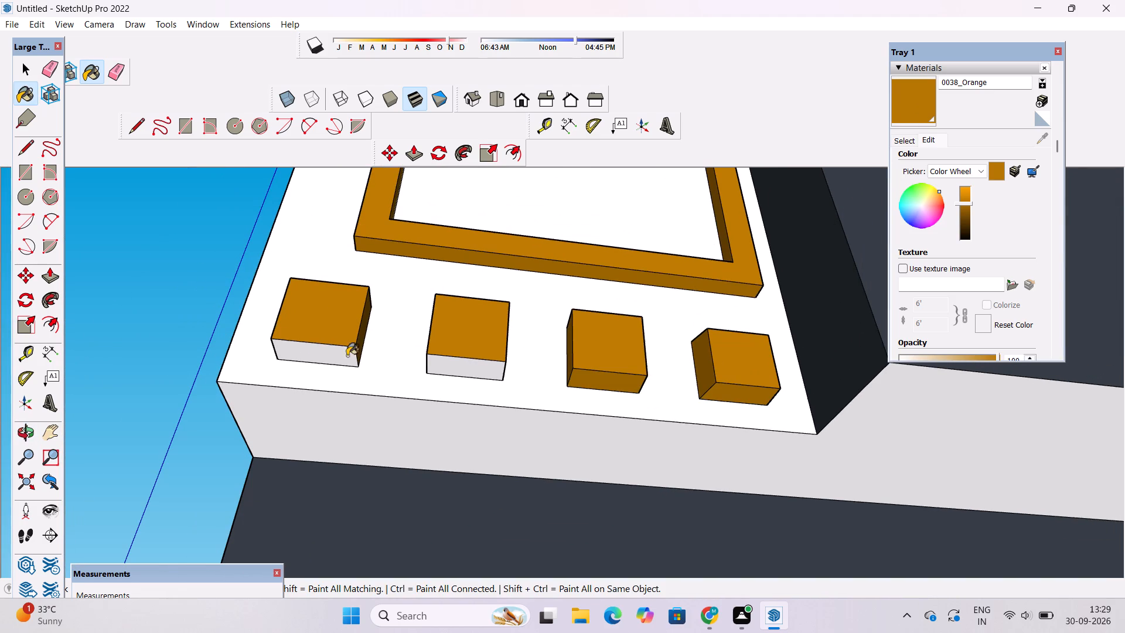
{"action": "left_click", "coordinate": [313, 356]}
Examine the painted wall frame and blocks, and the whole front facade, from several angles and distances.
{"action": "key", "text": "o"}
{"action": "scroll", "coordinate": [337, 350], "scroll_direction": "down", "scroll_amount": 5}
{"action": "left_click_drag", "start_coordinate": [463, 338], "coordinate": [463, 367]}
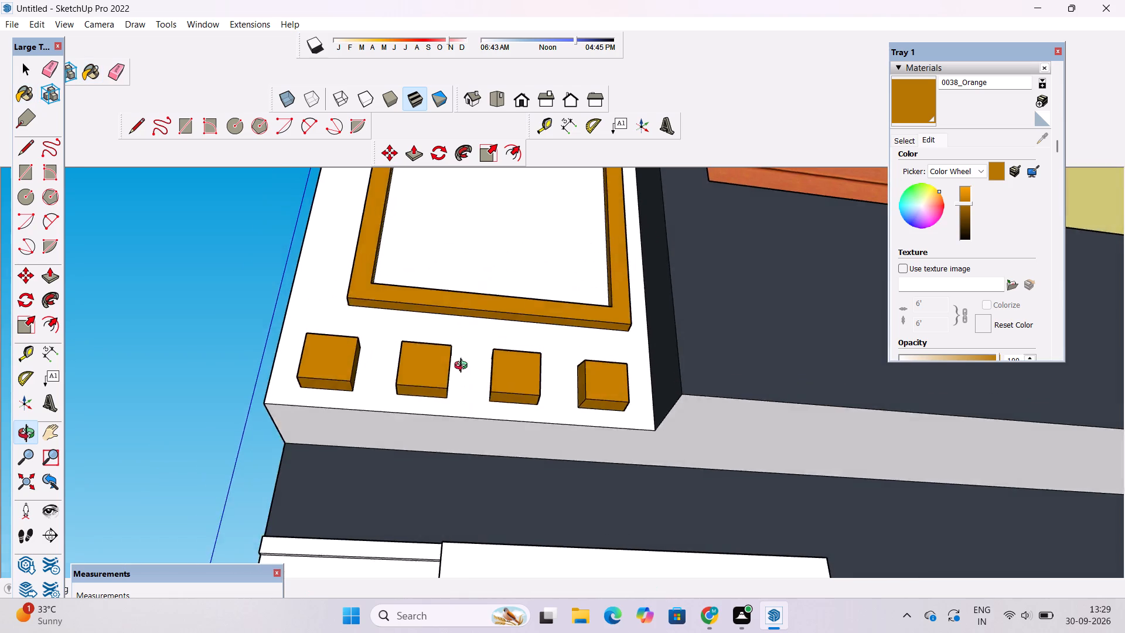
{"action": "left_click_drag", "start_coordinate": [463, 367], "coordinate": [463, 411]}
{"action": "scroll", "coordinate": [485, 391], "scroll_direction": "down", "scroll_amount": 10}
{"action": "scroll", "coordinate": [509, 349], "scroll_direction": "down", "scroll_amount": 5}
{"action": "left_click_drag", "start_coordinate": [536, 361], "coordinate": [492, 403], "text": "shift"}
{"action": "left_click_drag", "start_coordinate": [488, 401], "coordinate": [499, 434]}
{"action": "scroll", "coordinate": [496, 420], "scroll_direction": "down", "scroll_amount": 4}
{"action": "left_click_drag", "start_coordinate": [487, 401], "coordinate": [444, 329], "text": "shift"}
{"action": "left_click_drag", "start_coordinate": [438, 326], "coordinate": [425, 362]}
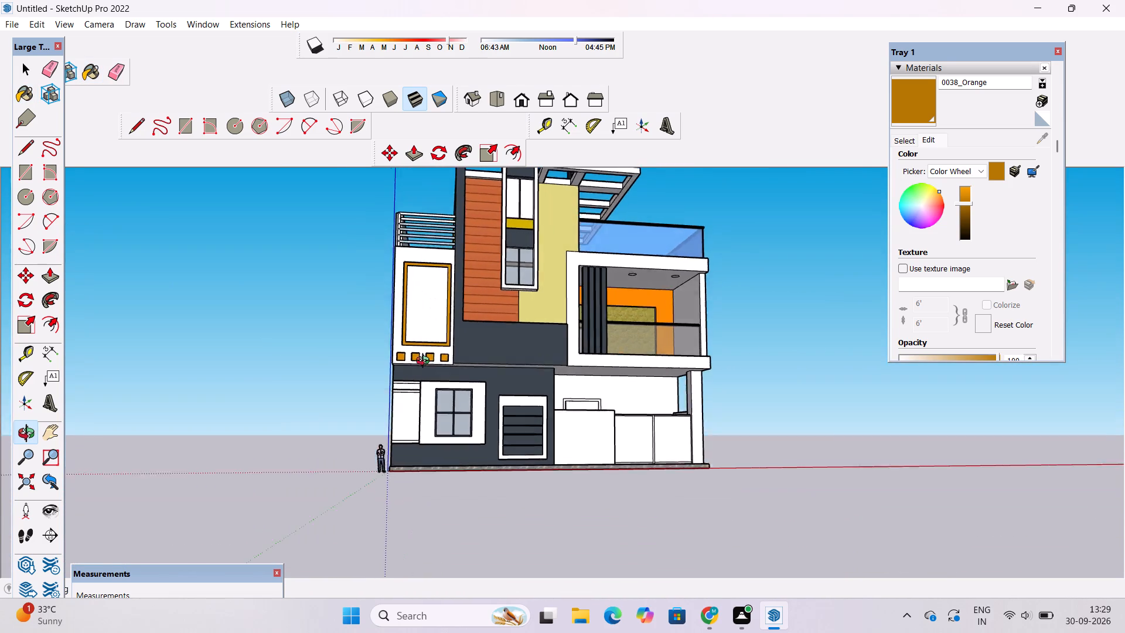
{"action": "left_click_drag", "start_coordinate": [425, 362], "coordinate": [415, 407]}
{"action": "scroll", "coordinate": [414, 400], "scroll_direction": "down", "scroll_amount": 6}
{"action": "left_click_drag", "start_coordinate": [472, 374], "coordinate": [403, 432], "text": "shift"}
{"action": "scroll", "coordinate": [420, 472], "scroll_direction": "up", "scroll_amount": 7}
{"action": "left_click_drag", "start_coordinate": [431, 488], "coordinate": [446, 519], "text": "shift"}
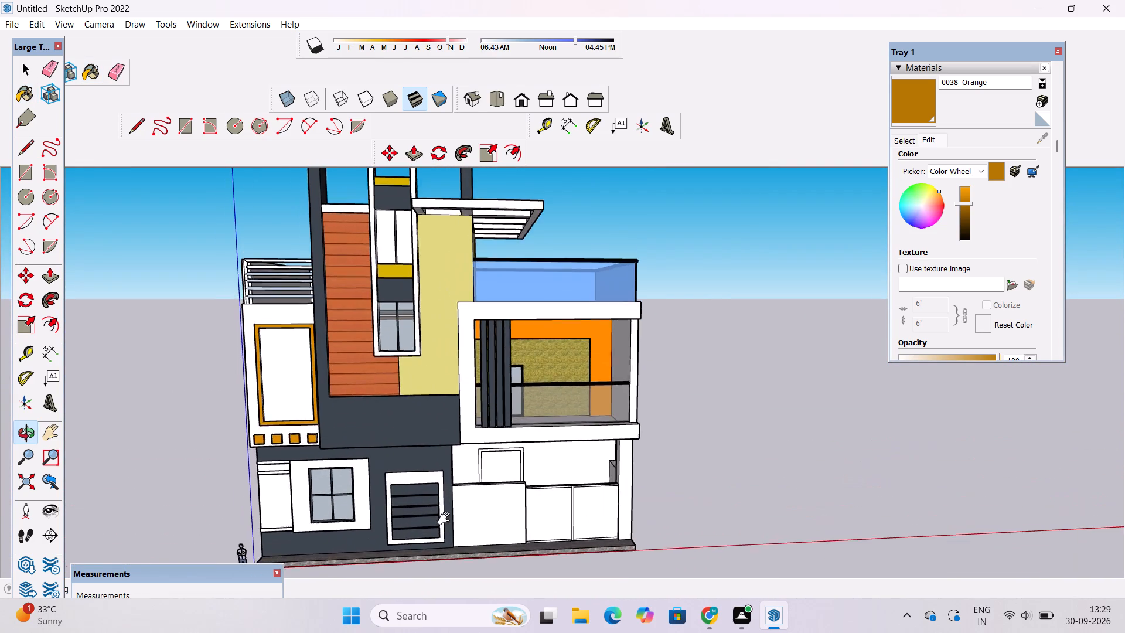
{"action": "left_click_drag", "start_coordinate": [446, 519], "coordinate": [446, 519], "text": "shift"}
{"action": "scroll", "coordinate": [427, 466], "scroll_direction": "down", "scroll_amount": 6, "text": "shift"}
{"action": "left_click_drag", "start_coordinate": [442, 443], "coordinate": [409, 457], "text": "shift"}
{"action": "left_click_drag", "start_coordinate": [415, 476], "coordinate": [414, 450]}
{"action": "left_click_drag", "start_coordinate": [456, 448], "coordinate": [454, 491]}
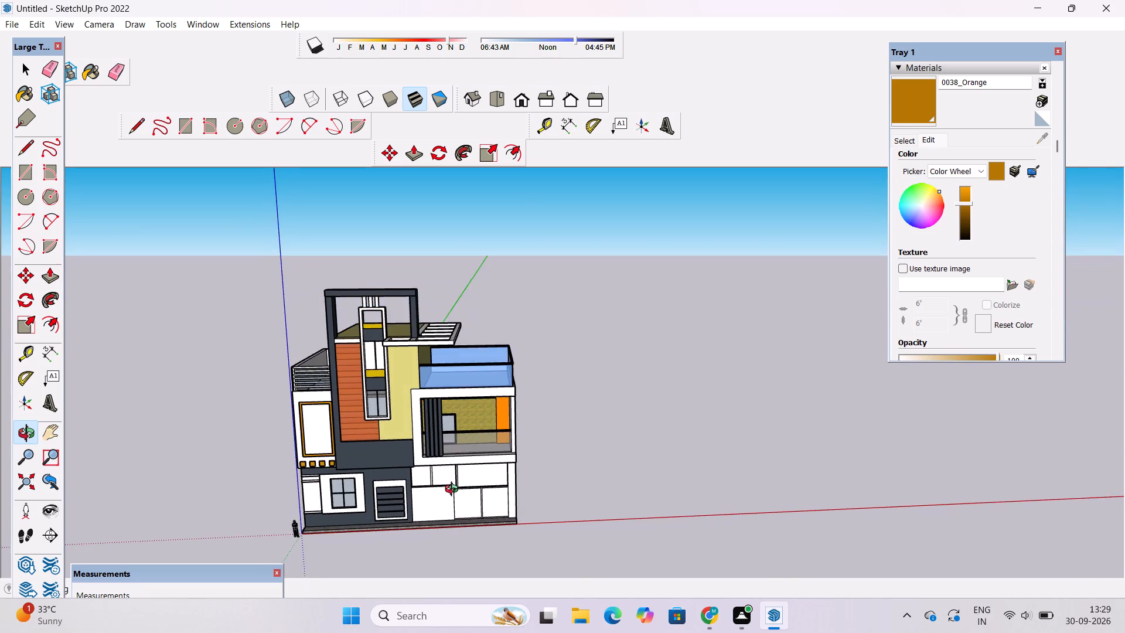
{"action": "left_click_drag", "start_coordinate": [454, 489], "coordinate": [444, 449], "text": "shift"}
Paint the front of the taller ground-floor panel beside the louvred opening with Beadboard from Brick, Cladding and Siding.
{"action": "left_click", "coordinate": [907, 141]}
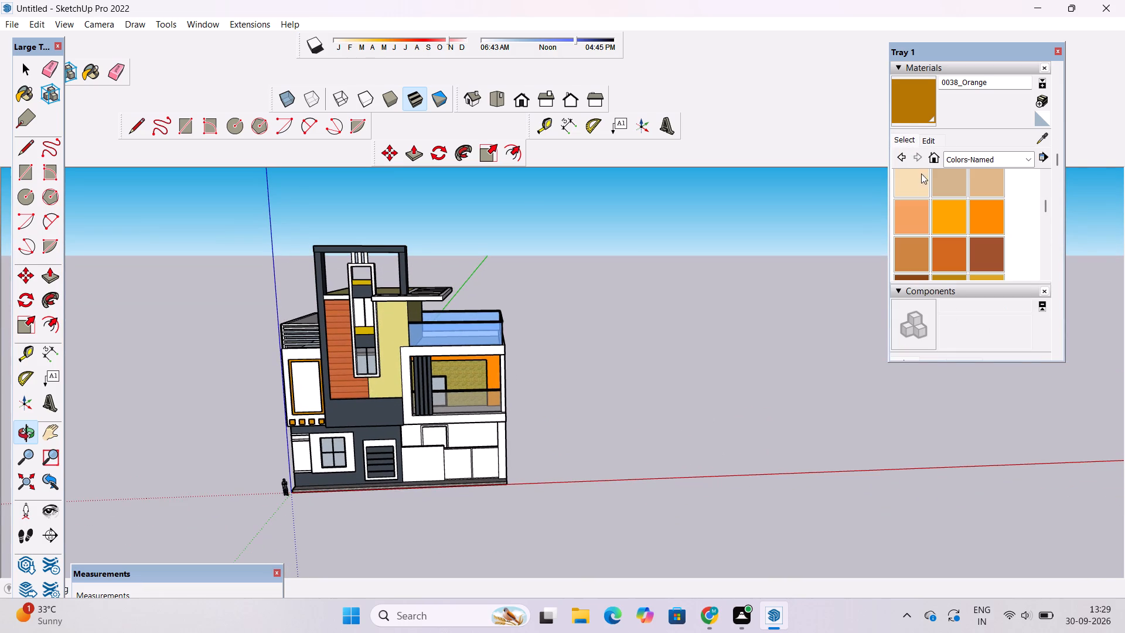
{"action": "left_click", "coordinate": [996, 159]}
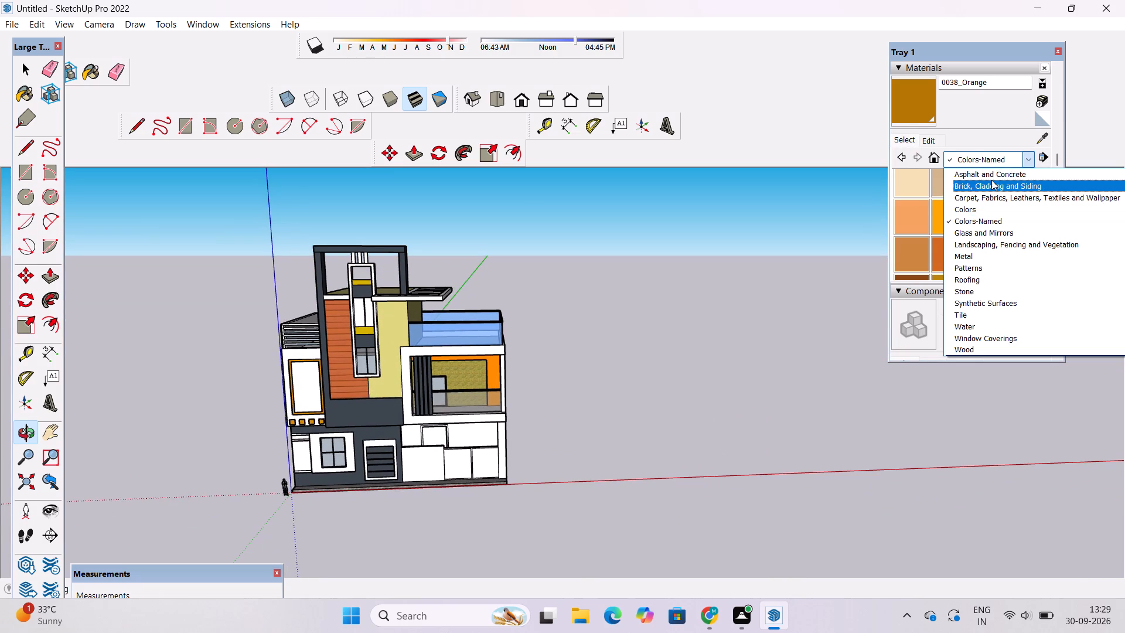
{"action": "left_click", "coordinate": [990, 188]}
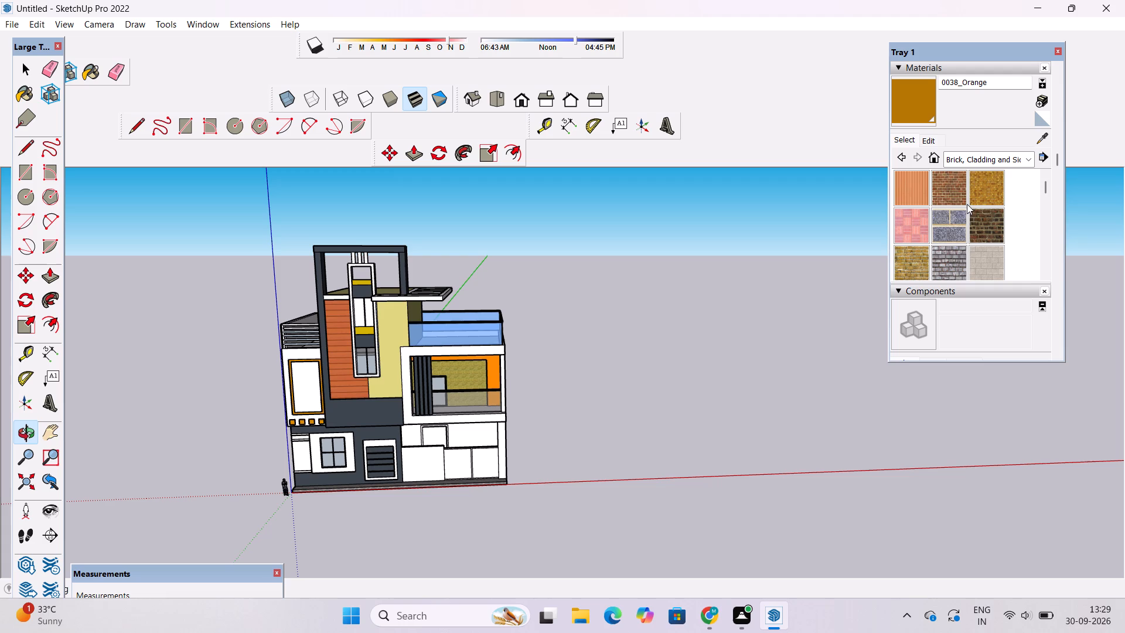
{"action": "left_click", "coordinate": [899, 183]}
{"action": "scroll", "coordinate": [421, 453], "scroll_direction": "up", "scroll_amount": 11}
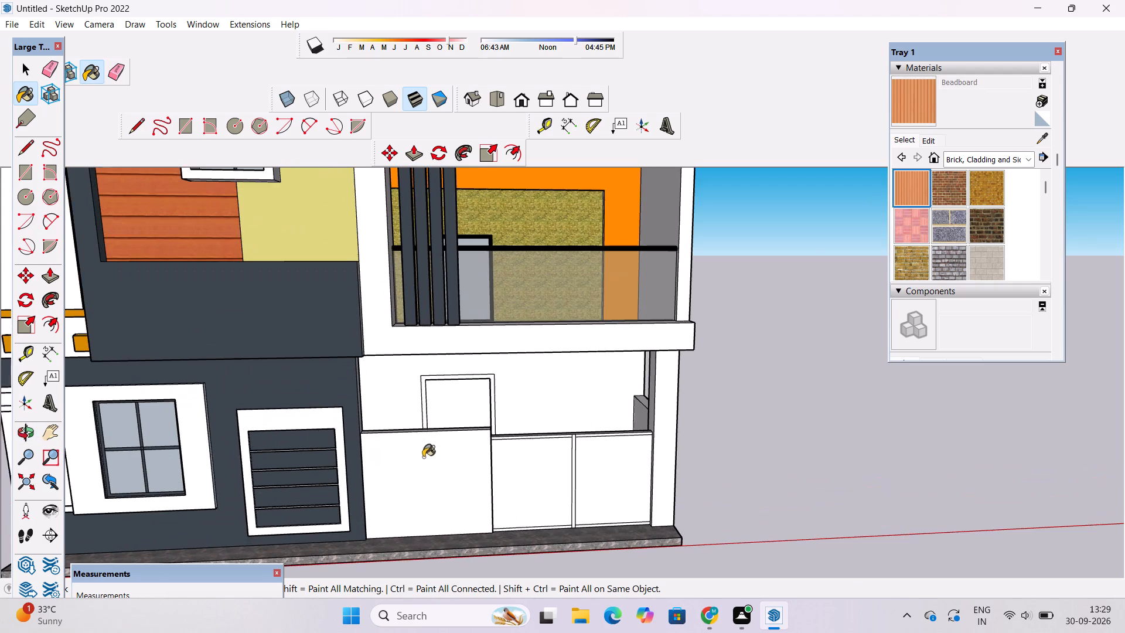
{"action": "left_click", "coordinate": [424, 457]}
Paint the inner face of the same taller panel with Beadboard.
{"action": "scroll", "coordinate": [449, 433], "scroll_direction": "up", "scroll_amount": 11}
{"action": "key", "text": "o"}
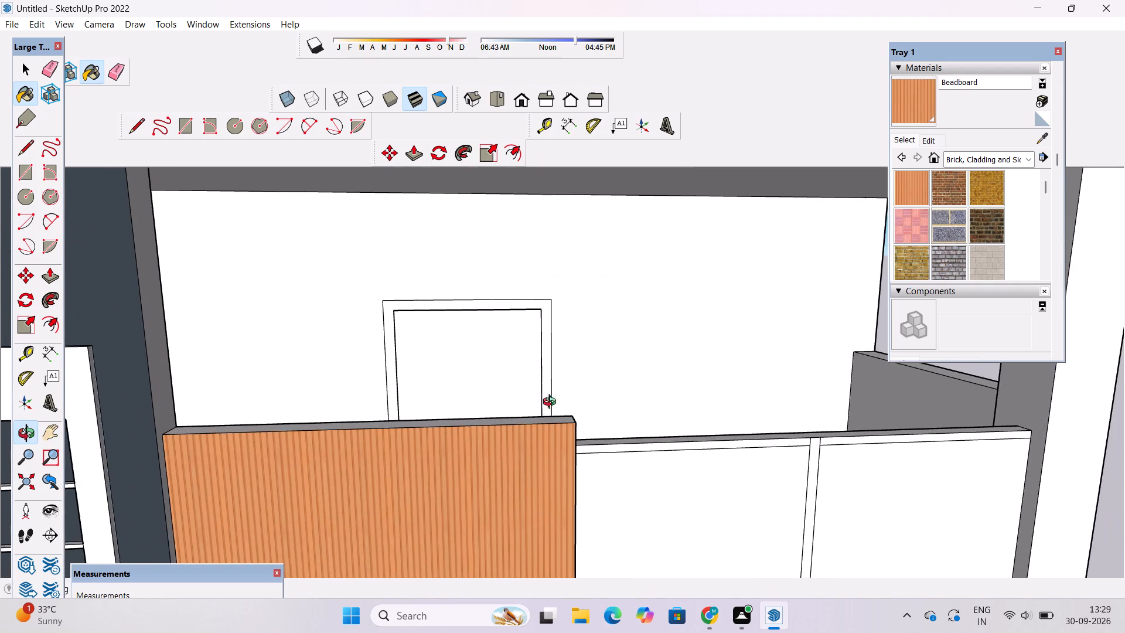
{"action": "left_click_drag", "start_coordinate": [552, 403], "coordinate": [103, 387]}
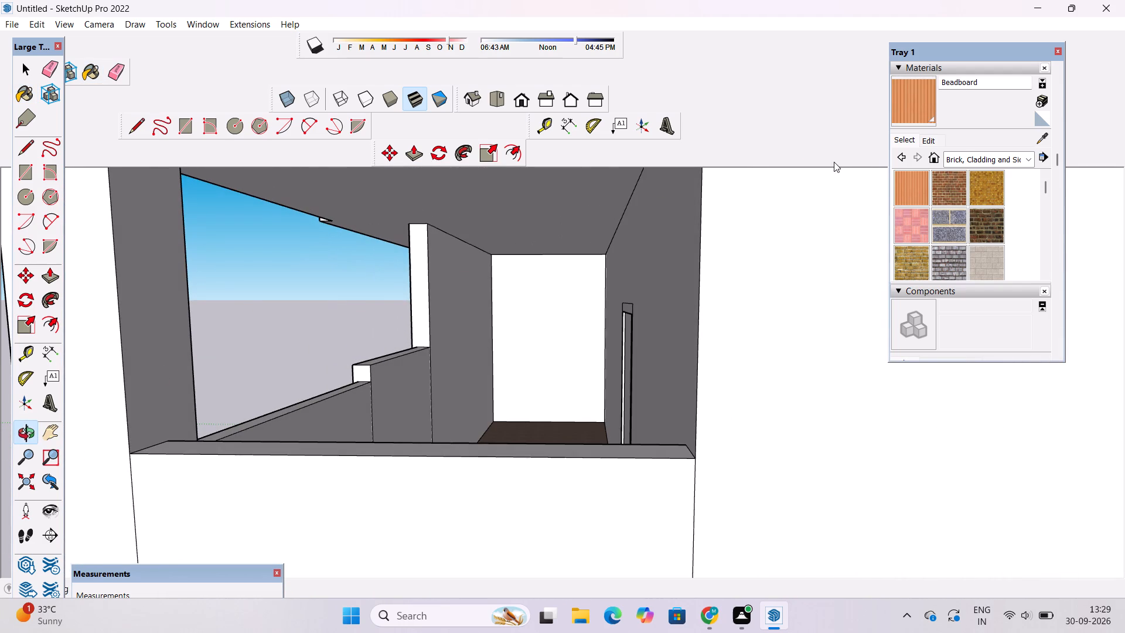
{"action": "left_click", "coordinate": [917, 104]}
{"action": "scroll", "coordinate": [403, 399], "scroll_direction": "up", "scroll_amount": 4}
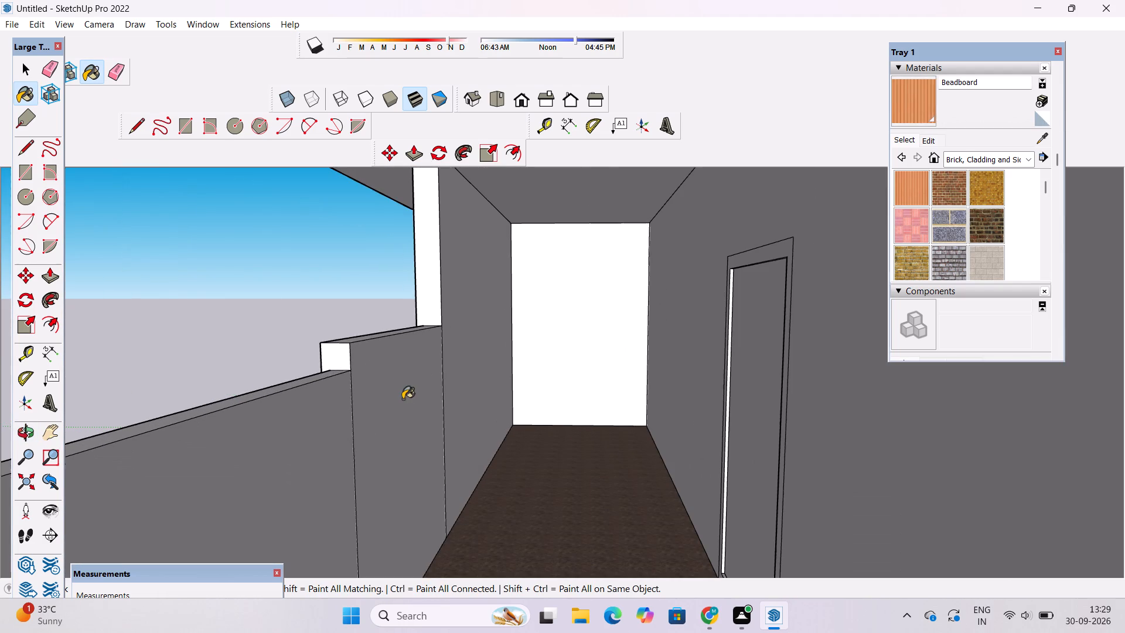
{"action": "left_click", "coordinate": [390, 375]}
Examine the Beadboard panel and the surrounding ground-floor front from several angles and distances.
{"action": "key", "text": "o"}
{"action": "scroll", "coordinate": [475, 335], "scroll_direction": "down", "scroll_amount": 6}
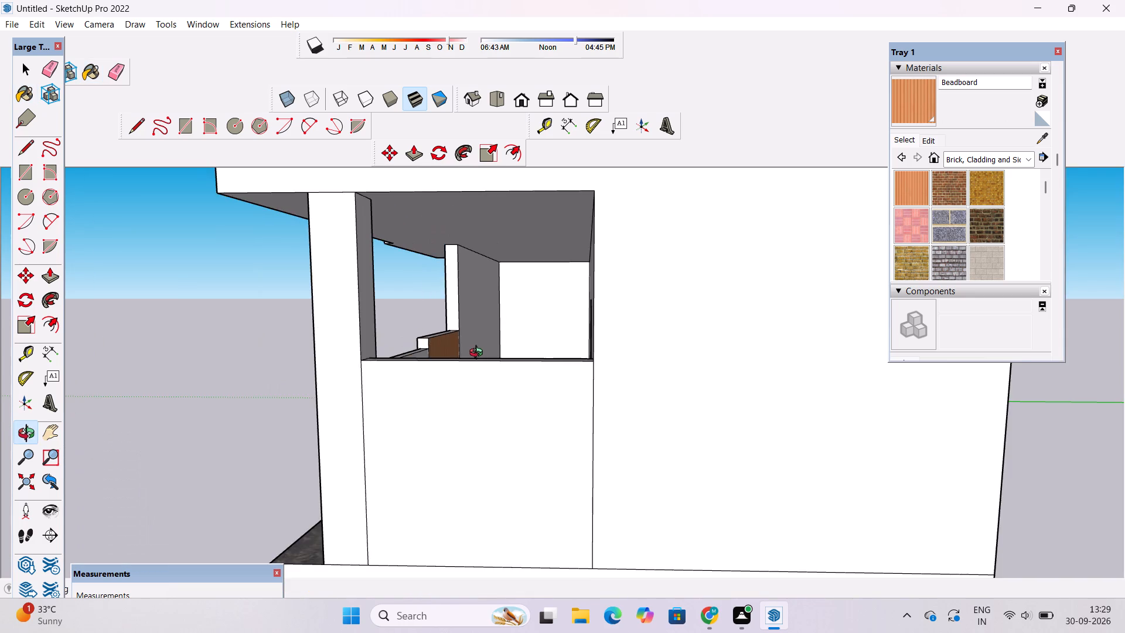
{"action": "left_click_drag", "start_coordinate": [479, 354], "coordinate": [601, 359]}
{"action": "scroll", "coordinate": [599, 349], "scroll_direction": "down", "scroll_amount": 5}
{"action": "left_click_drag", "start_coordinate": [509, 379], "coordinate": [604, 384]}
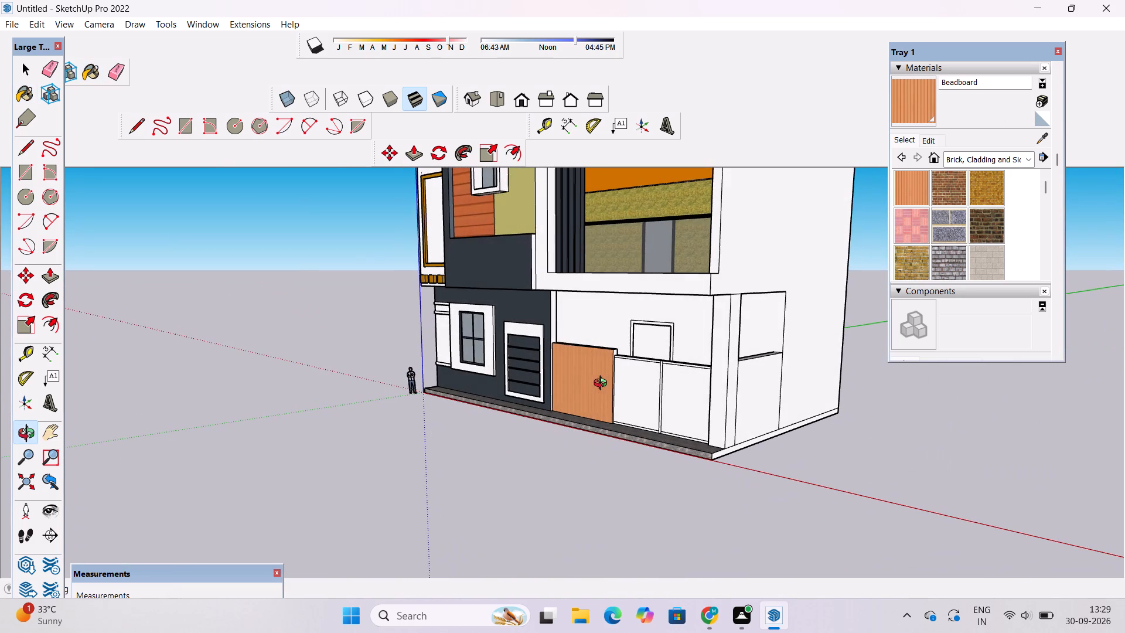
{"action": "scroll", "coordinate": [573, 362], "scroll_direction": "down", "scroll_amount": 3}
{"action": "scroll", "coordinate": [574, 367], "scroll_direction": "up", "scroll_amount": 5}
{"action": "left_click_drag", "start_coordinate": [557, 391], "coordinate": [666, 382]}
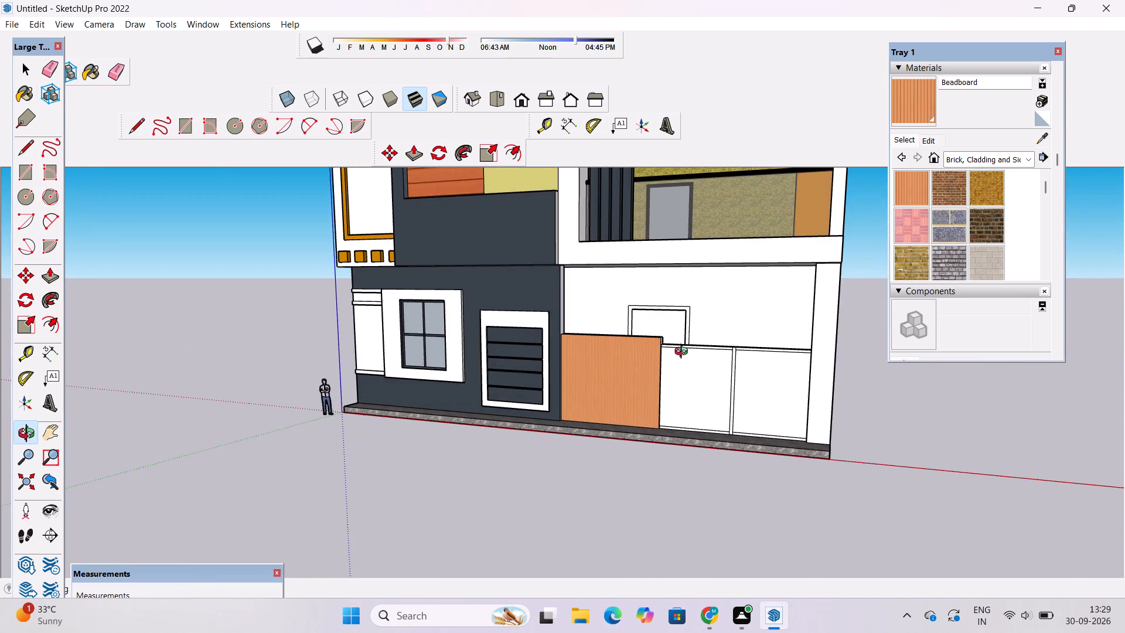
{"action": "scroll", "coordinate": [642, 336], "scroll_direction": "up", "scroll_amount": 4}
{"action": "left_click_drag", "start_coordinate": [641, 336], "coordinate": [562, 397], "text": "shift"}
{"action": "scroll", "coordinate": [550, 406], "scroll_direction": "down", "scroll_amount": 4}
{"action": "left_click_drag", "start_coordinate": [515, 427], "coordinate": [596, 437]}
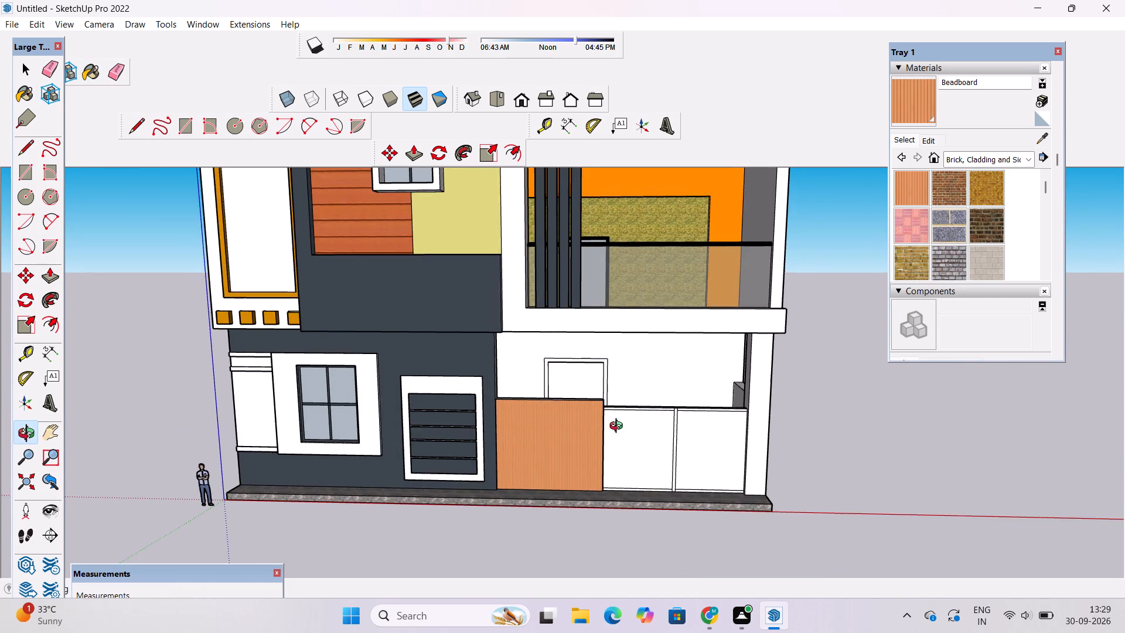
{"action": "scroll", "coordinate": [616, 423], "scroll_direction": "up", "scroll_amount": 2}
{"action": "left_click_drag", "start_coordinate": [605, 423], "coordinate": [506, 437], "text": "shift"}
{"action": "left_click_drag", "start_coordinate": [448, 455], "coordinate": [533, 428]}
{"action": "scroll", "coordinate": [533, 427], "scroll_direction": "down", "scroll_amount": 5}
{"action": "left_click_drag", "start_coordinate": [538, 438], "coordinate": [491, 452]}
{"action": "left_click_drag", "start_coordinate": [466, 452], "coordinate": [476, 452], "text": "shift"}
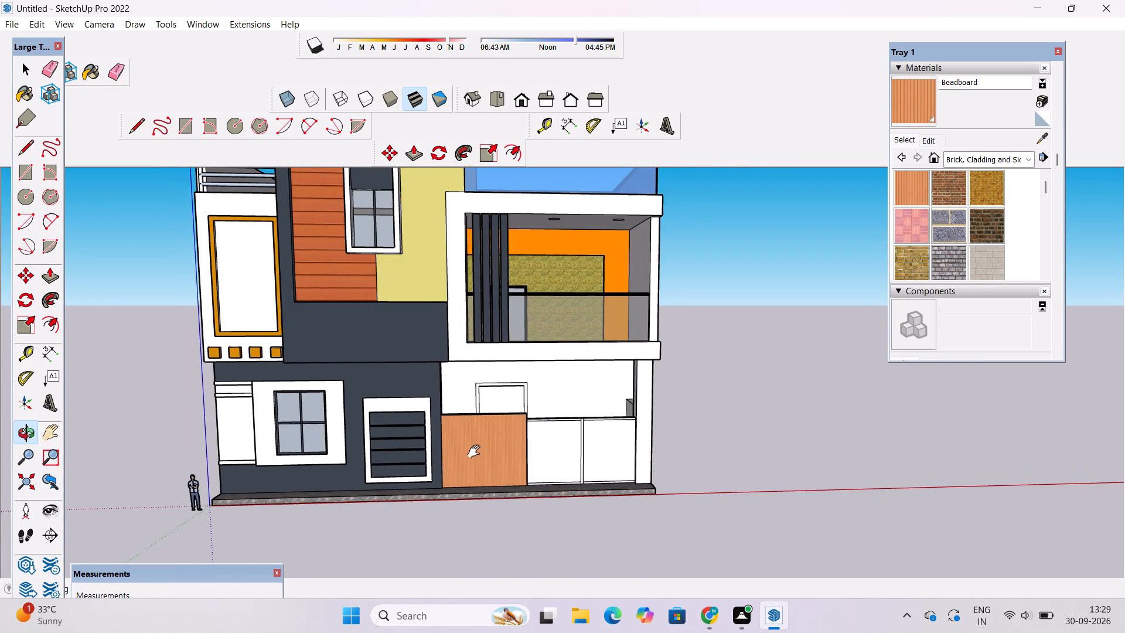
{"action": "left_click_drag", "start_coordinate": [476, 452], "coordinate": [503, 444], "text": "shift"}
{"action": "double_click", "coordinate": [503, 444], "text": "shift"}
{"action": "scroll", "coordinate": [396, 365], "scroll_direction": "up", "scroll_amount": 2}
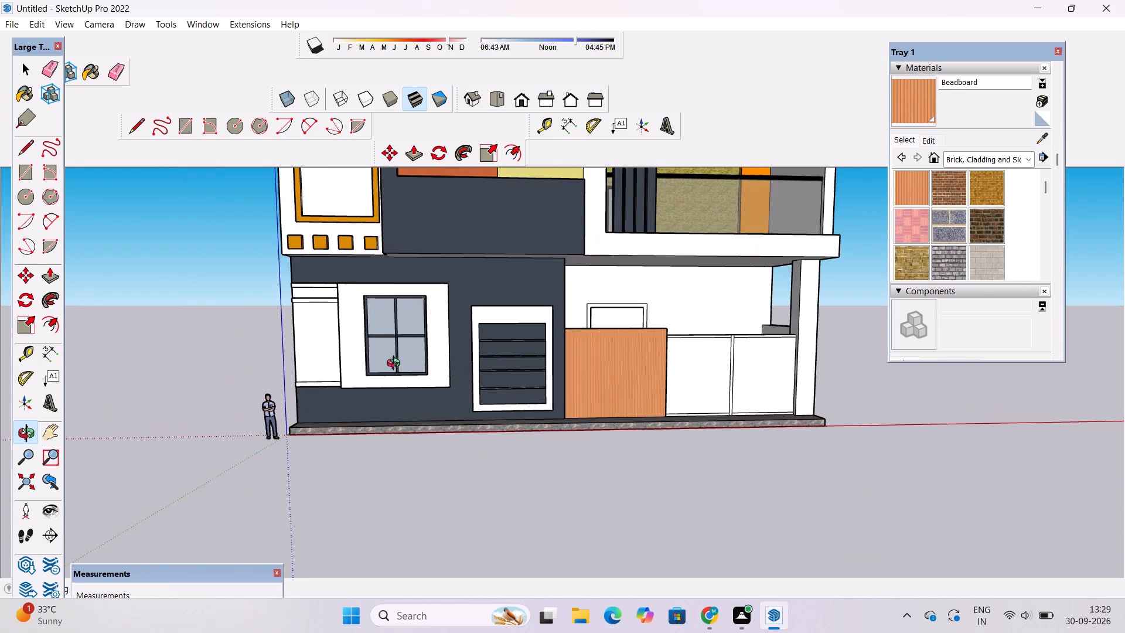
{"action": "left_click_drag", "start_coordinate": [396, 364], "coordinate": [414, 388], "text": "shift"}
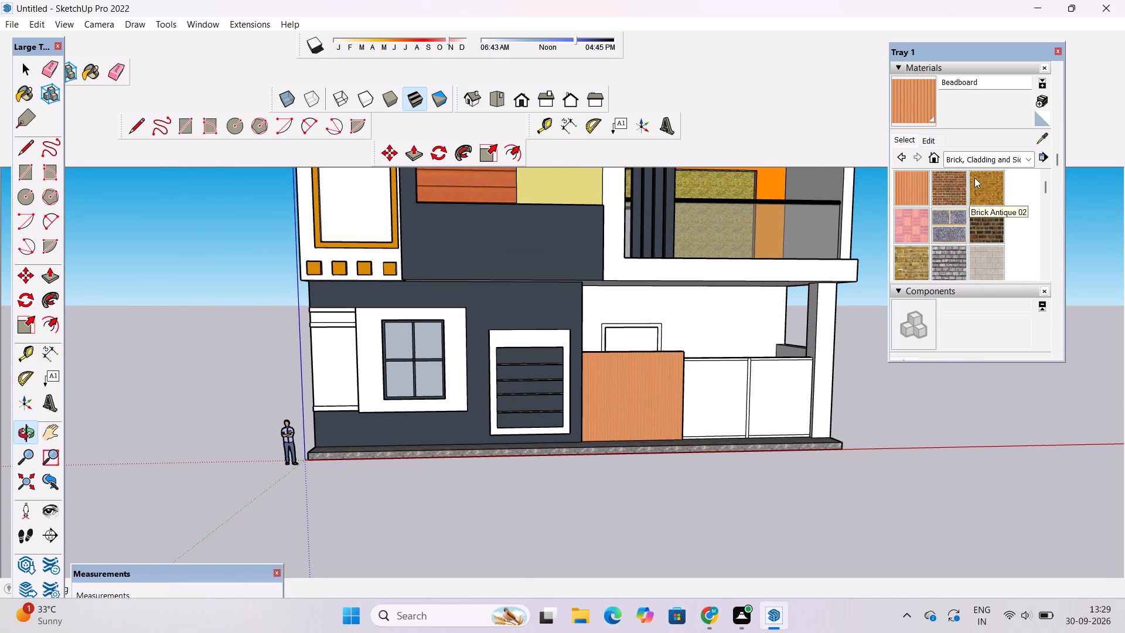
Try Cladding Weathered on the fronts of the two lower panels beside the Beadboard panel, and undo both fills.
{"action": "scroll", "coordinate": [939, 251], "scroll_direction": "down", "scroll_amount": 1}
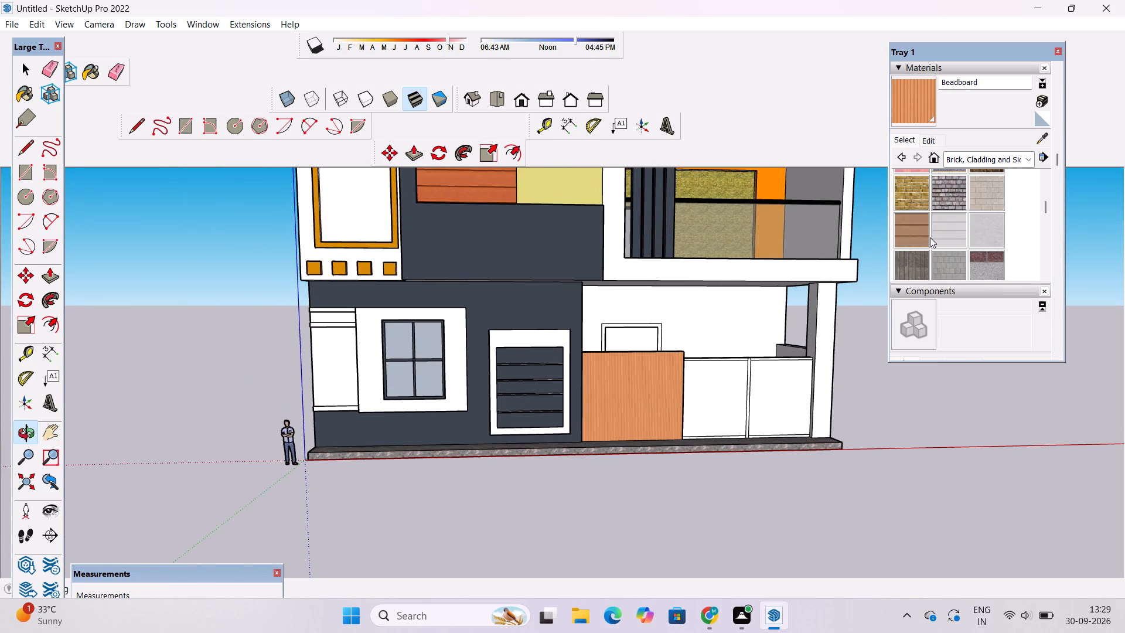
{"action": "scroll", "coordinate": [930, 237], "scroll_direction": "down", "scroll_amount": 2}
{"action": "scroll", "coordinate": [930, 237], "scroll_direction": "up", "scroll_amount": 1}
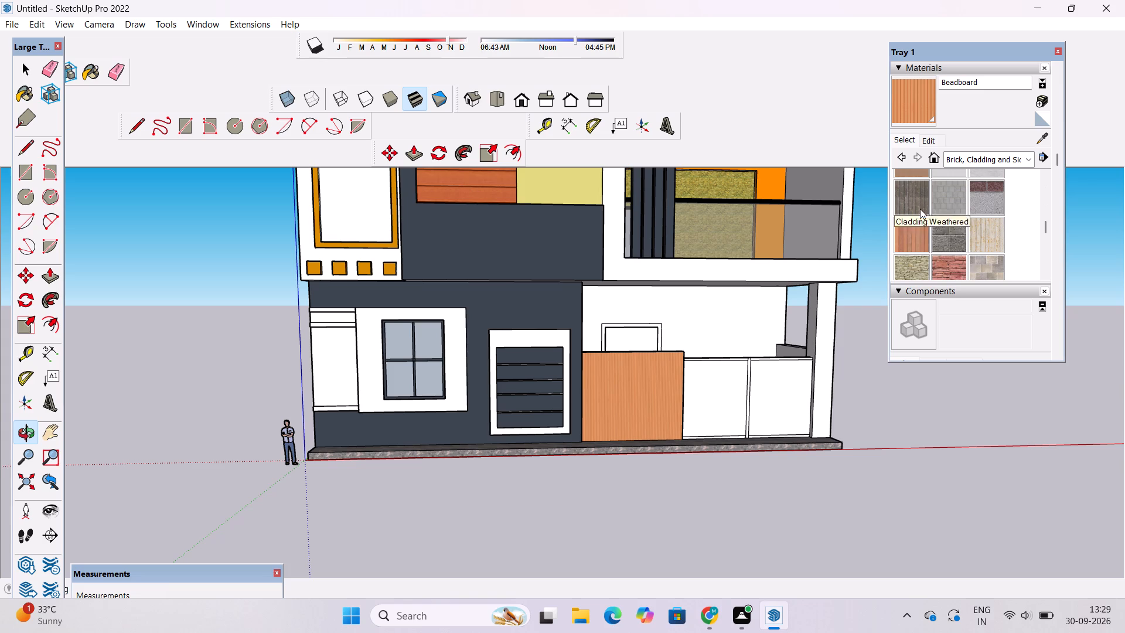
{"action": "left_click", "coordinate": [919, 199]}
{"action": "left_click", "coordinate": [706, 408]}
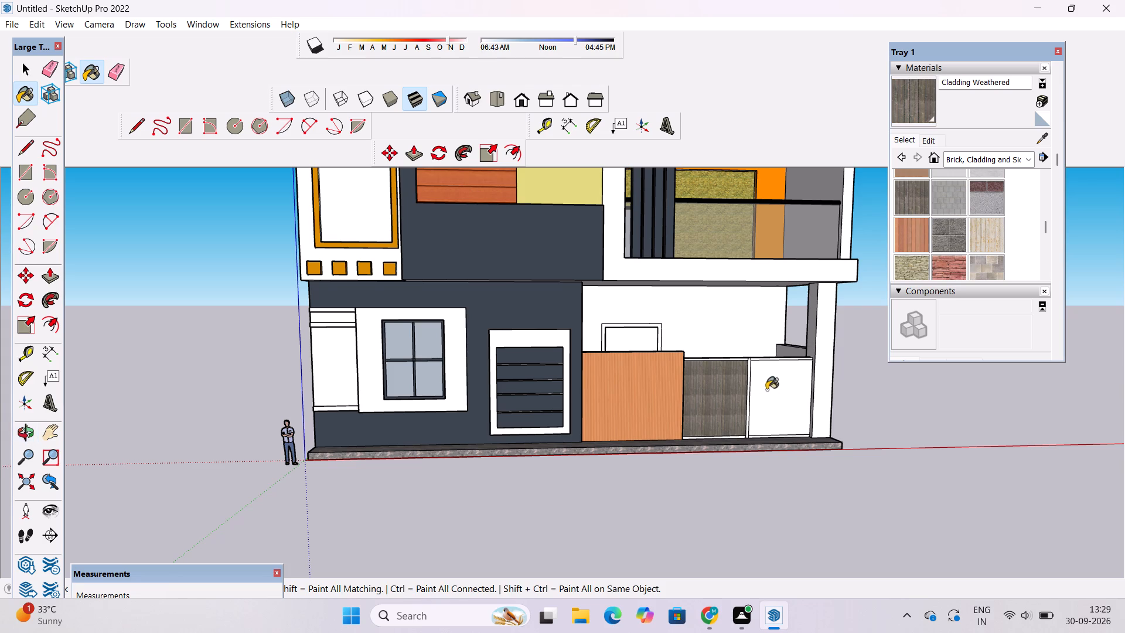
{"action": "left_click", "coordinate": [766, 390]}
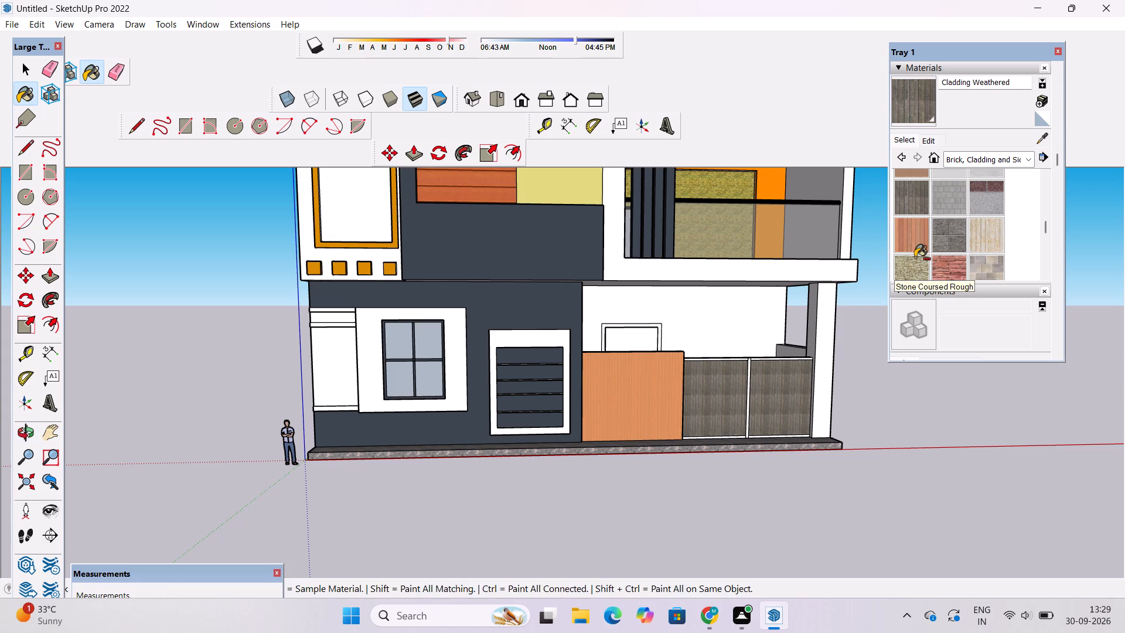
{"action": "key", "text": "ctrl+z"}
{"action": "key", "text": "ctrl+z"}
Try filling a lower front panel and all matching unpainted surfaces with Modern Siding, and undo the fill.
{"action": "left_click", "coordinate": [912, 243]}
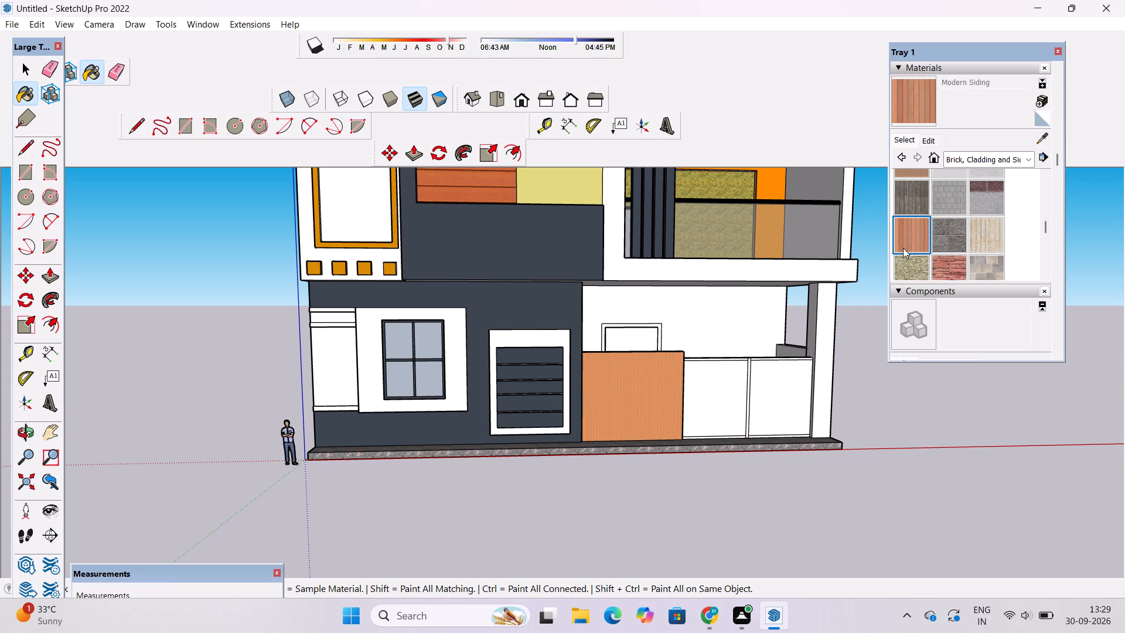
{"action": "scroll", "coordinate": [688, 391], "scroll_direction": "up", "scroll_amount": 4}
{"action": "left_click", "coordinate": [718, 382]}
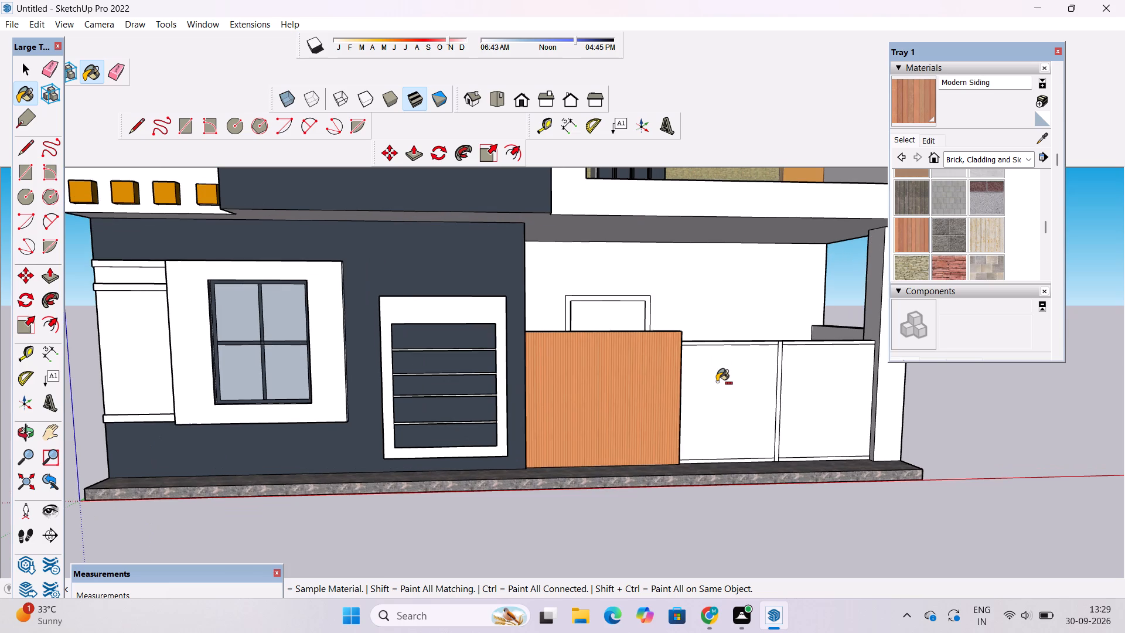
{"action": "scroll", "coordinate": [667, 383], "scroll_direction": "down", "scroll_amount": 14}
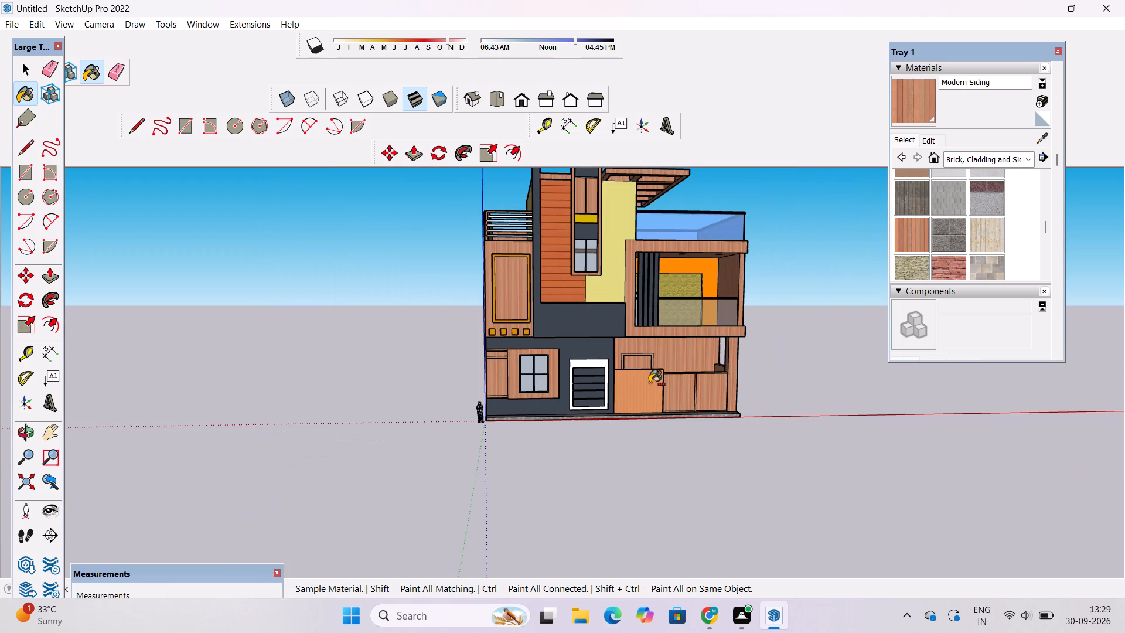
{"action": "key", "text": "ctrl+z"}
Paint only the fronts of the two lower ground-floor panels beside the Beadboard panel with Modern Siding.
{"action": "scroll", "coordinate": [688, 366], "scroll_direction": "up", "scroll_amount": 2}
{"action": "left_click", "coordinate": [921, 233]}
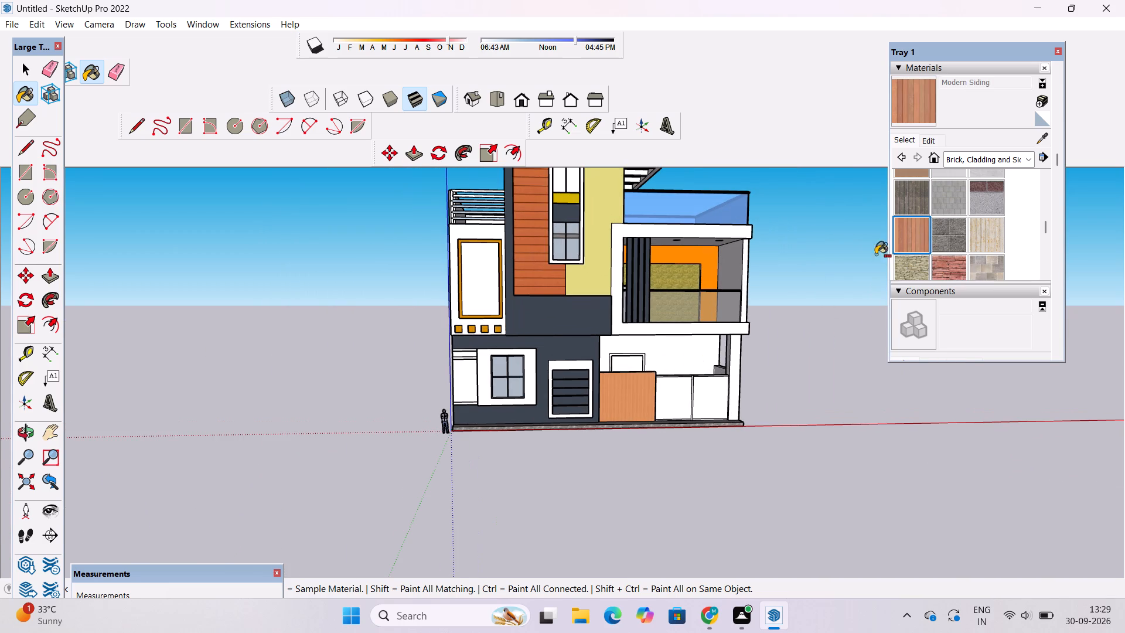
{"action": "key", "text": "space"}
{"action": "key", "text": "space"}
{"action": "key", "text": "space"}
{"action": "left_click", "coordinate": [919, 227]}
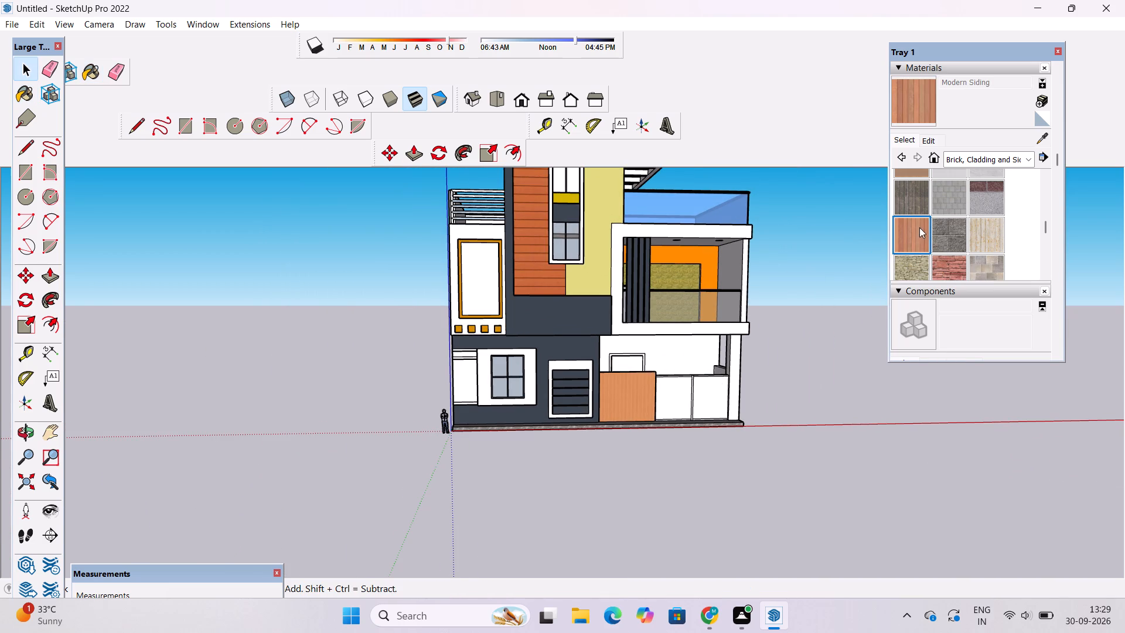
{"action": "scroll", "coordinate": [672, 389], "scroll_direction": "up", "scroll_amount": 5}
{"action": "left_click", "coordinate": [674, 389]}
{"action": "left_click", "coordinate": [729, 386]}
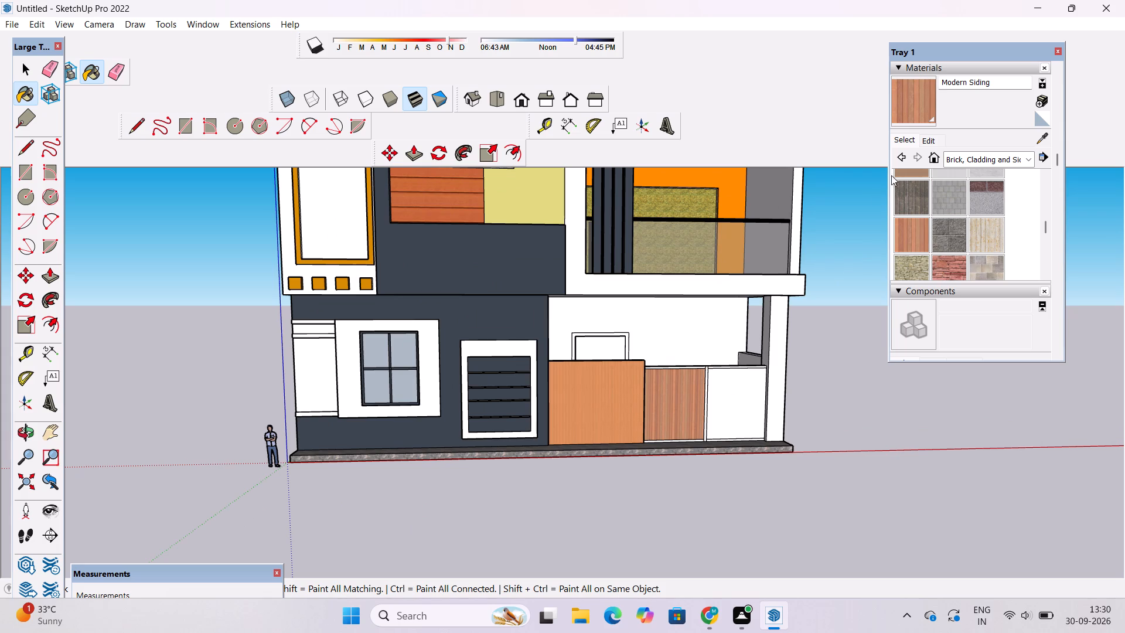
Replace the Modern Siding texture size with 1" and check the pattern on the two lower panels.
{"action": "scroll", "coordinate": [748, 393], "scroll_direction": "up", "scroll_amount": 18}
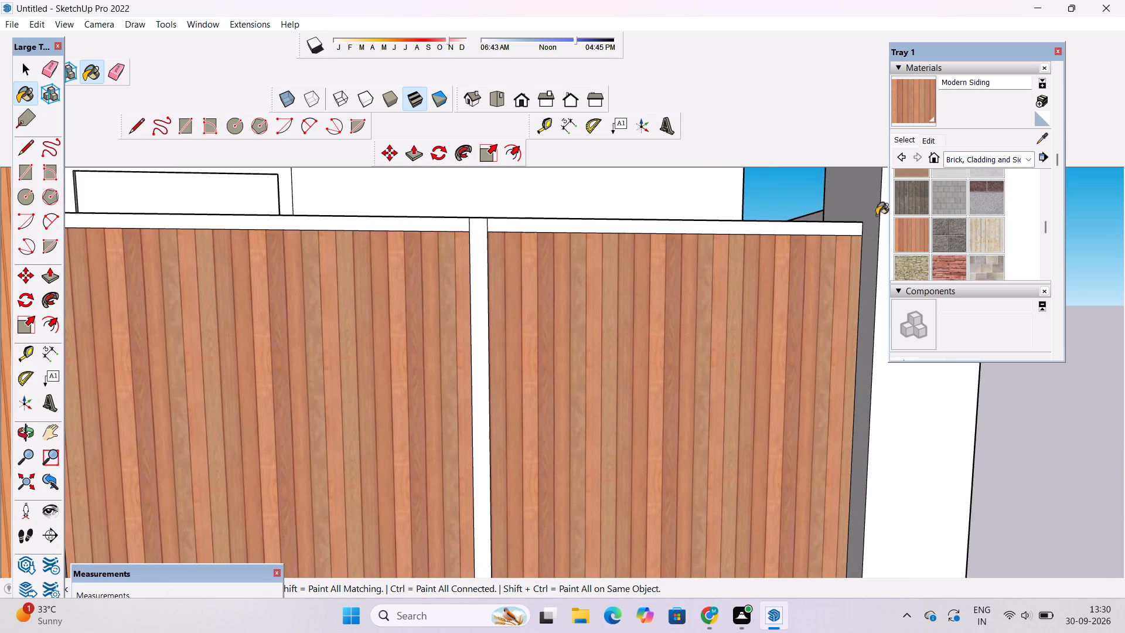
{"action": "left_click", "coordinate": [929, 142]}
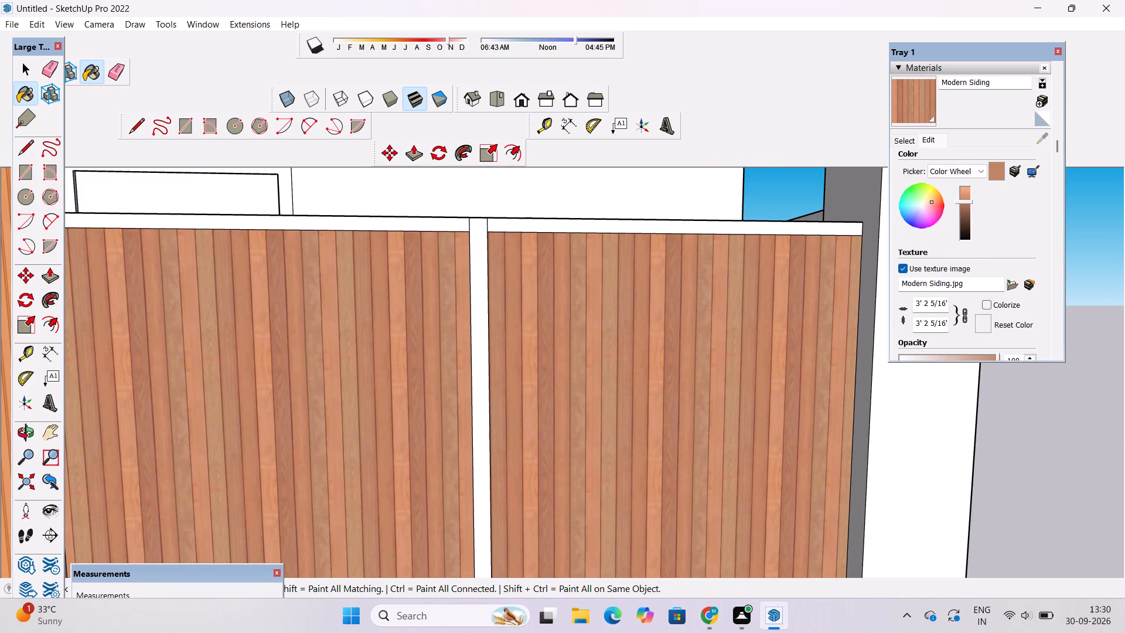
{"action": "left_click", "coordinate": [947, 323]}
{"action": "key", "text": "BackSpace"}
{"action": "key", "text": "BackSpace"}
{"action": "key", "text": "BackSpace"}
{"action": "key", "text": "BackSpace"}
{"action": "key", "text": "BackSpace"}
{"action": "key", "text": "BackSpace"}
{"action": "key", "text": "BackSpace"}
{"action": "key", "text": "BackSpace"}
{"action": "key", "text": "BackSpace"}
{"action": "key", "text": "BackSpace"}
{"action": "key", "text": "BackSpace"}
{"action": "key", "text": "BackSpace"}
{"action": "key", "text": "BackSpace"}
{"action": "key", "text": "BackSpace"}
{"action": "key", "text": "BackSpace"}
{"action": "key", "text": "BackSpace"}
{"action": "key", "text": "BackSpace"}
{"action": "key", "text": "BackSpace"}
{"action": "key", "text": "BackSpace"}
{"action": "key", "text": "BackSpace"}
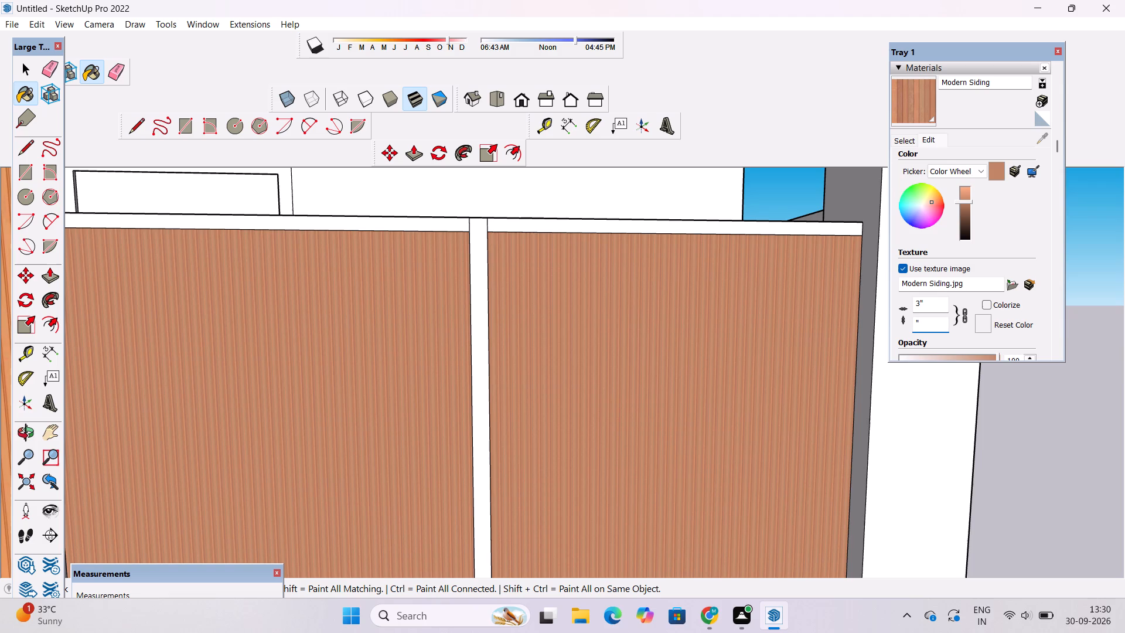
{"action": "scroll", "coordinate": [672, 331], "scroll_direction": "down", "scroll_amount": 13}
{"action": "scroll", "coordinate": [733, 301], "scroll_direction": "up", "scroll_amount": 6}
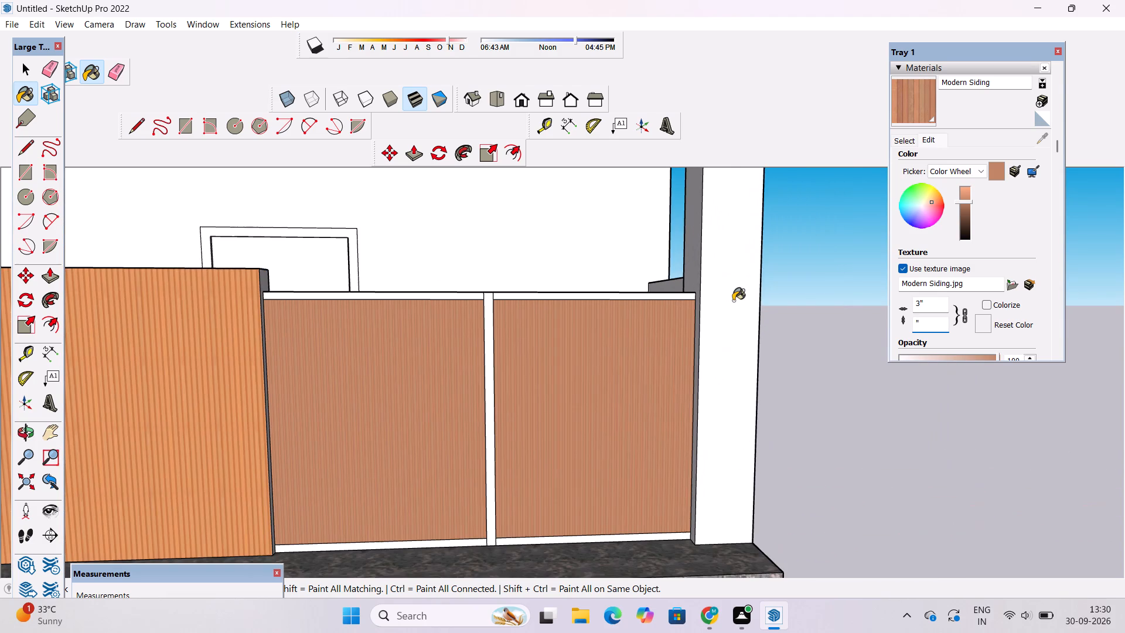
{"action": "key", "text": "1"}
Set the Modern Siding texture size to 1' and check the pattern on the two lower panels.
{"action": "scroll", "coordinate": [921, 352], "scroll_direction": "up", "scroll_amount": 1}
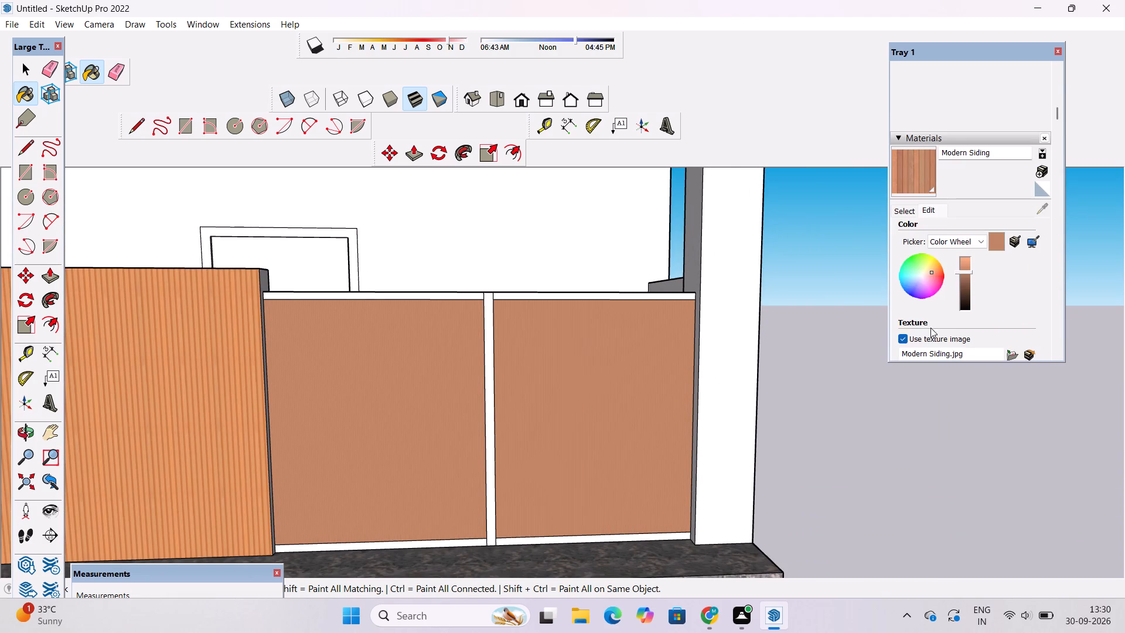
{"action": "scroll", "coordinate": [927, 320], "scroll_direction": "down", "scroll_amount": 3}
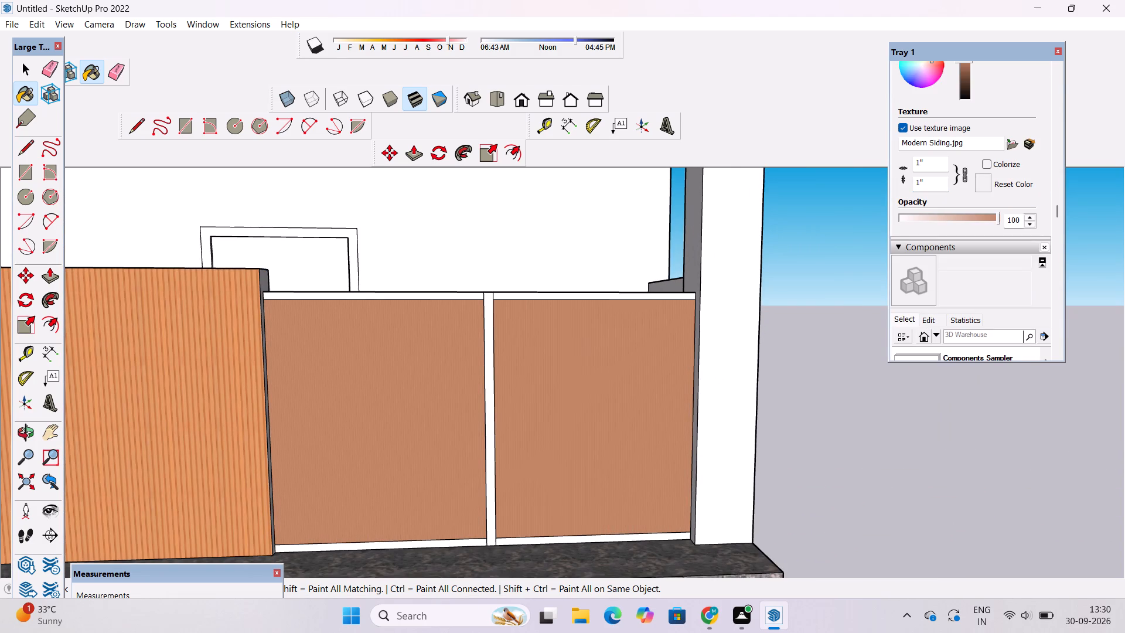
{"action": "left_click", "coordinate": [933, 183]}
{"action": "key", "text": "BackSpace"}
{"action": "key", "text": "apostrophe"}
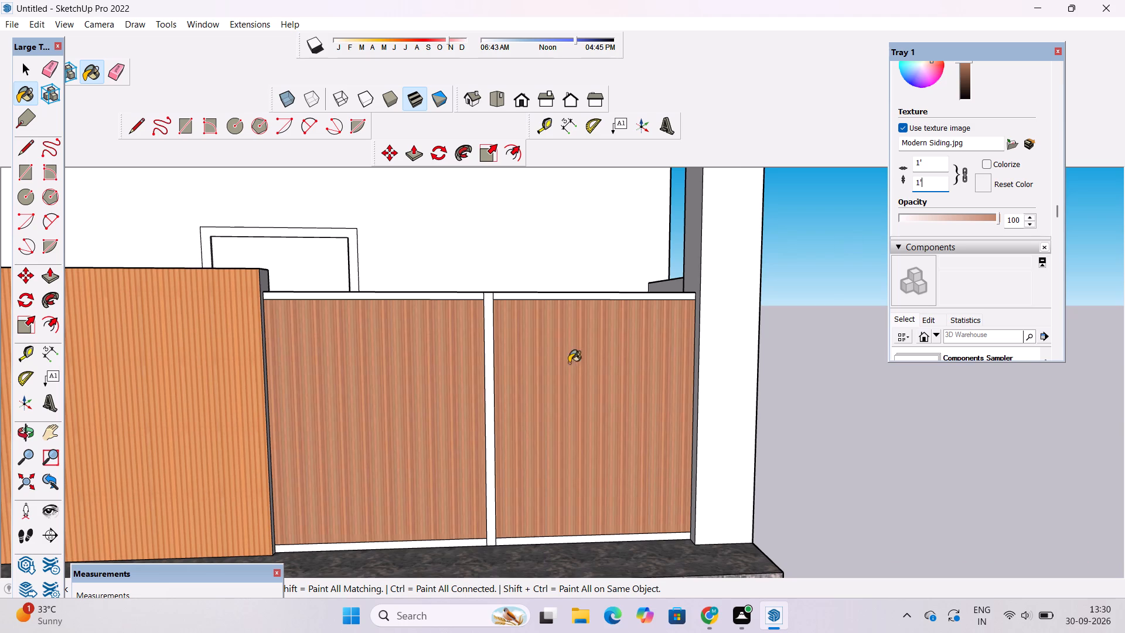
{"action": "scroll", "coordinate": [517, 390], "scroll_direction": "down", "scroll_amount": 9}
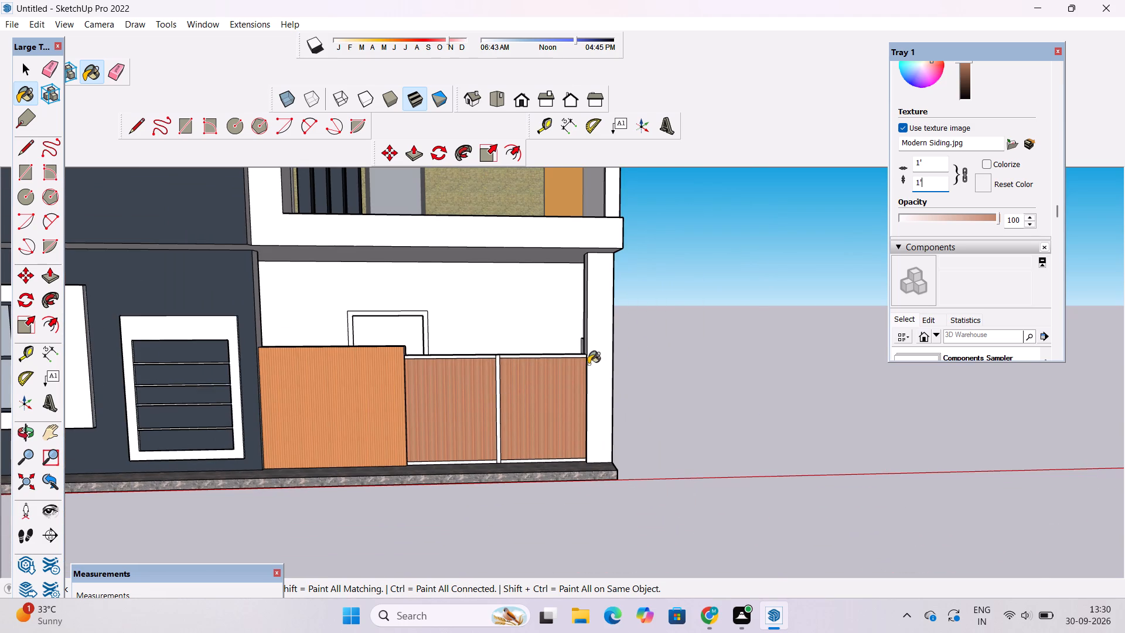
{"action": "key", "text": "space"}
{"action": "scroll", "coordinate": [787, 356], "scroll_direction": "down", "scroll_amount": 1}
{"action": "scroll", "coordinate": [813, 332], "scroll_direction": "up", "scroll_amount": 1}
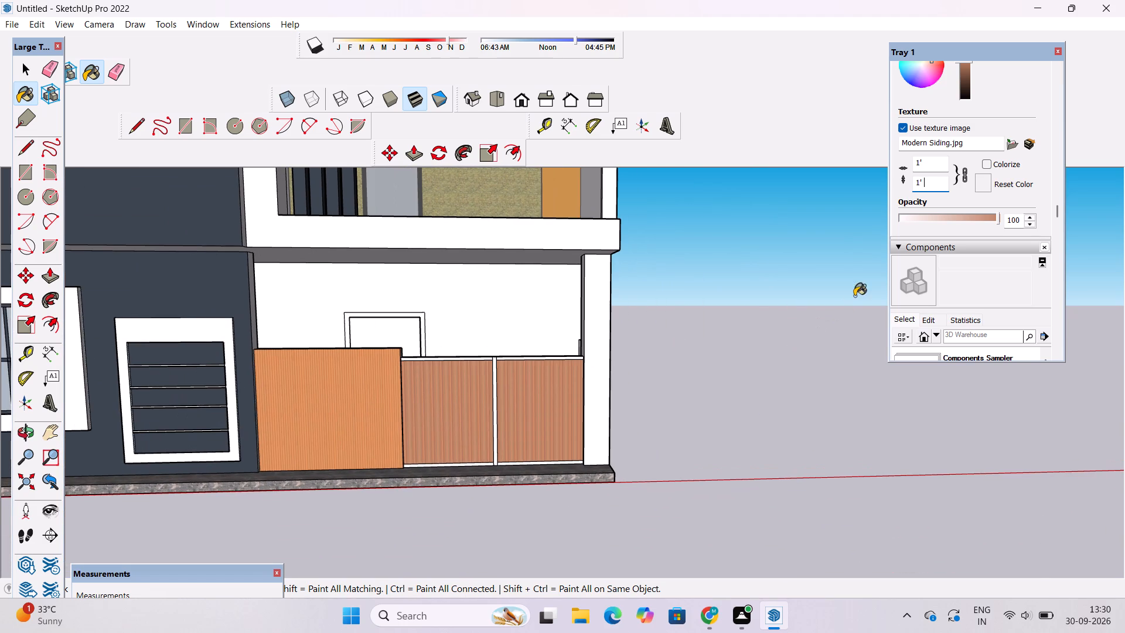
Recolour the Modern Siding material to a golden wood brown and darken it slightly.
{"action": "scroll", "coordinate": [960, 136], "scroll_direction": "up", "scroll_amount": 2}
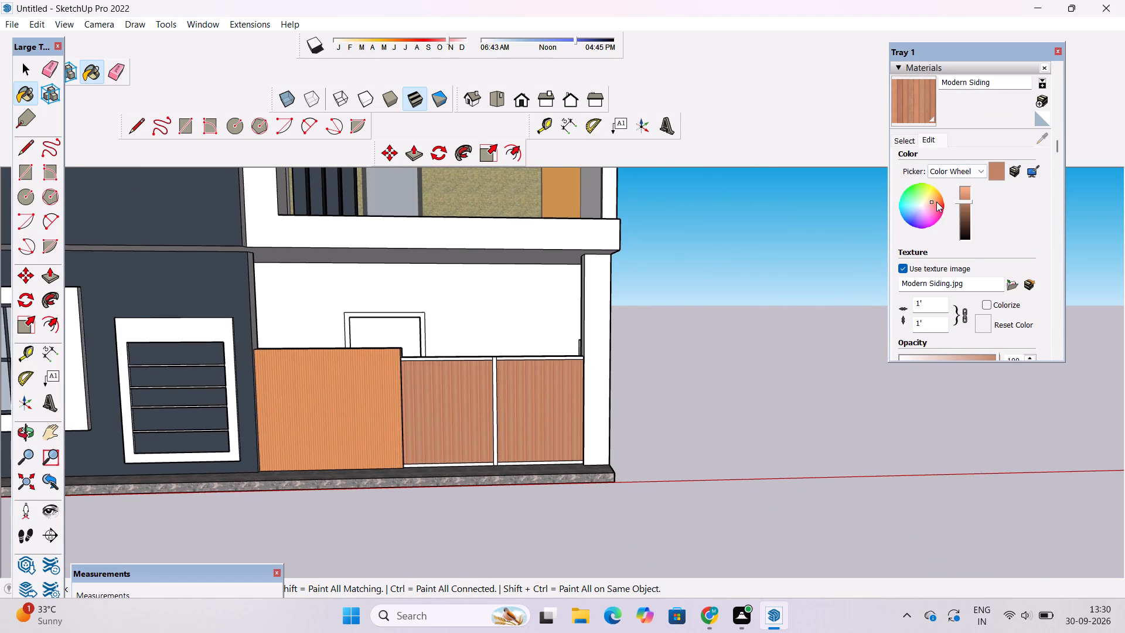
{"action": "scroll", "coordinate": [929, 209], "scroll_direction": "up", "scroll_amount": 2}
{"action": "scroll", "coordinate": [929, 209], "scroll_direction": "down", "scroll_amount": 1}
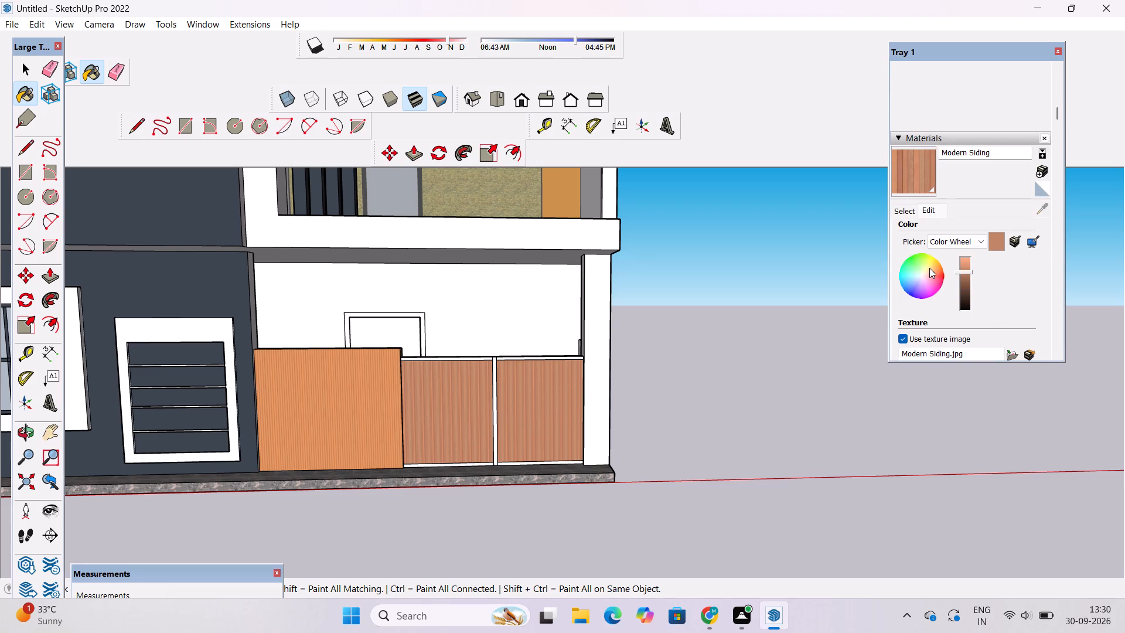
{"action": "left_click", "coordinate": [929, 268]}
{"action": "left_click", "coordinate": [929, 272]}
{"action": "left_click", "coordinate": [924, 277]}
{"action": "double_click", "coordinate": [923, 274]}
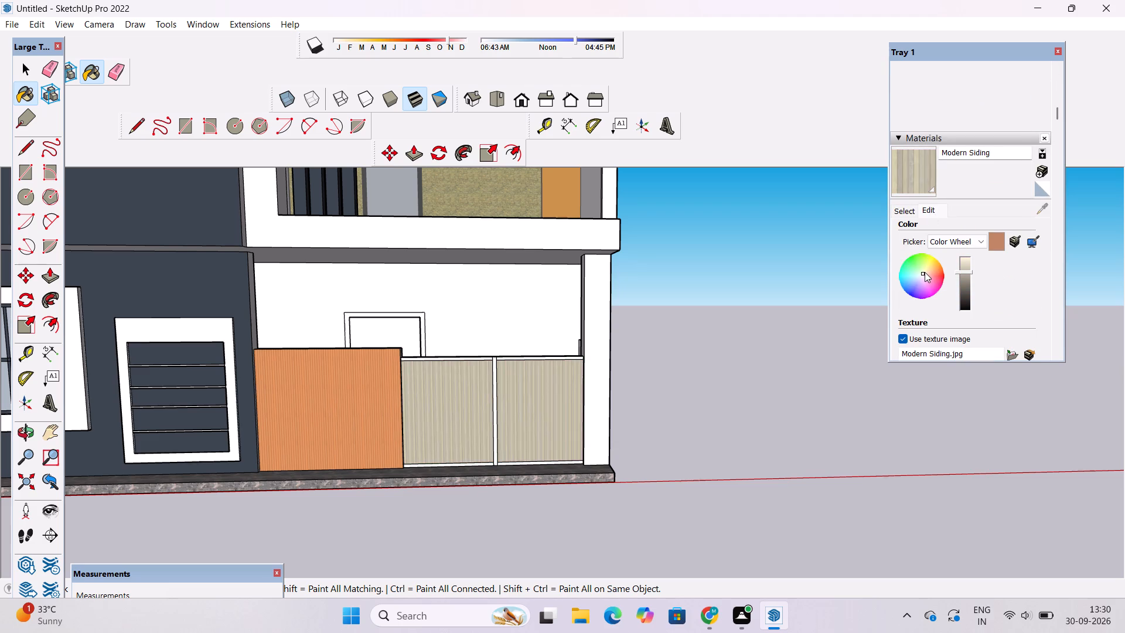
{"action": "left_click", "coordinate": [926, 270]}
{"action": "left_click", "coordinate": [927, 270]}
{"action": "left_click", "coordinate": [927, 270]}
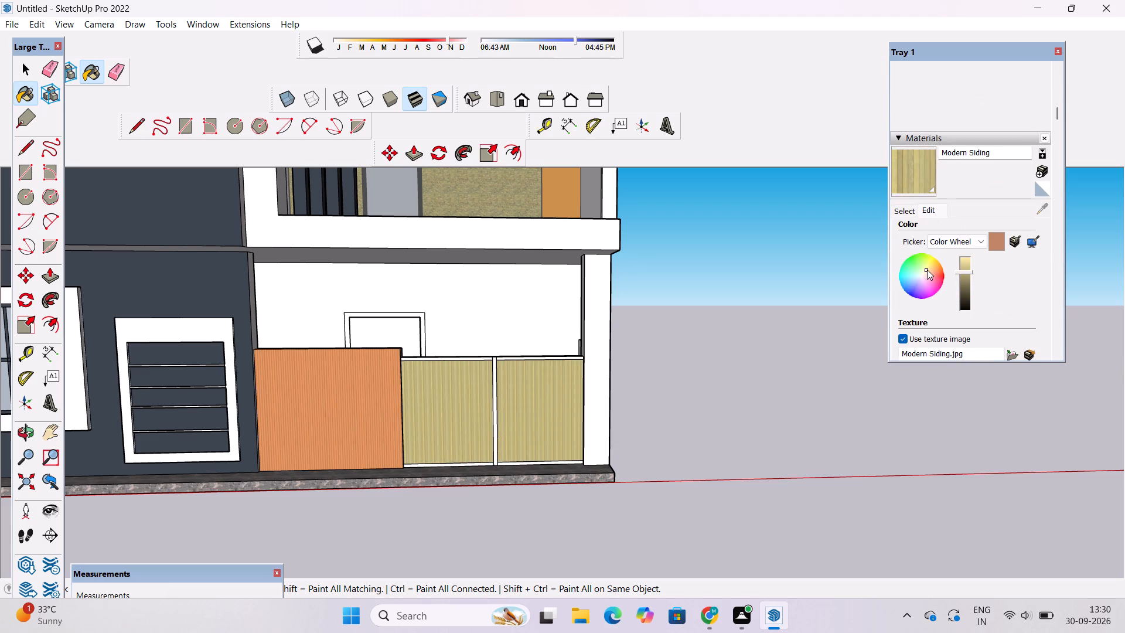
{"action": "left_click", "coordinate": [927, 270]}
{"action": "left_click", "coordinate": [932, 269]}
{"action": "left_click", "coordinate": [931, 270]}
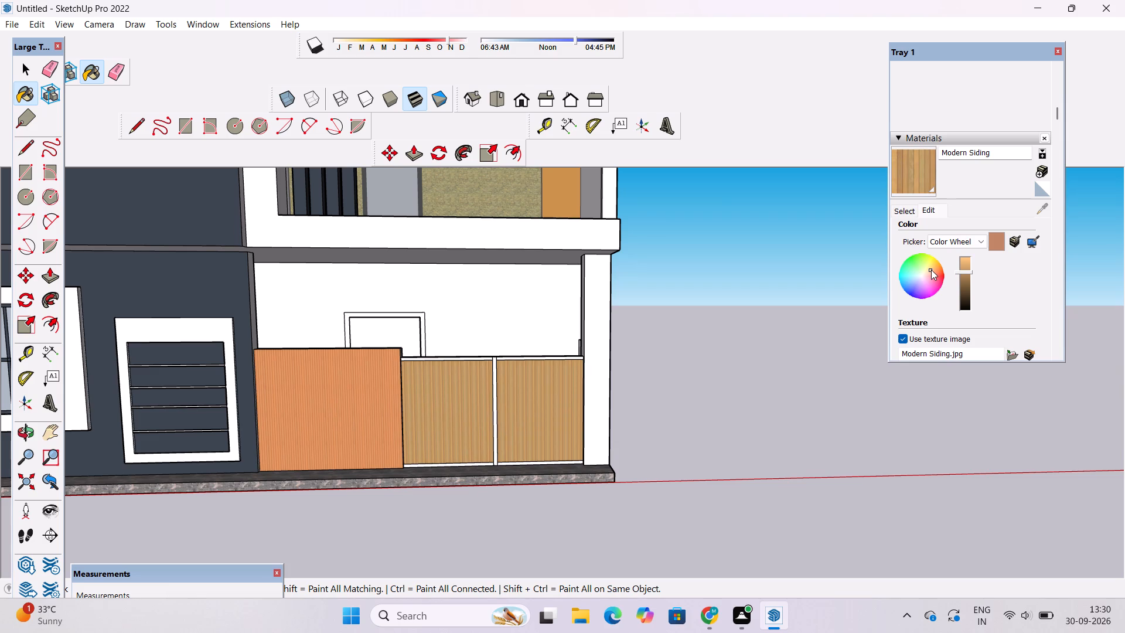
{"action": "left_click", "coordinate": [967, 274]}
{"action": "left_click", "coordinate": [967, 277]}
{"action": "key", "text": "space"}
{"action": "key", "text": "space"}
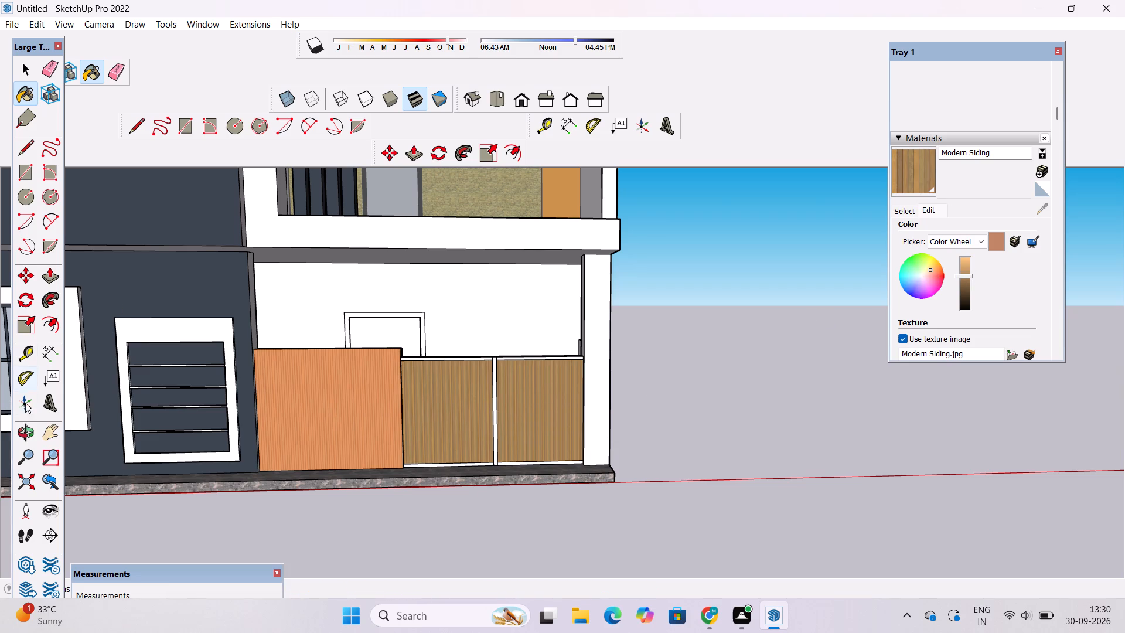
Paint the rear face of the low gate panels beside the Beadboard panel with Modern Siding.
{"action": "left_click", "coordinate": [25, 427]}
{"action": "scroll", "coordinate": [275, 354], "scroll_direction": "down", "scroll_amount": 5}
{"action": "left_click_drag", "start_coordinate": [332, 356], "coordinate": [538, 358]}
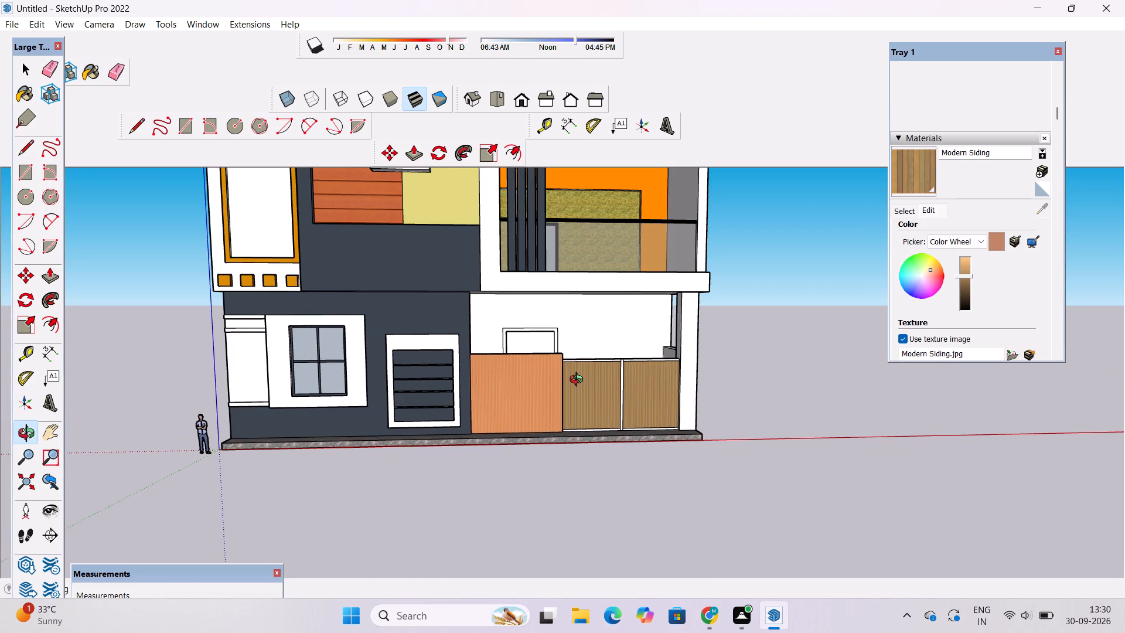
{"action": "left_click_drag", "start_coordinate": [579, 381], "coordinate": [476, 380], "text": "shift"}
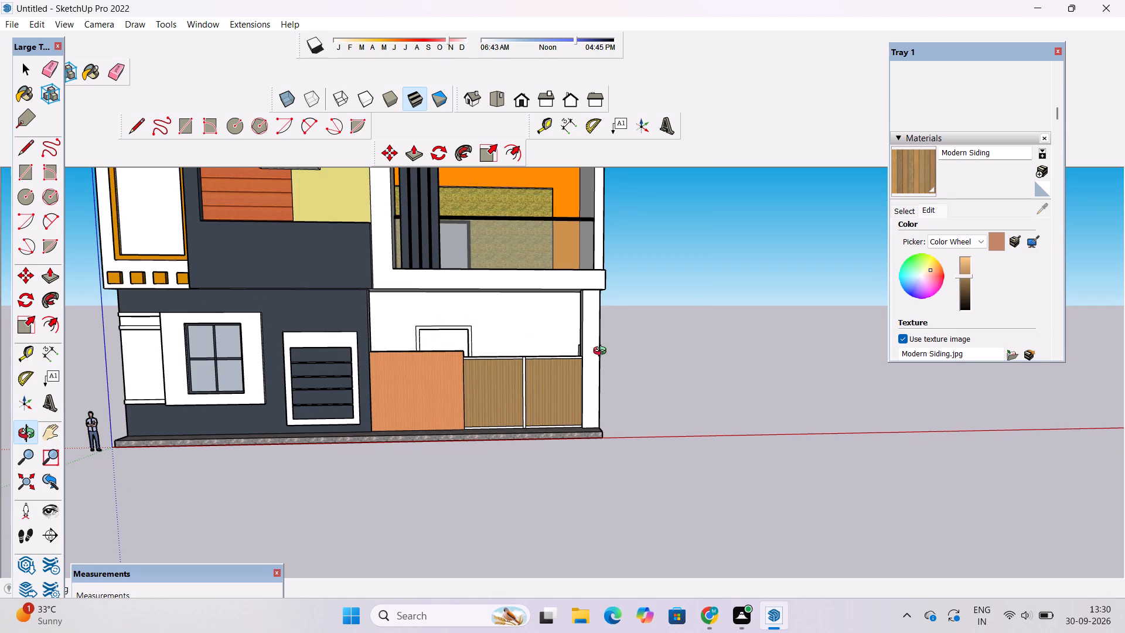
{"action": "left_click_drag", "start_coordinate": [602, 355], "coordinate": [114, 516]}
{"action": "scroll", "coordinate": [586, 353], "scroll_direction": "up", "scroll_amount": 10}
{"action": "left_click_drag", "start_coordinate": [584, 379], "coordinate": [557, 362]}
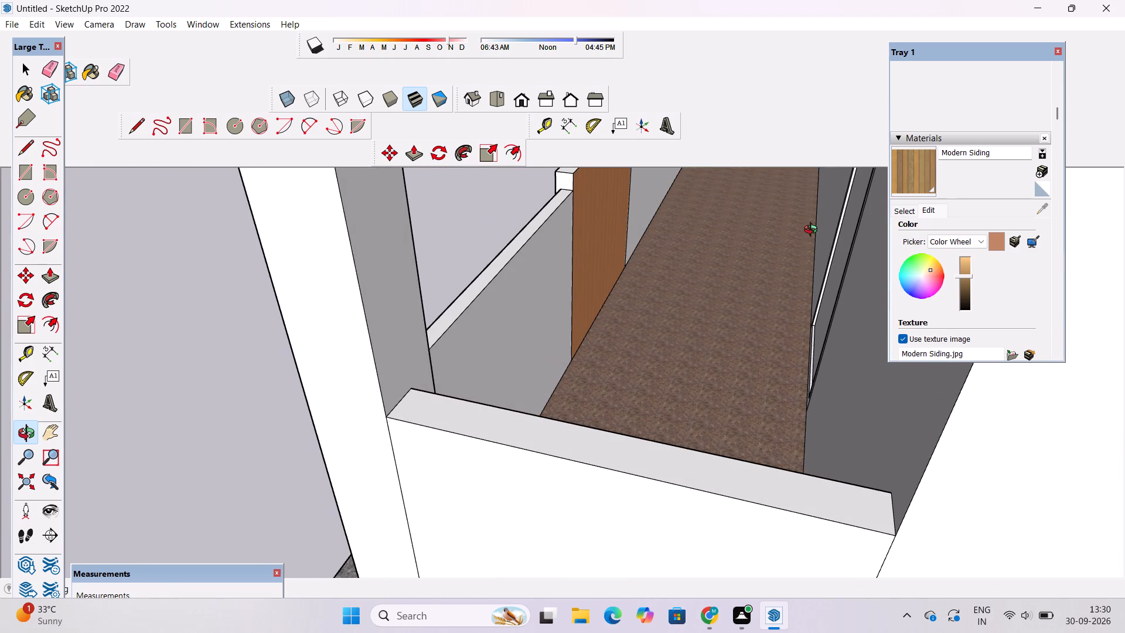
{"action": "left_click", "coordinate": [914, 172]}
{"action": "left_click", "coordinate": [481, 322]}
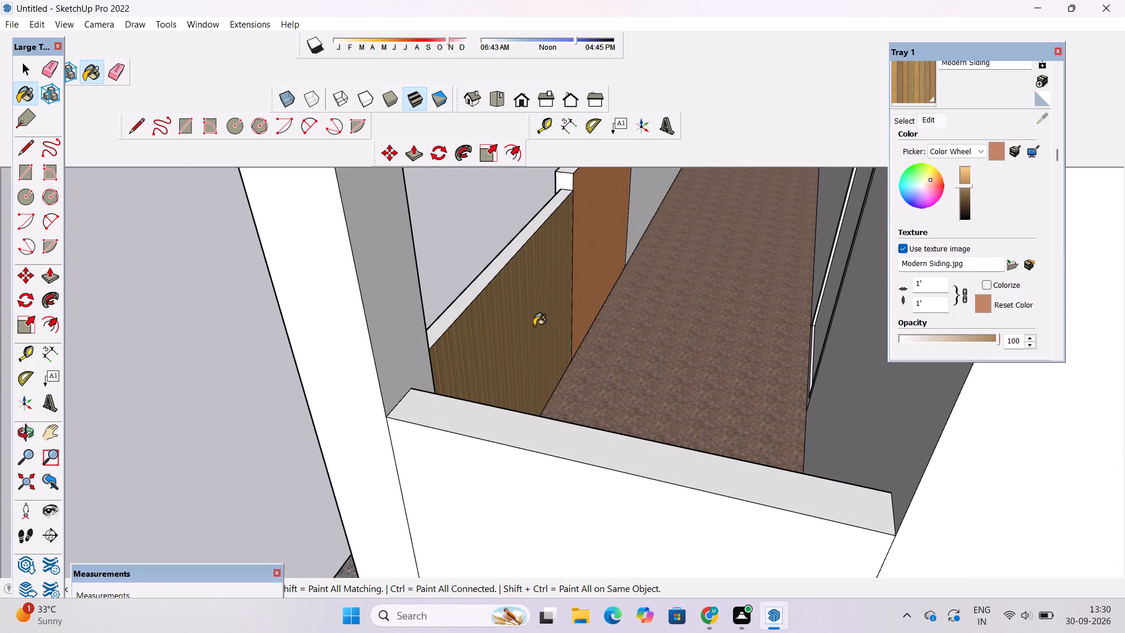
Examine the recoloured gate panels and the ground-floor facade from the front and from an angle.
{"action": "key", "text": "o"}
{"action": "scroll", "coordinate": [530, 332], "scroll_direction": "down", "scroll_amount": 5}
{"action": "left_click_drag", "start_coordinate": [367, 400], "coordinate": [680, 318]}
{"action": "scroll", "coordinate": [544, 345], "scroll_direction": "down", "scroll_amount": 3}
{"action": "left_click_drag", "start_coordinate": [542, 362], "coordinate": [580, 354]}
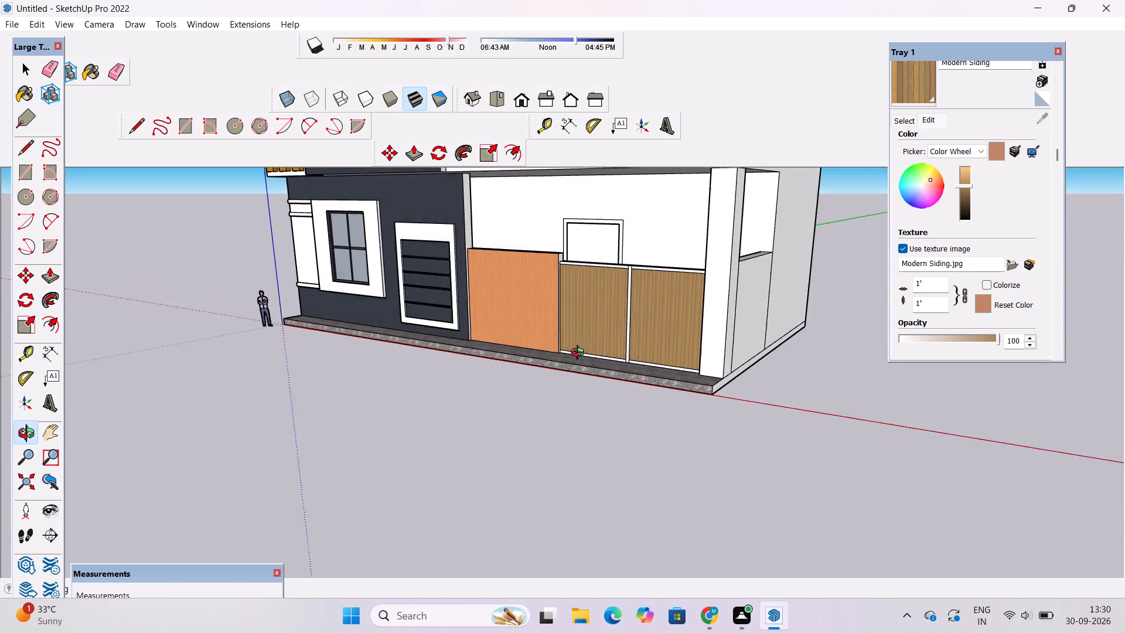
{"action": "left_click_drag", "start_coordinate": [580, 354], "coordinate": [607, 333]}
{"action": "scroll", "coordinate": [611, 336], "scroll_direction": "up", "scroll_amount": 2}
{"action": "left_click_drag", "start_coordinate": [540, 373], "coordinate": [758, 367]}
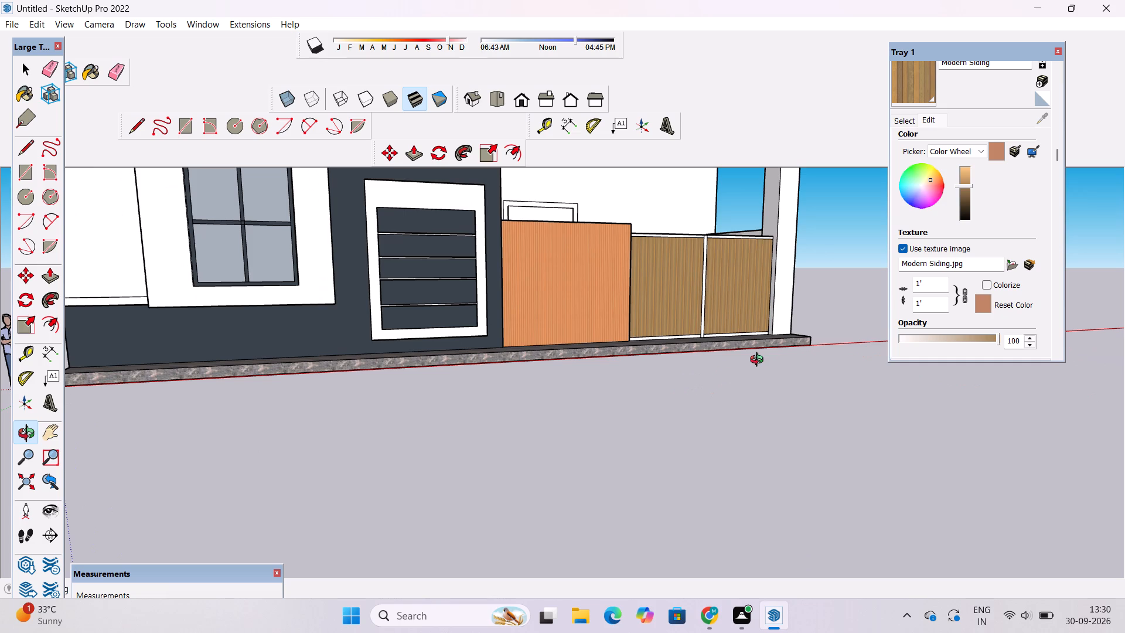
{"action": "left_click_drag", "start_coordinate": [718, 356], "coordinate": [584, 370], "text": "shift"}
{"action": "scroll", "coordinate": [580, 370], "scroll_direction": "down", "scroll_amount": 2}
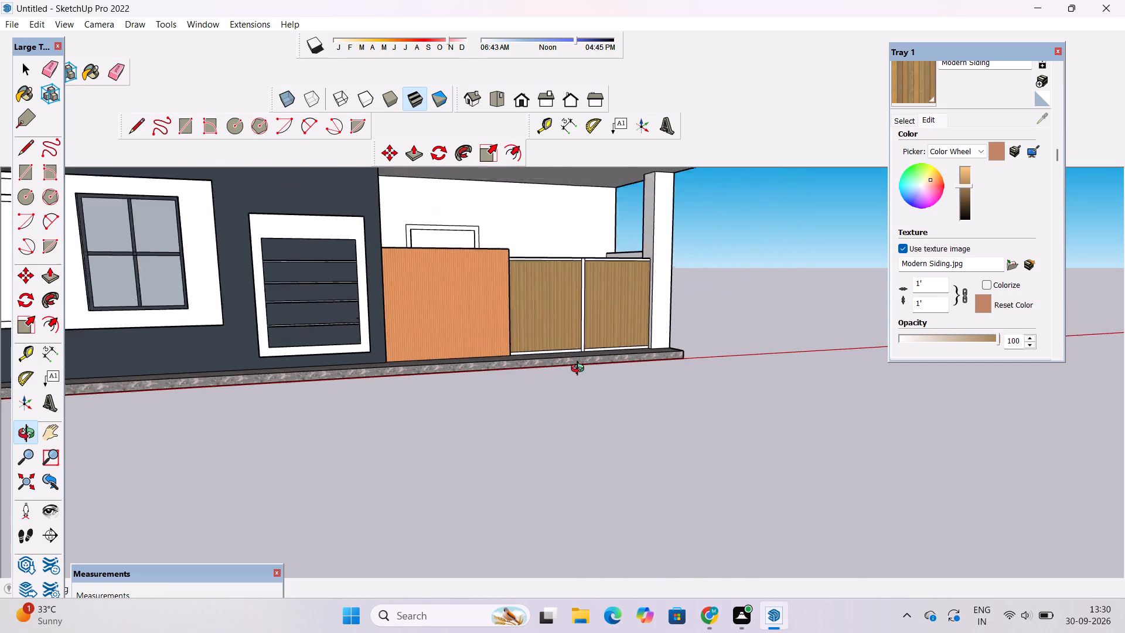
{"action": "scroll", "coordinate": [580, 370], "scroll_direction": "down", "scroll_amount": 2}
{"action": "left_click_drag", "start_coordinate": [580, 375], "coordinate": [570, 416]}
{"action": "scroll", "coordinate": [589, 393], "scroll_direction": "up", "scroll_amount": 1}
{"action": "left_click_drag", "start_coordinate": [589, 393], "coordinate": [565, 367]}
{"action": "left_click_drag", "start_coordinate": [561, 367], "coordinate": [521, 410], "text": "shift"}
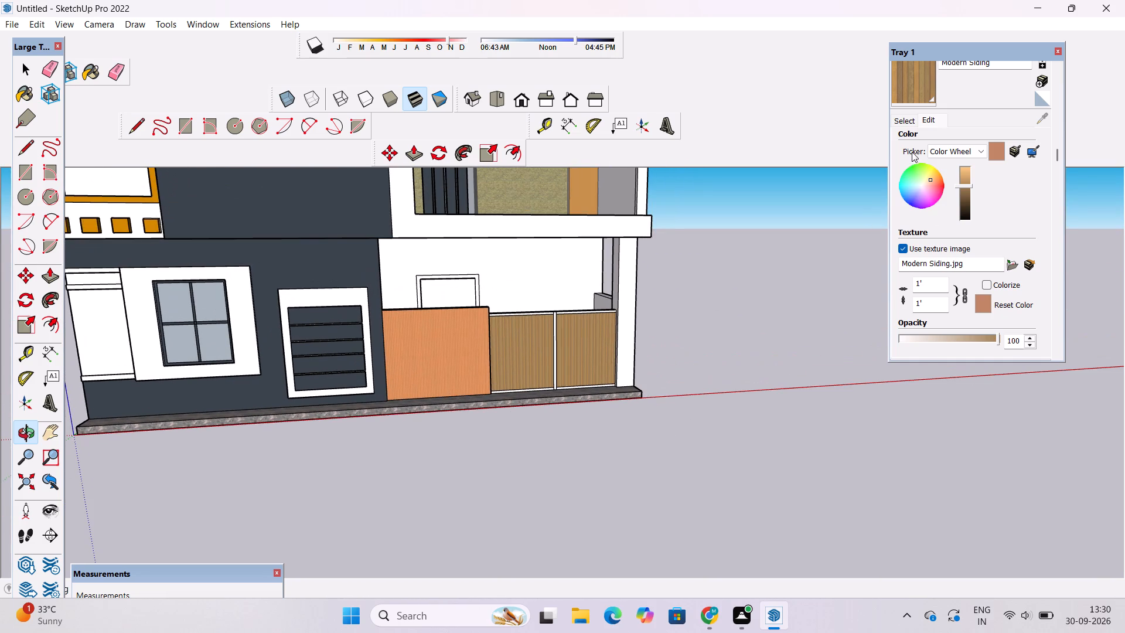
Paint the tall recessed wall panel beside the ground-floor window and the narrow strip above it with 0111_SlateGray from Colors-Named.
{"action": "left_click", "coordinate": [911, 119]}
{"action": "left_click", "coordinate": [974, 135]}
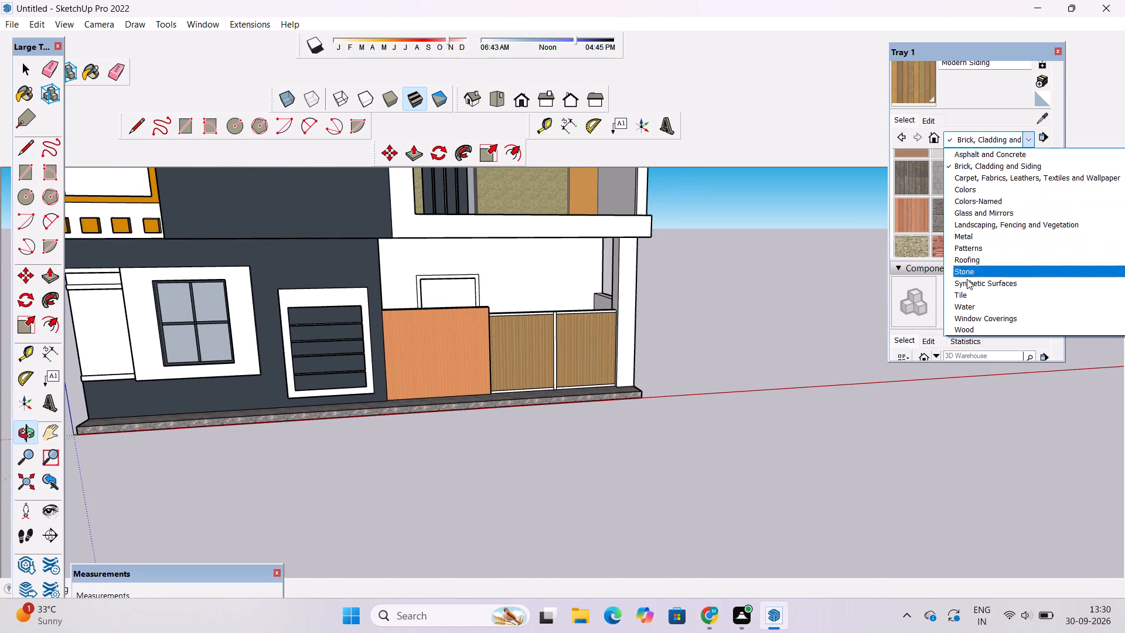
{"action": "left_click", "coordinate": [973, 203]}
{"action": "scroll", "coordinate": [976, 224], "scroll_direction": "down", "scroll_amount": 7}
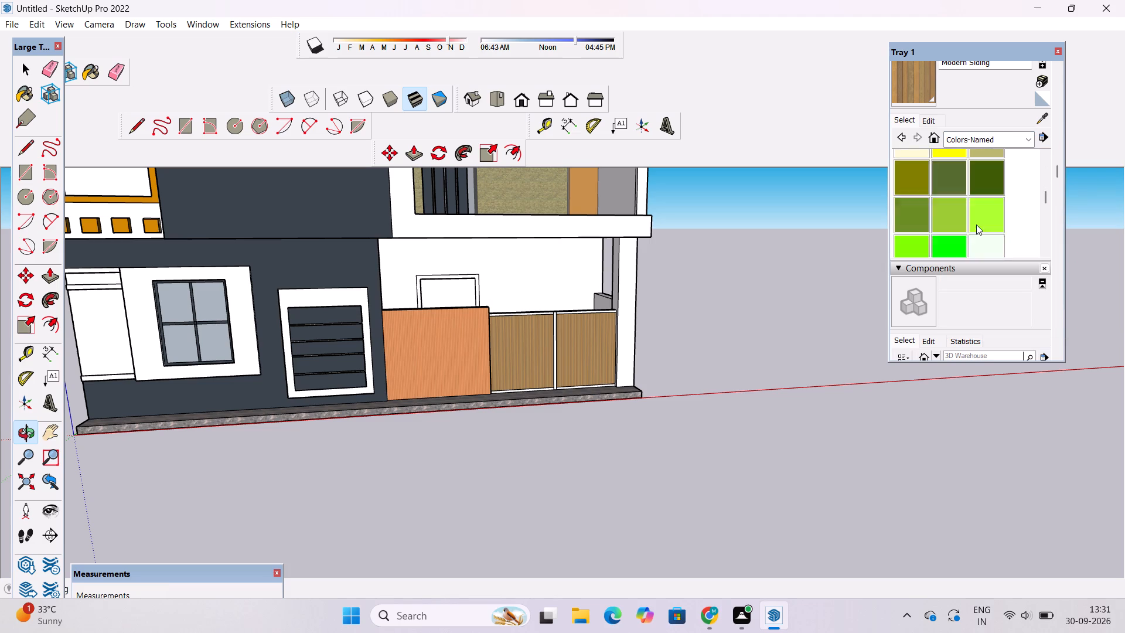
{"action": "scroll", "coordinate": [976, 224], "scroll_direction": "down", "scroll_amount": 13}
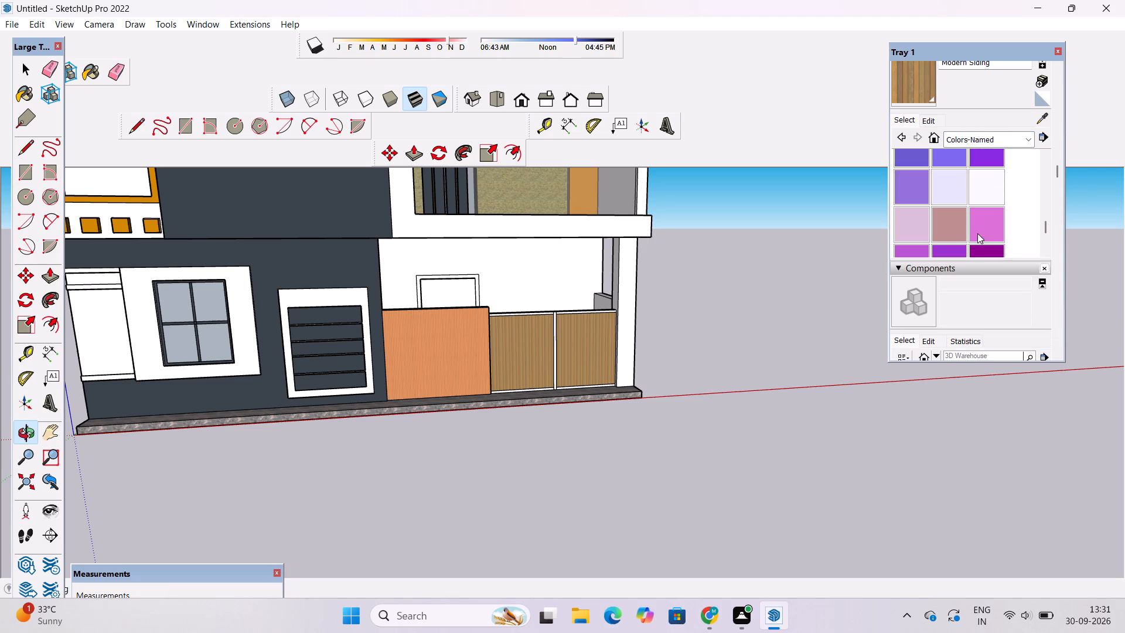
{"action": "scroll", "coordinate": [981, 188], "scroll_direction": "up", "scroll_amount": 1}
{"action": "left_click", "coordinate": [981, 188]}
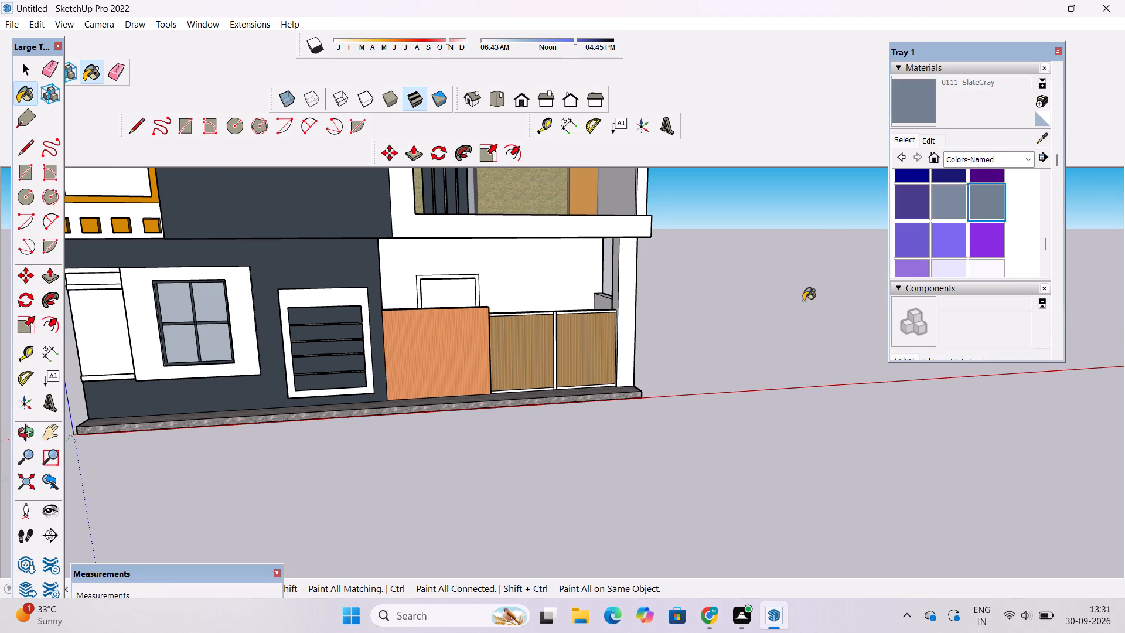
{"action": "scroll", "coordinate": [691, 354], "scroll_direction": "down", "scroll_amount": 1}
{"action": "scroll", "coordinate": [168, 315], "scroll_direction": "up", "scroll_amount": 9}
{"action": "left_click", "coordinate": [150, 328]}
{"action": "scroll", "coordinate": [158, 248], "scroll_direction": "up", "scroll_amount": 2}
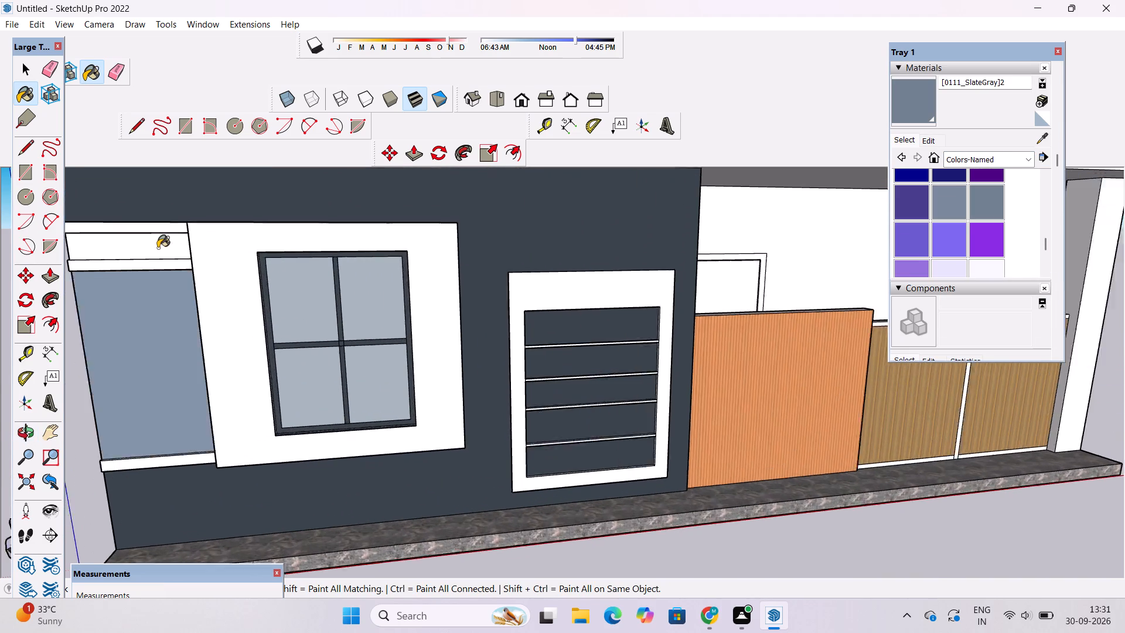
{"action": "scroll", "coordinate": [158, 248], "scroll_direction": "up", "scroll_amount": 2}
{"action": "left_click", "coordinate": [158, 248]}
{"action": "scroll", "coordinate": [166, 266], "scroll_direction": "down", "scroll_amount": 5}
Darken the SlateGray material on the recessed wall panels to a deep slate close to the surrounding wall.
{"action": "left_click", "coordinate": [929, 141]}
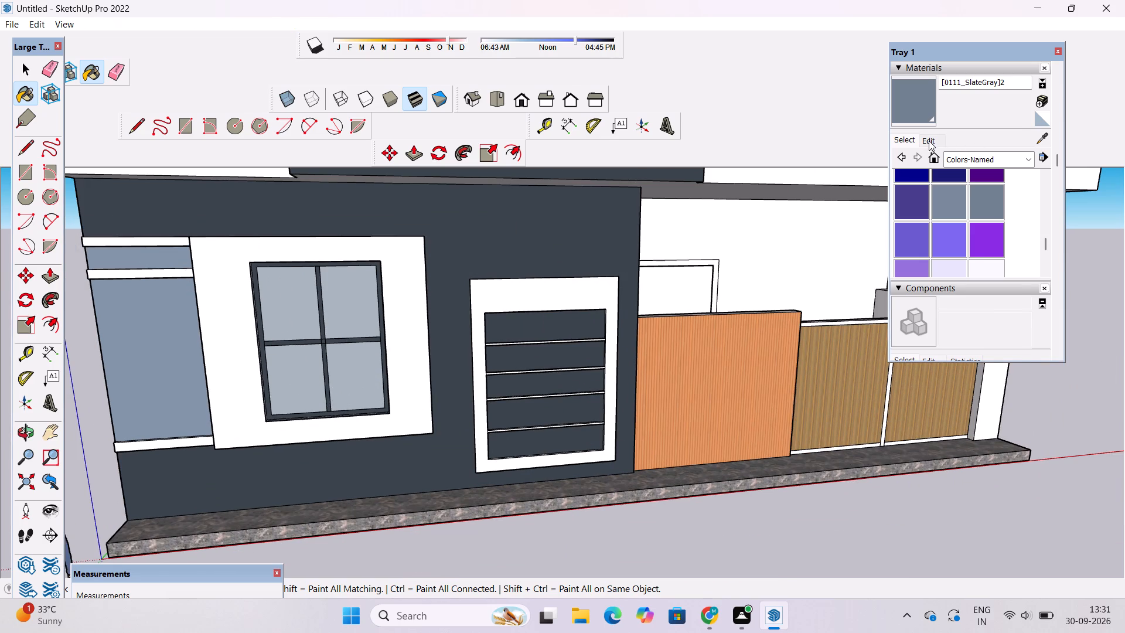
{"action": "left_click", "coordinate": [966, 215]}
{"action": "left_click", "coordinate": [966, 222]}
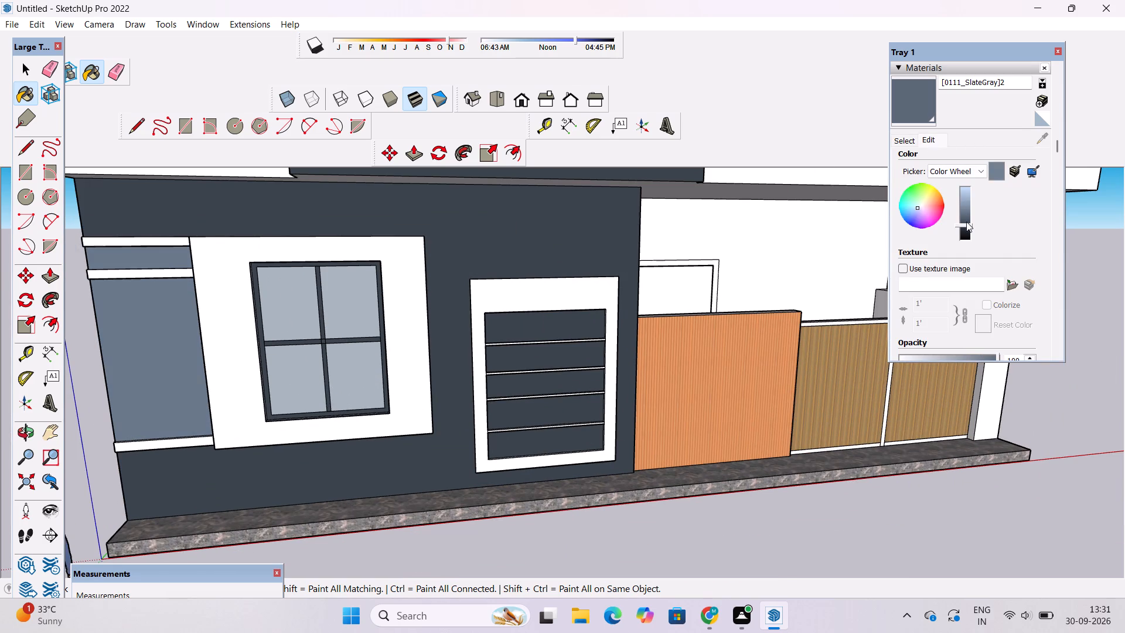
{"action": "scroll", "coordinate": [565, 406], "scroll_direction": "down", "scroll_amount": 4}
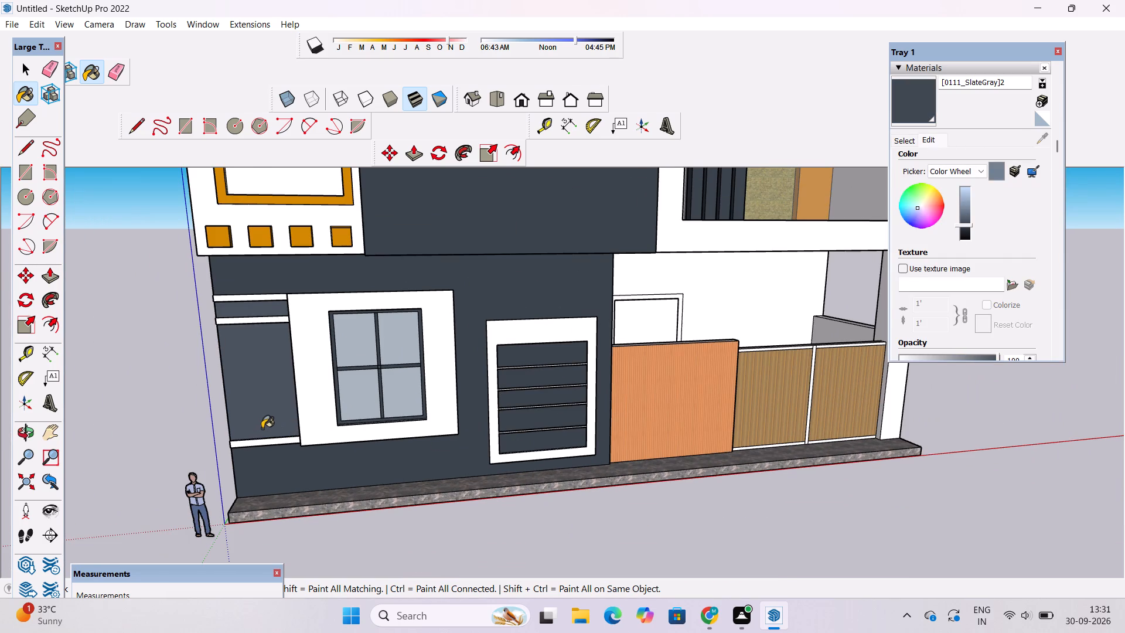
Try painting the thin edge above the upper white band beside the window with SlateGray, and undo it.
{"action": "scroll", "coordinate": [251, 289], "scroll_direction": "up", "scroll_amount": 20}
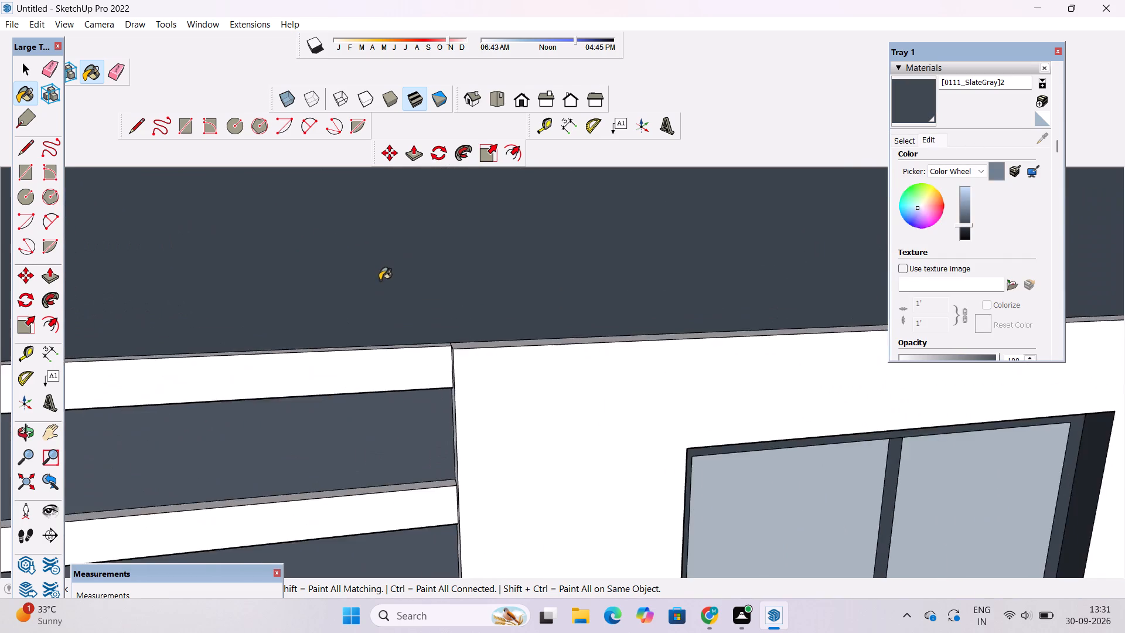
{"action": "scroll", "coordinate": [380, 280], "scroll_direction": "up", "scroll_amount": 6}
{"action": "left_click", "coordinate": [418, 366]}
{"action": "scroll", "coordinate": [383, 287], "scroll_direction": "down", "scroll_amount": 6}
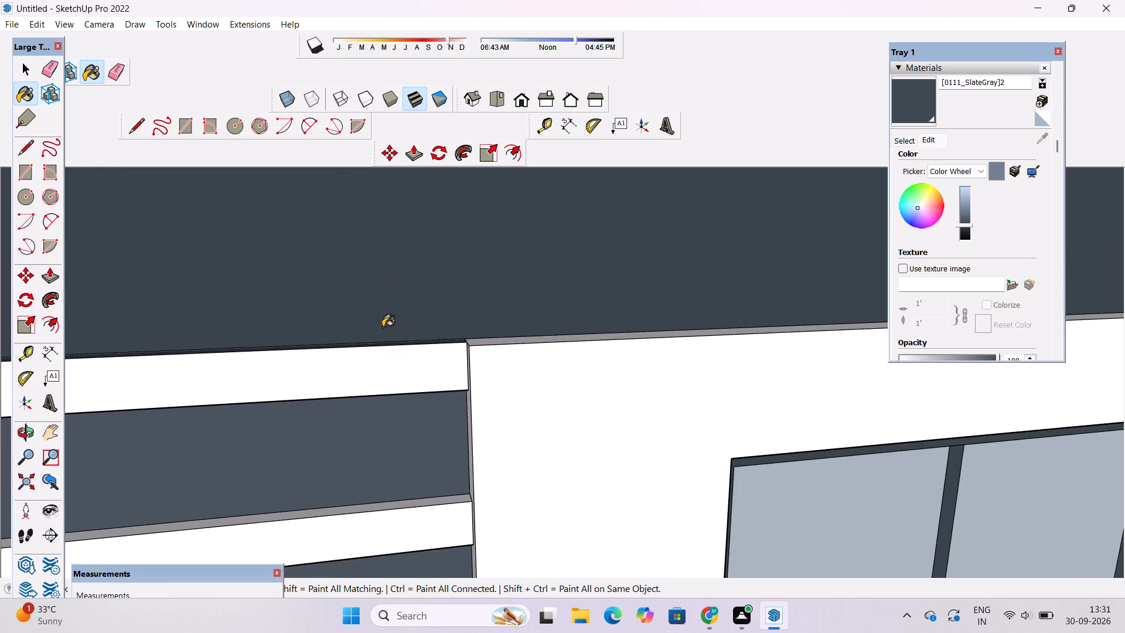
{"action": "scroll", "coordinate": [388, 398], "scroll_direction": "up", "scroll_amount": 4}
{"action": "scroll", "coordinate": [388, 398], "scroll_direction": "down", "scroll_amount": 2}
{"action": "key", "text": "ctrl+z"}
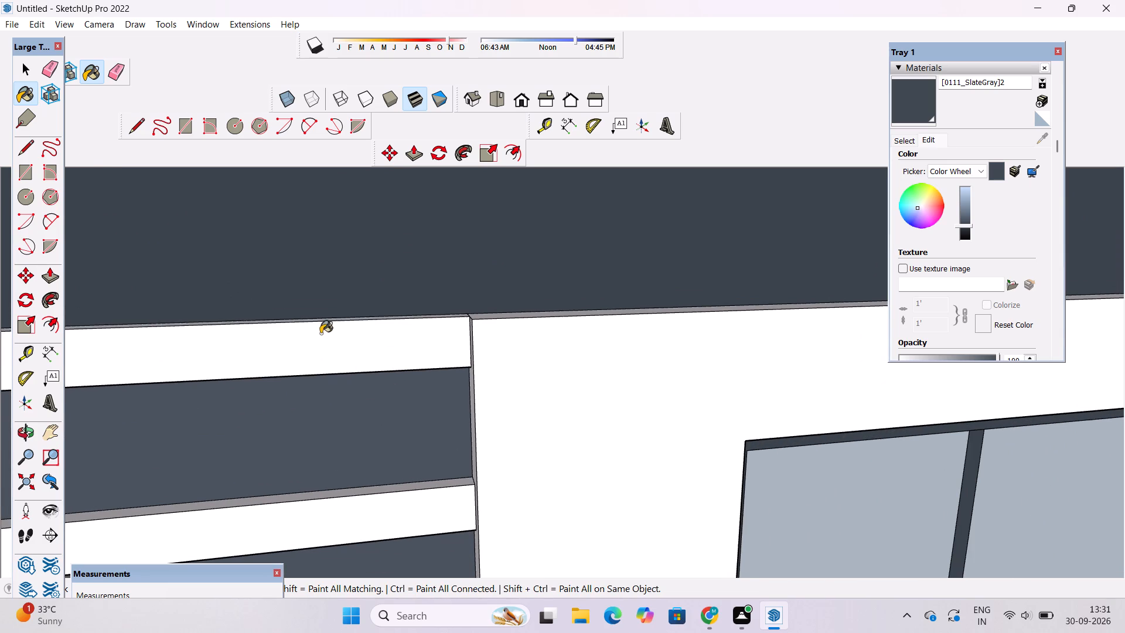
Paint the top rails, their upper faces and the centre post of the two-panel wooden gate with the darkened SlateGray.
{"action": "scroll", "coordinate": [321, 333], "scroll_direction": "down", "scroll_amount": 20}
{"action": "scroll", "coordinate": [321, 333], "scroll_direction": "down", "scroll_amount": 7}
{"action": "scroll", "coordinate": [763, 354], "scroll_direction": "up", "scroll_amount": 5}
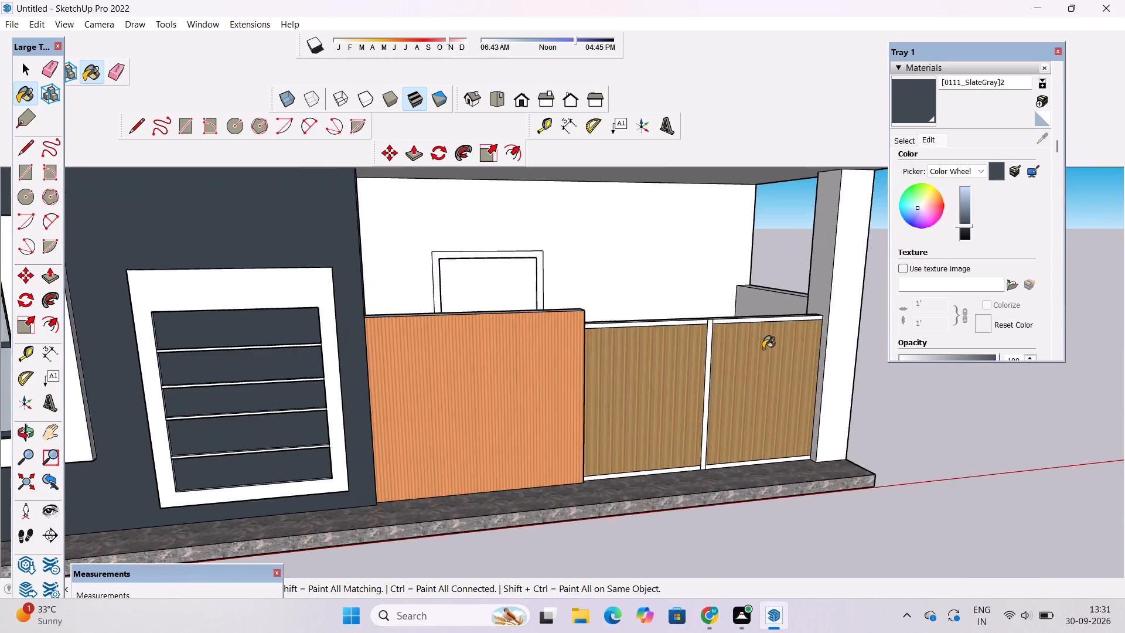
{"action": "scroll", "coordinate": [763, 349], "scroll_direction": "up", "scroll_amount": 10}
{"action": "left_click", "coordinate": [762, 307]}
{"action": "left_click", "coordinate": [649, 304]}
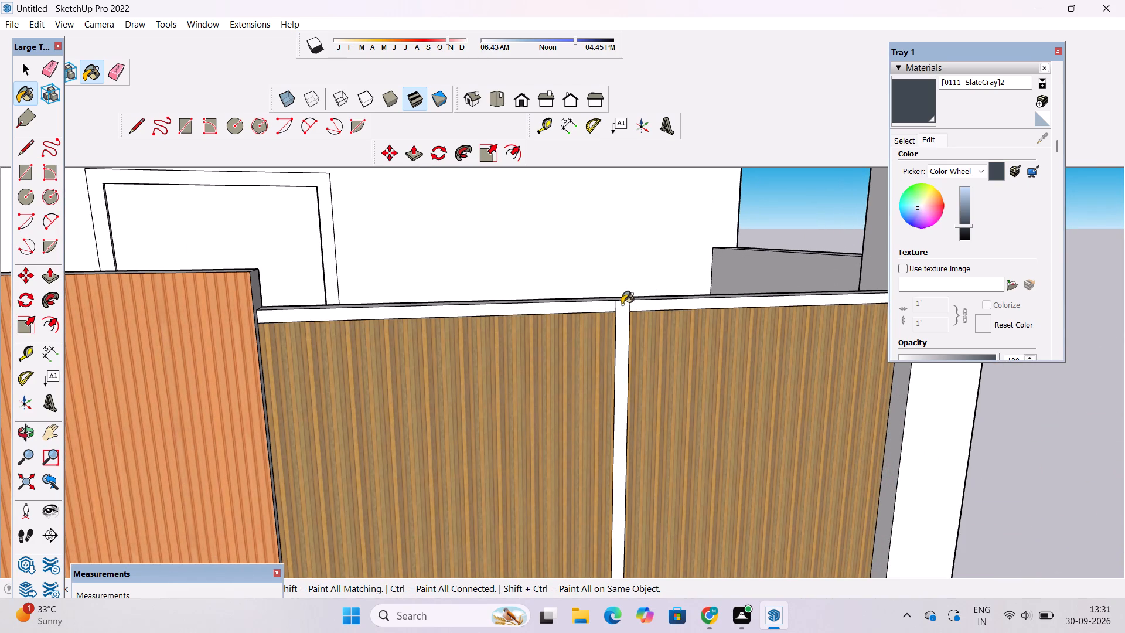
{"action": "left_click", "coordinate": [622, 304]}
{"action": "left_click", "coordinate": [595, 311]}
{"action": "scroll", "coordinate": [605, 301], "scroll_direction": "up", "scroll_amount": 9}
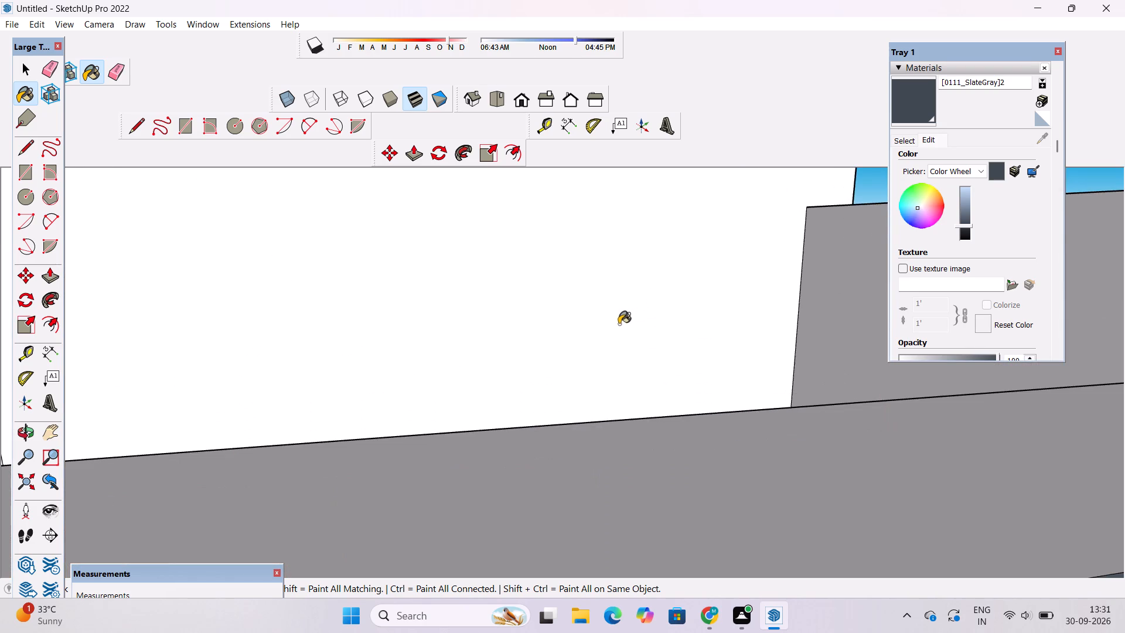
{"action": "scroll", "coordinate": [625, 367], "scroll_direction": "down", "scroll_amount": 2}
{"action": "left_click", "coordinate": [637, 397]}
Paint both bottom rails of the wooden gate with the darkened SlateGray.
{"action": "scroll", "coordinate": [553, 311], "scroll_direction": "down", "scroll_amount": 12}
{"action": "scroll", "coordinate": [553, 310], "scroll_direction": "up", "scroll_amount": 1}
{"action": "scroll", "coordinate": [551, 309], "scroll_direction": "down", "scroll_amount": 5}
{"action": "scroll", "coordinate": [585, 441], "scroll_direction": "up", "scroll_amount": 20}
{"action": "scroll", "coordinate": [585, 441], "scroll_direction": "up", "scroll_amount": 4}
{"action": "left_click", "coordinate": [478, 428]}
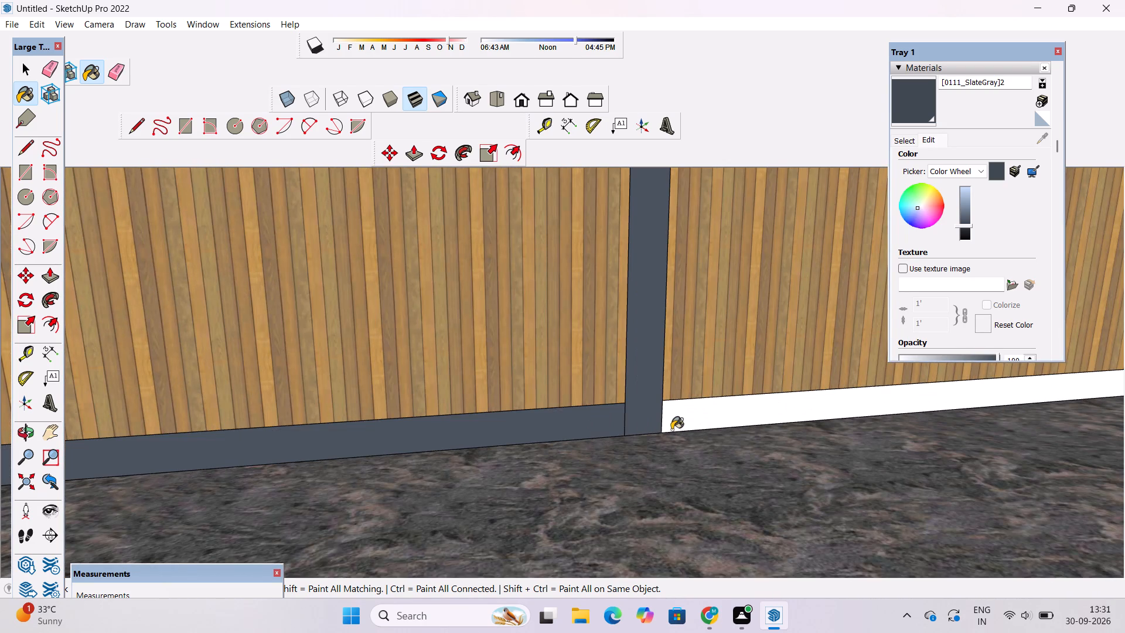
{"action": "left_click", "coordinate": [679, 416]}
{"action": "scroll", "coordinate": [331, 451], "scroll_direction": "down", "scroll_amount": 18}
{"action": "scroll", "coordinate": [414, 441], "scroll_direction": "down", "scroll_amount": 2}
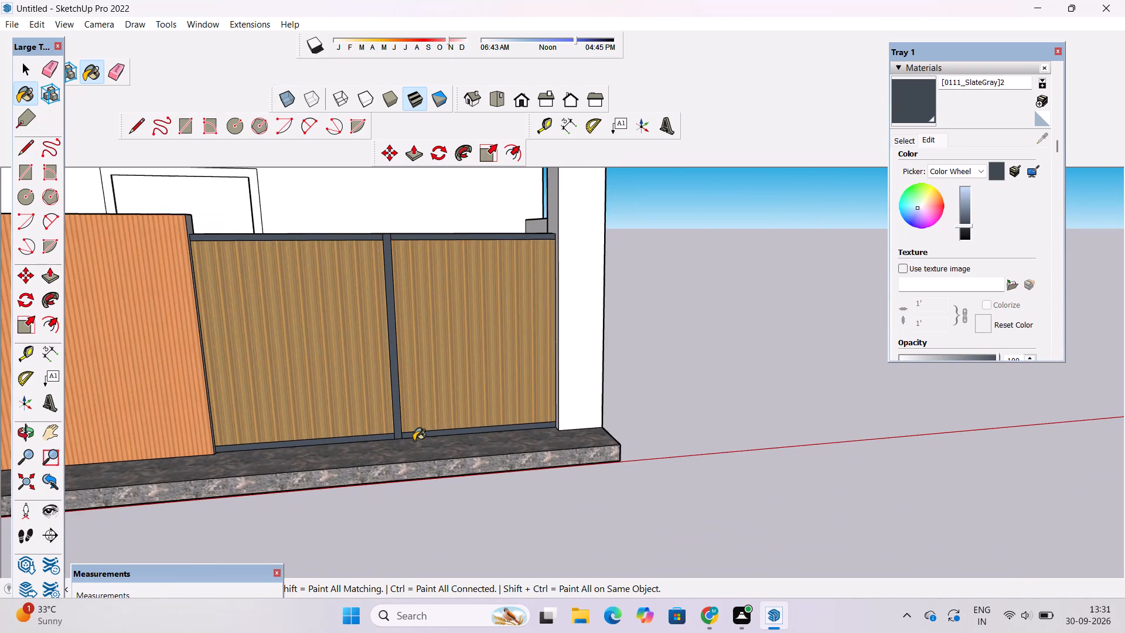
{"action": "scroll", "coordinate": [414, 441], "scroll_direction": "down", "scroll_amount": 3}
Examine the gate frame, Beadboard panel and surrounding porch from the side, above and the front.
{"action": "key", "text": "o"}
{"action": "left_click_drag", "start_coordinate": [534, 479], "coordinate": [299, 445]}
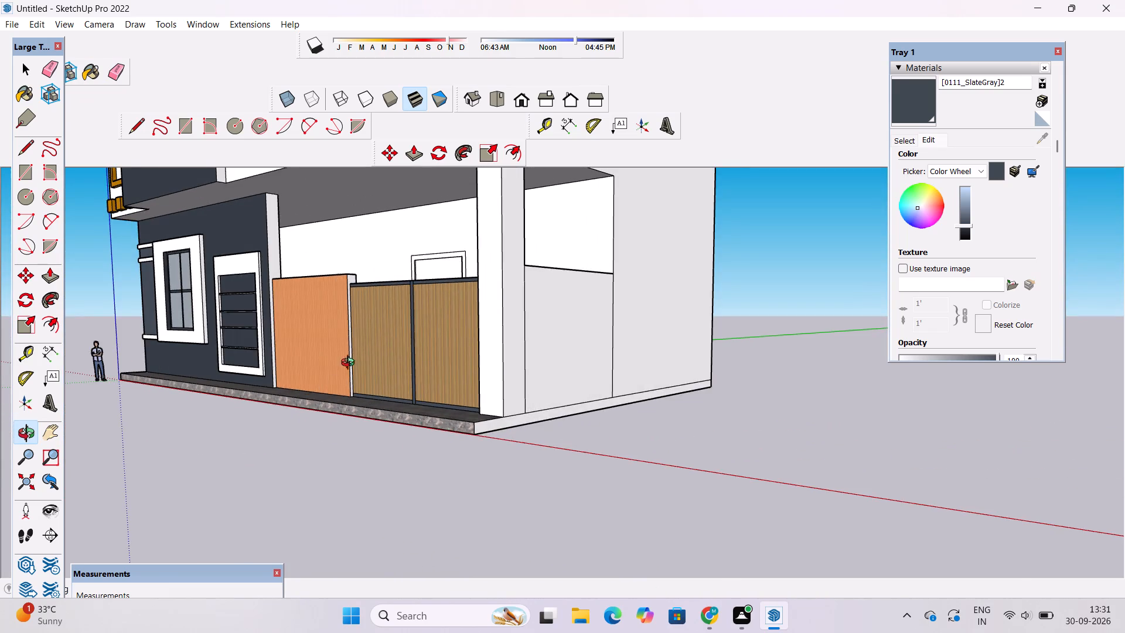
{"action": "scroll", "coordinate": [363, 304], "scroll_direction": "up", "scroll_amount": 4}
{"action": "left_click_drag", "start_coordinate": [363, 303], "coordinate": [394, 422], "text": "shift"}
{"action": "scroll", "coordinate": [379, 401], "scroll_direction": "up", "scroll_amount": 4}
{"action": "left_click_drag", "start_coordinate": [379, 401], "coordinate": [599, 430]}
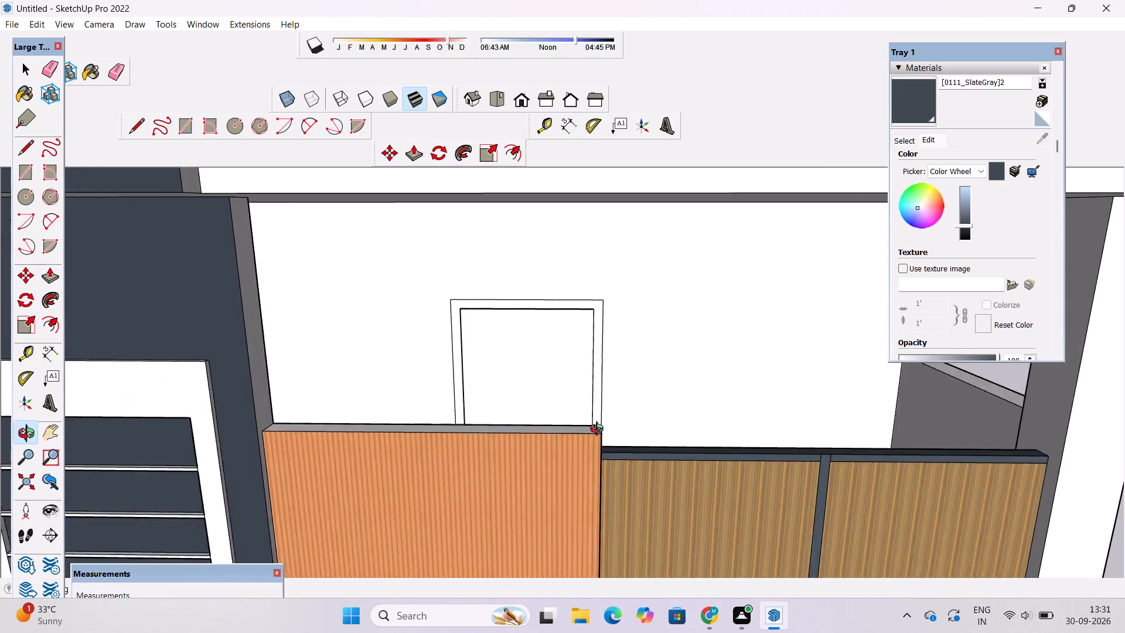
{"action": "left_click_drag", "start_coordinate": [599, 430], "coordinate": [599, 431]}
{"action": "scroll", "coordinate": [597, 433], "scroll_direction": "down", "scroll_amount": 4}
{"action": "left_click_drag", "start_coordinate": [630, 429], "coordinate": [397, 441], "text": "shift"}
{"action": "left_click_drag", "start_coordinate": [415, 459], "coordinate": [362, 440]}
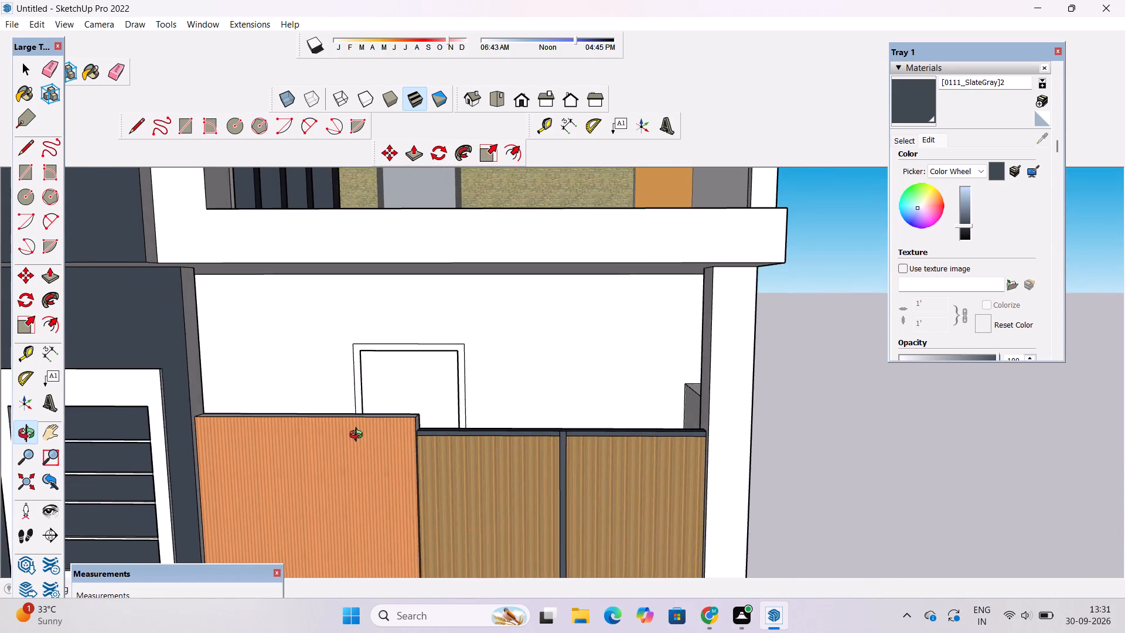
{"action": "left_click_drag", "start_coordinate": [359, 431], "coordinate": [402, 452], "text": "shift"}
{"action": "left_click_drag", "start_coordinate": [403, 452], "coordinate": [407, 431]}
{"action": "scroll", "coordinate": [407, 431], "scroll_direction": "down", "scroll_amount": 4}
{"action": "scroll", "coordinate": [493, 397], "scroll_direction": "down", "scroll_amount": 1}
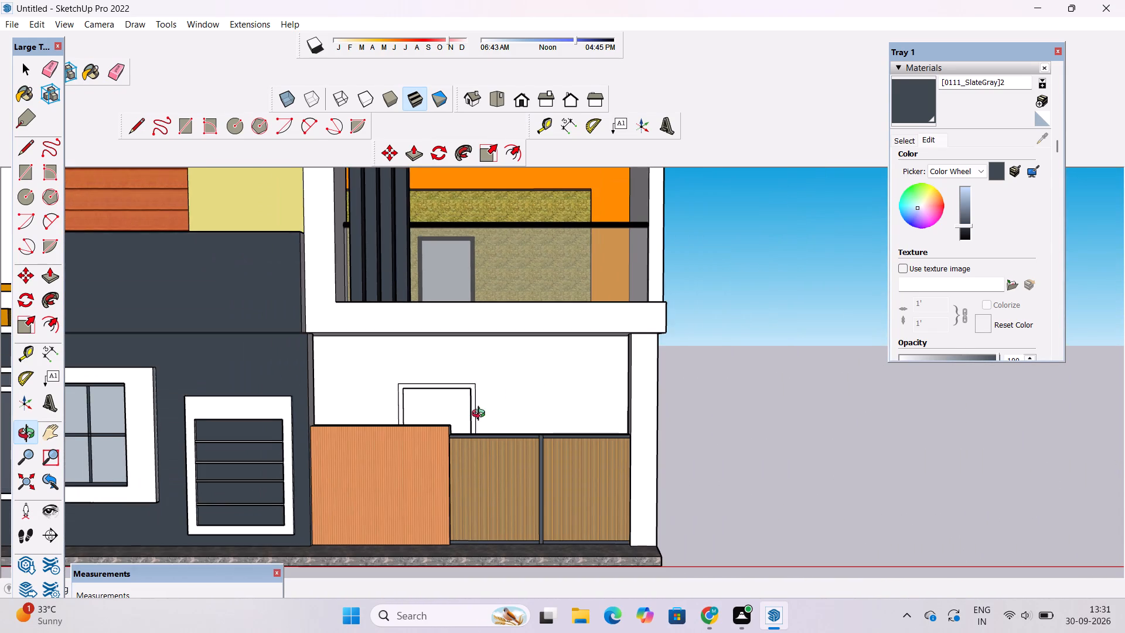
Paint the front face and one inner side face of the door frame on the white wall behind the gate with the darkened SlateGray.
{"action": "left_click_drag", "start_coordinate": [481, 417], "coordinate": [484, 411], "text": "shift"}
{"action": "scroll", "coordinate": [484, 411], "scroll_direction": "down", "scroll_amount": 5}
{"action": "left_click_drag", "start_coordinate": [487, 417], "coordinate": [509, 498], "text": "shift"}
{"action": "scroll", "coordinate": [498, 472], "scroll_direction": "down", "scroll_amount": 3}
{"action": "left_click_drag", "start_coordinate": [497, 465], "coordinate": [514, 481]}
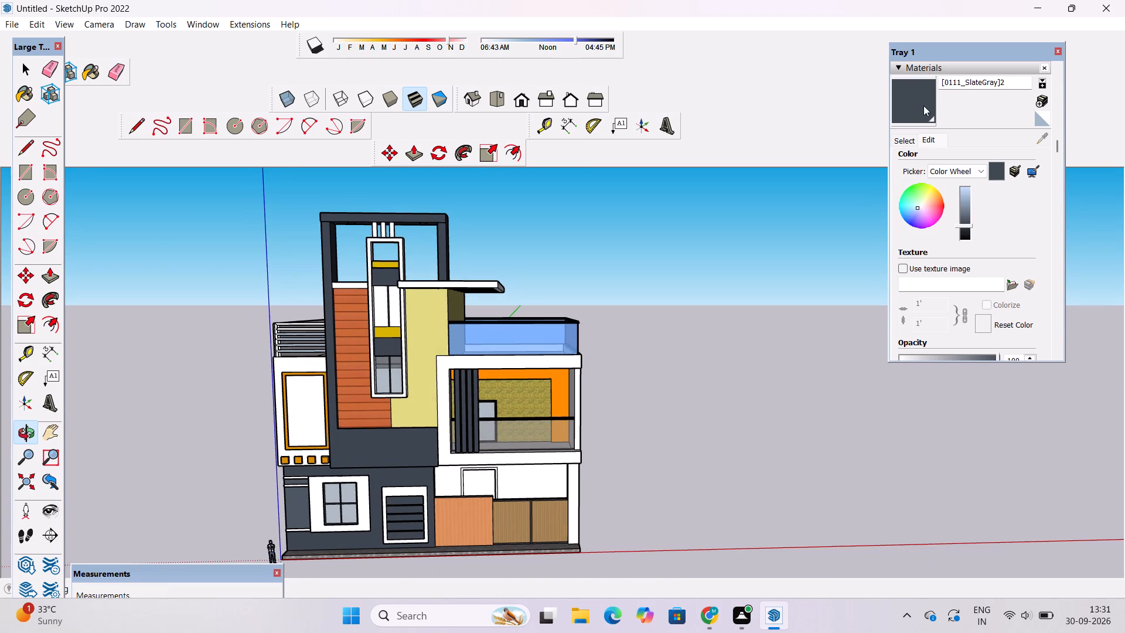
{"action": "left_click", "coordinate": [911, 113]}
{"action": "scroll", "coordinate": [495, 469], "scroll_direction": "up", "scroll_amount": 13}
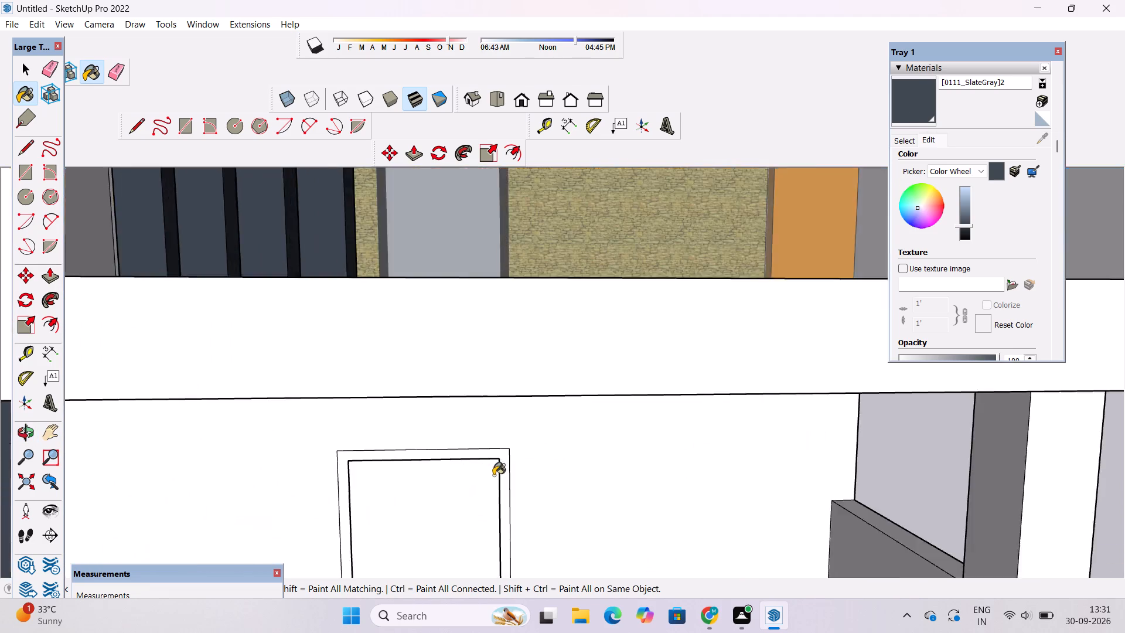
{"action": "scroll", "coordinate": [493, 475], "scroll_direction": "up", "scroll_amount": 13}
{"action": "left_click", "coordinate": [519, 416]}
{"action": "scroll", "coordinate": [468, 446], "scroll_direction": "up", "scroll_amount": 12}
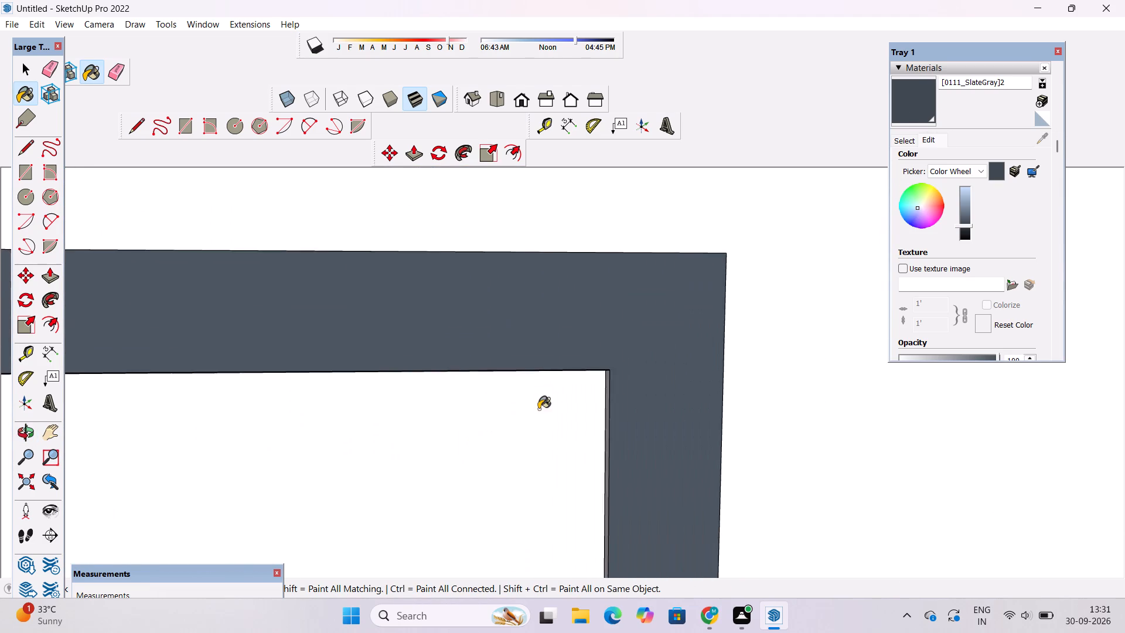
{"action": "scroll", "coordinate": [538, 409], "scroll_direction": "up", "scroll_amount": 8}
{"action": "left_click", "coordinate": [652, 435]}
{"action": "scroll", "coordinate": [652, 420], "scroll_direction": "down", "scroll_amount": 6}
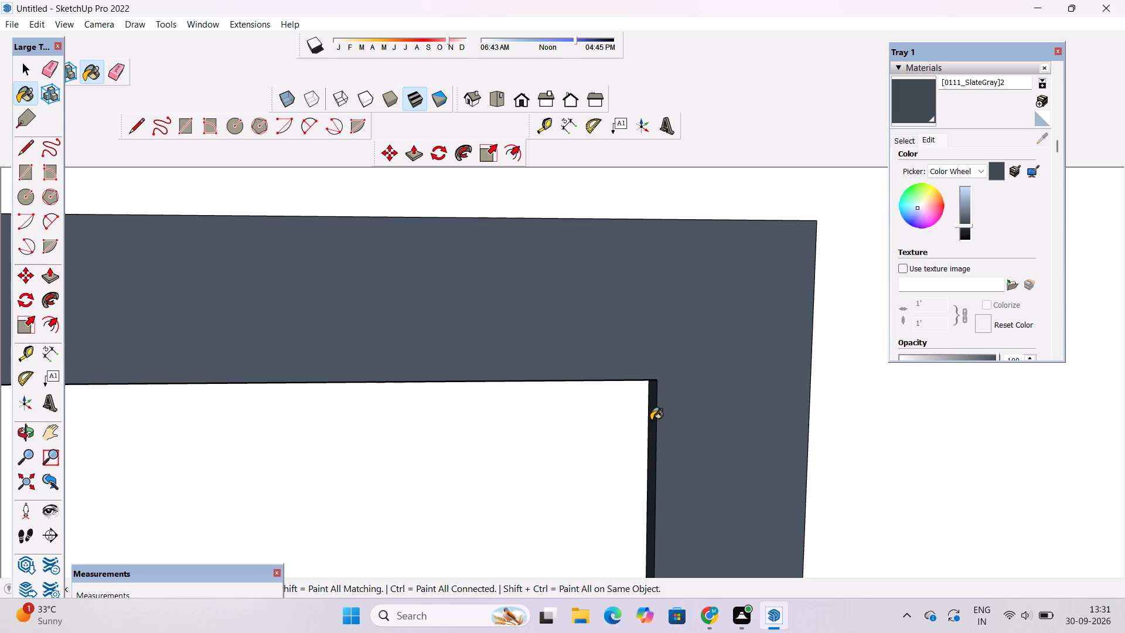
Paint the underside of the door frame's head and its remaining inner side face with the darkened SlateGray.
{"action": "key", "text": "o"}
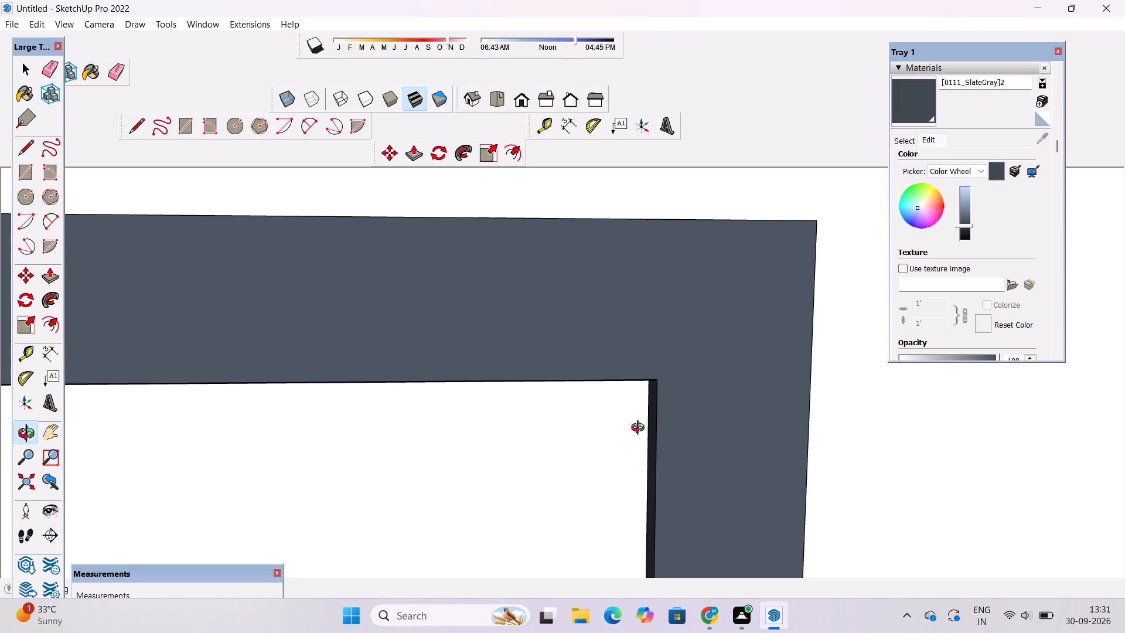
{"action": "left_click_drag", "start_coordinate": [633, 460], "coordinate": [595, 335]}
{"action": "scroll", "coordinate": [586, 370], "scroll_direction": "down", "scroll_amount": 3}
{"action": "left_click_drag", "start_coordinate": [557, 410], "coordinate": [683, 367], "text": "shift"}
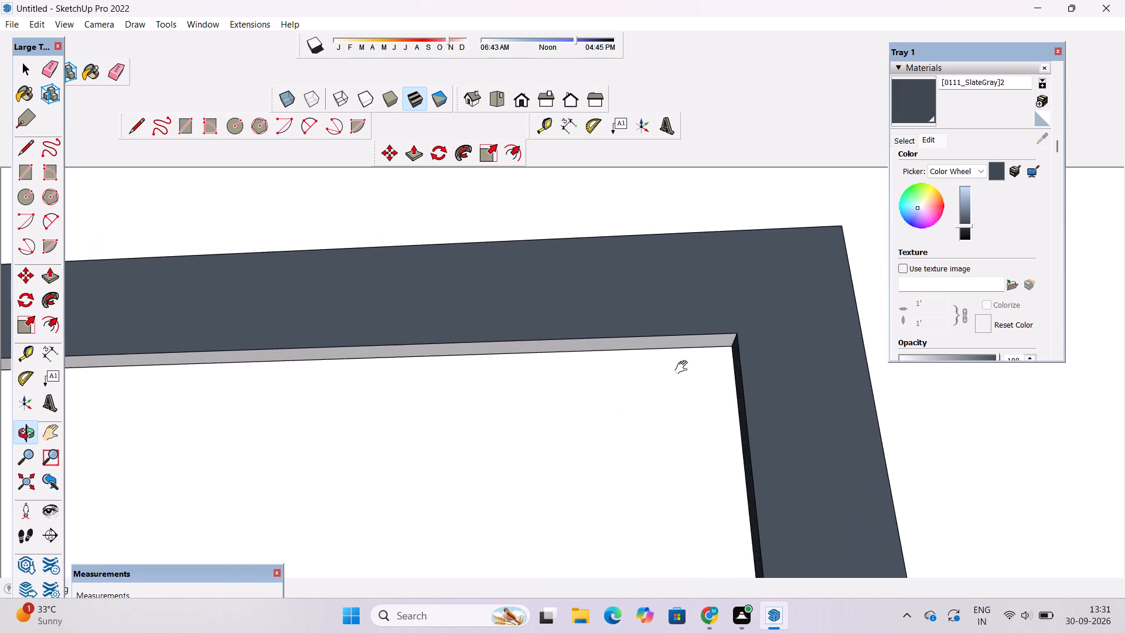
{"action": "left_click_drag", "start_coordinate": [663, 393], "coordinate": [567, 408], "text": "shift"}
{"action": "scroll", "coordinate": [439, 413], "scroll_direction": "down", "scroll_amount": 4}
{"action": "left_click_drag", "start_coordinate": [397, 437], "coordinate": [678, 367], "text": "shift"}
{"action": "scroll", "coordinate": [628, 389], "scroll_direction": "down", "scroll_amount": 2}
{"action": "left_click_drag", "start_coordinate": [507, 412], "coordinate": [558, 362], "text": "shift"}
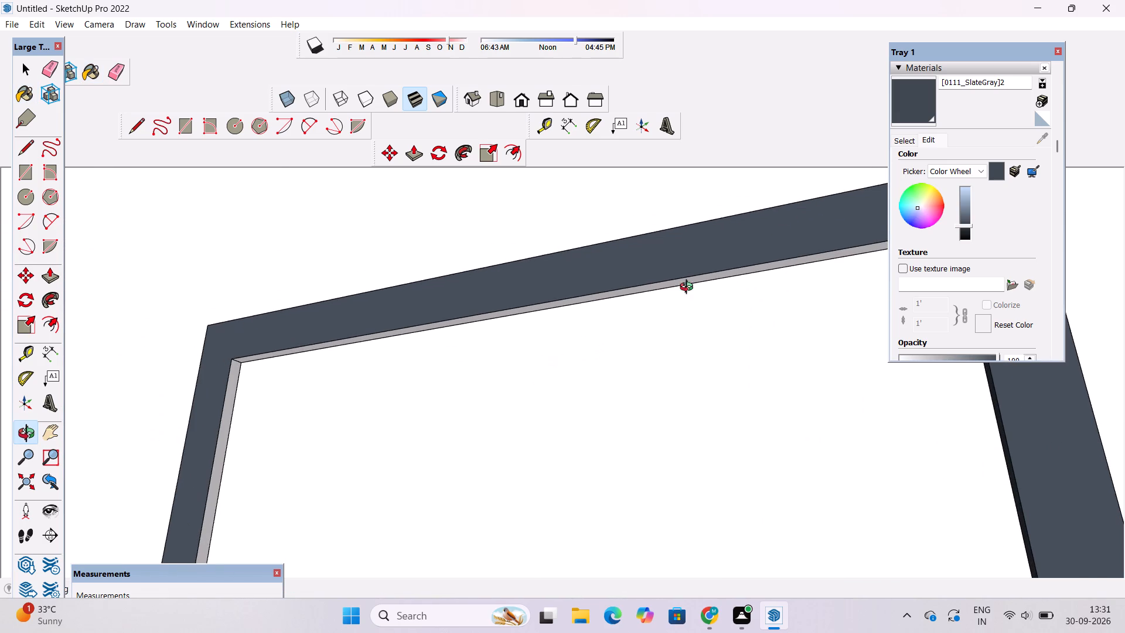
{"action": "left_click", "coordinate": [913, 110]}
{"action": "scroll", "coordinate": [233, 367], "scroll_direction": "up", "scroll_amount": 7}
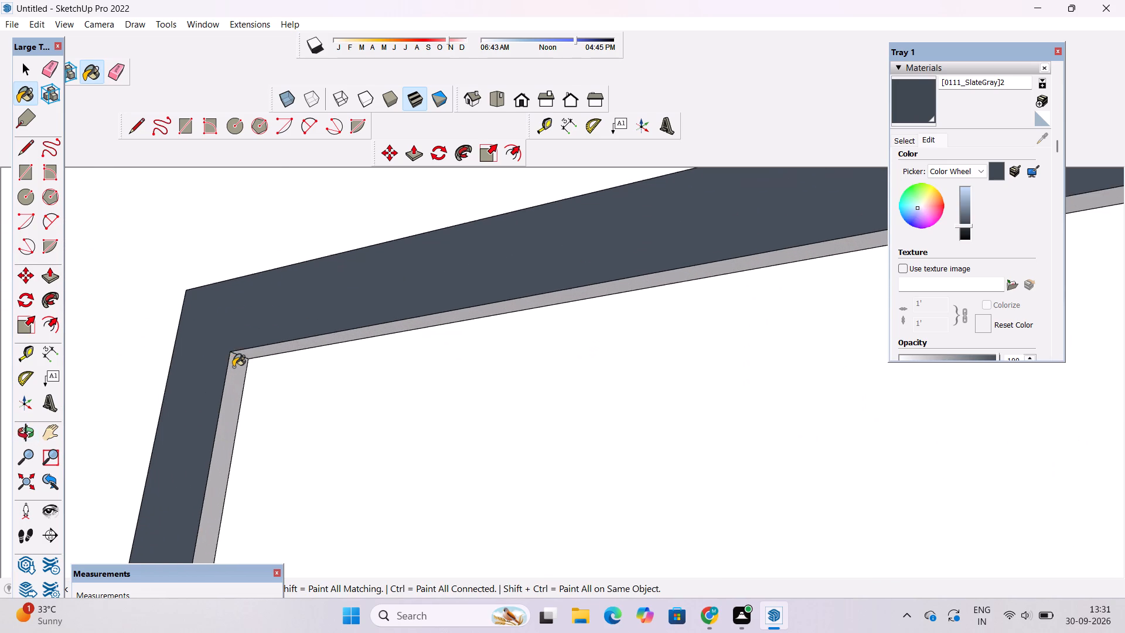
{"action": "scroll", "coordinate": [233, 367], "scroll_direction": "up", "scroll_amount": 7}
{"action": "left_click", "coordinate": [275, 339]}
{"action": "left_click", "coordinate": [220, 379]}
{"action": "left_click", "coordinate": [231, 378]}
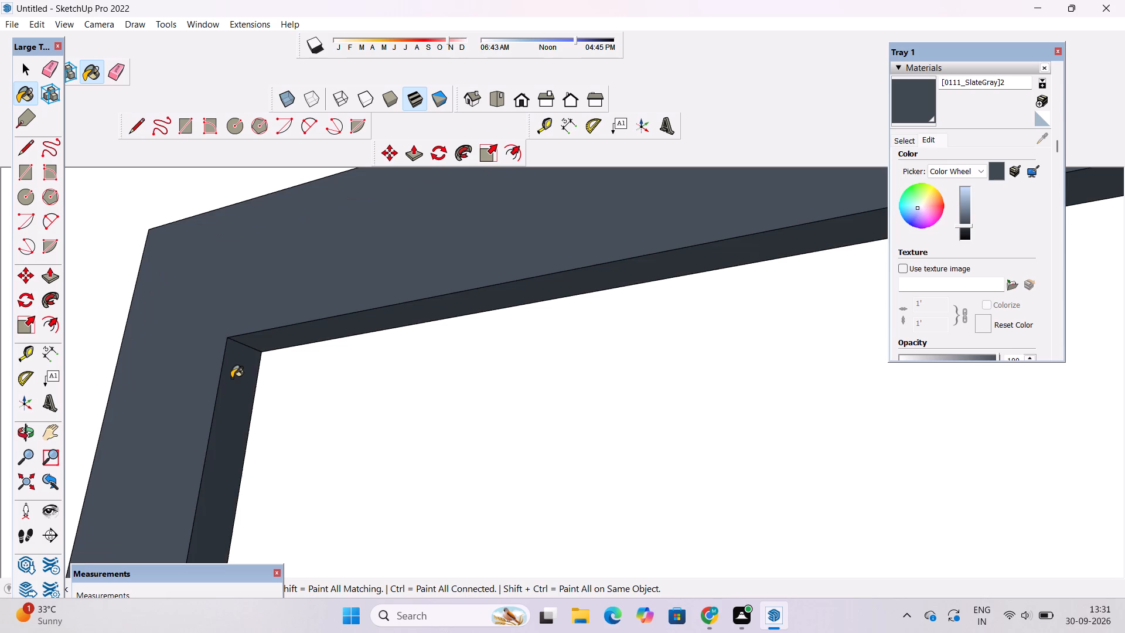
Paint the thin upper face of the door frame's bottom rail, just above the porch floor, with the darkened SlateGray.
{"action": "key", "text": "o"}
{"action": "scroll", "coordinate": [231, 378], "scroll_direction": "down", "scroll_amount": 12}
{"action": "left_click_drag", "start_coordinate": [304, 305], "coordinate": [336, 439]}
{"action": "scroll", "coordinate": [340, 404], "scroll_direction": "down", "scroll_amount": 7}
{"action": "left_click_drag", "start_coordinate": [354, 428], "coordinate": [414, 376]}
{"action": "scroll", "coordinate": [410, 369], "scroll_direction": "down", "scroll_amount": 13}
{"action": "left_click_drag", "start_coordinate": [421, 436], "coordinate": [409, 352], "text": "shift"}
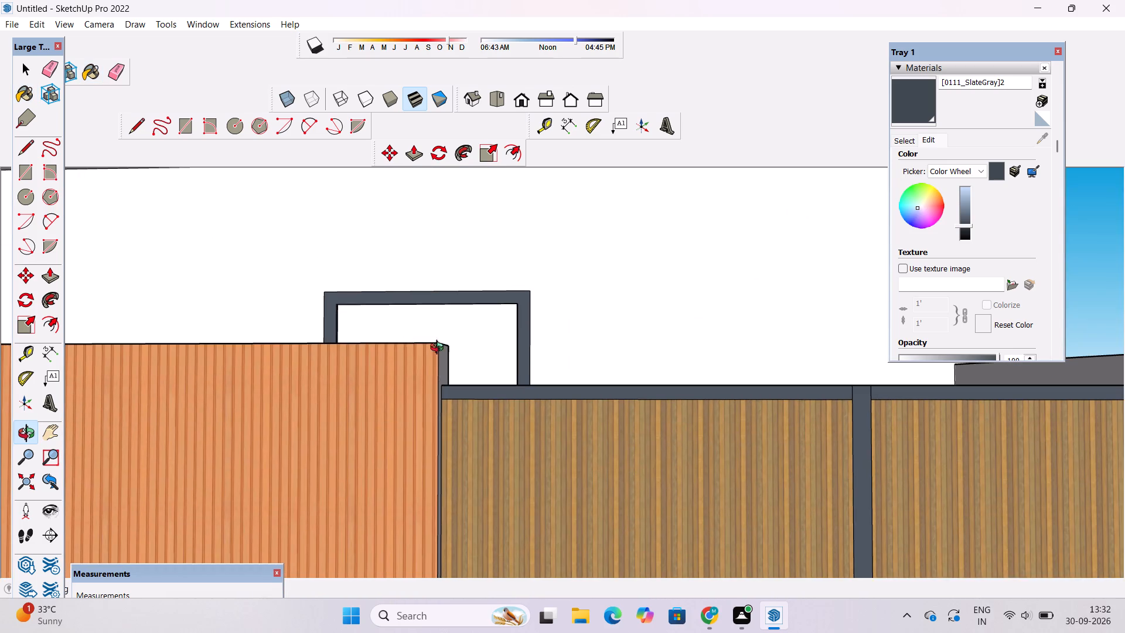
{"action": "left_click_drag", "start_coordinate": [442, 346], "coordinate": [470, 518]}
{"action": "scroll", "coordinate": [421, 335], "scroll_direction": "up", "scroll_amount": 3}
{"action": "left_click_drag", "start_coordinate": [444, 385], "coordinate": [455, 428]}
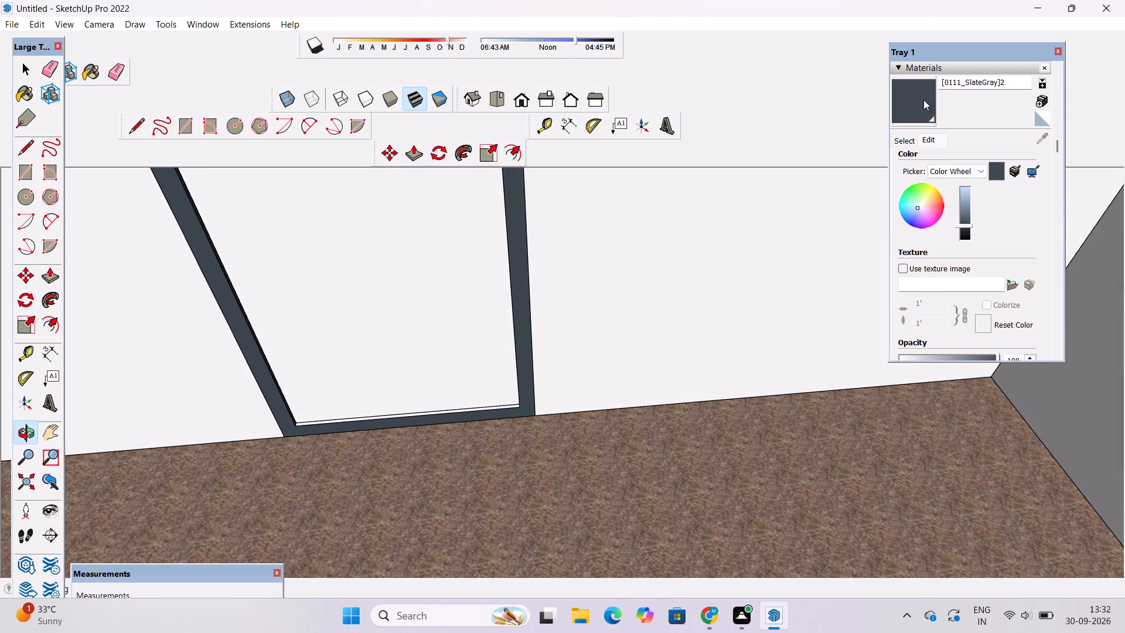
{"action": "left_click", "coordinate": [911, 108]}
{"action": "scroll", "coordinate": [466, 404], "scroll_direction": "up", "scroll_amount": 14}
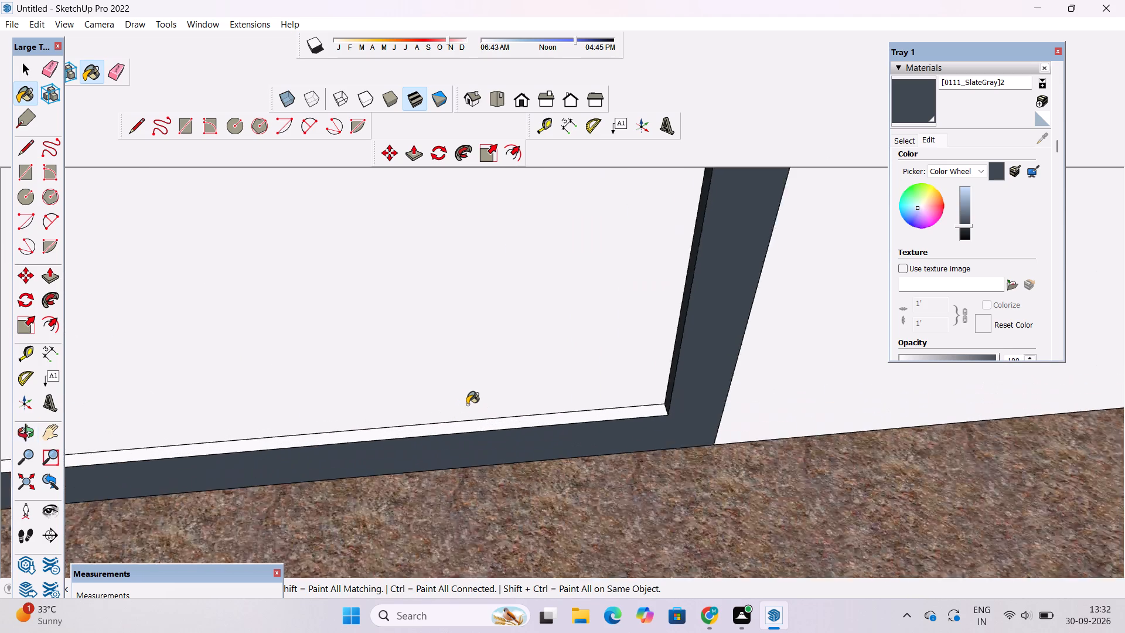
{"action": "scroll", "coordinate": [467, 404], "scroll_direction": "up", "scroll_amount": 2}
{"action": "left_click", "coordinate": [495, 434]}
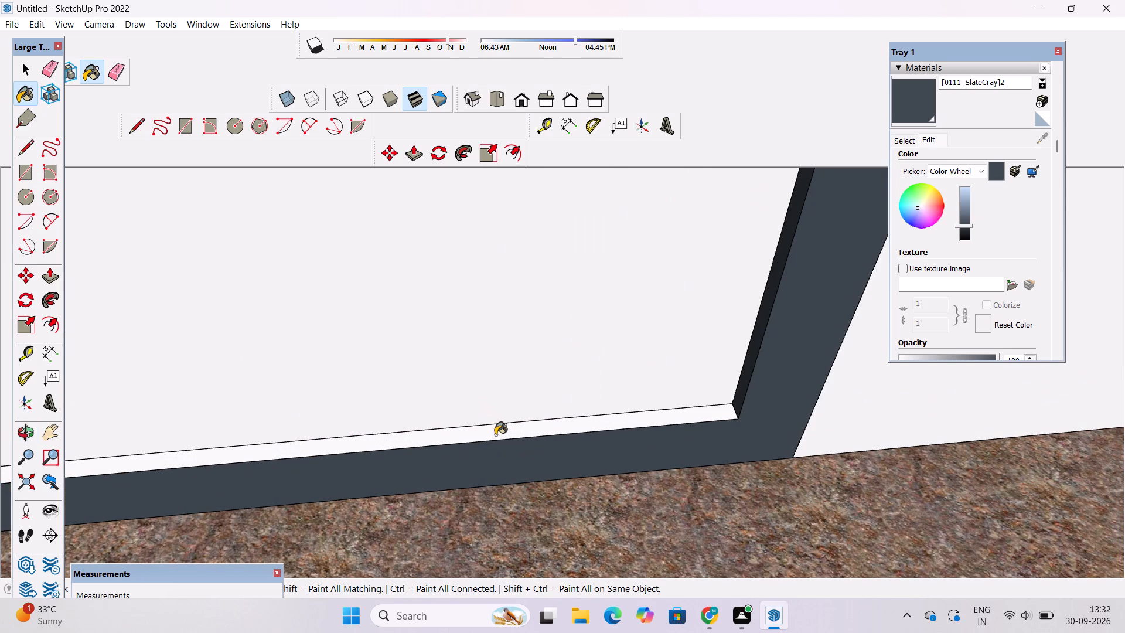
Examine the painted door frame, the gate and the whole house facade from the front, the side and above.
{"action": "key", "text": "o"}
{"action": "scroll", "coordinate": [479, 433], "scroll_direction": "down", "scroll_amount": 6}
{"action": "left_click_drag", "start_coordinate": [487, 502], "coordinate": [464, 414]}
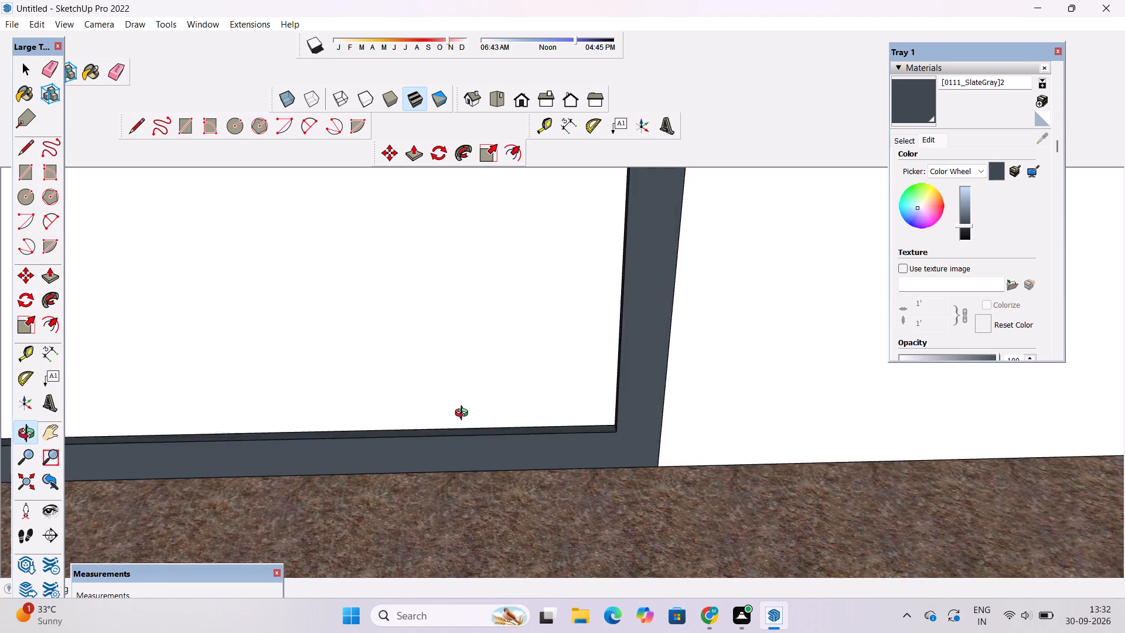
{"action": "left_click_drag", "start_coordinate": [464, 414], "coordinate": [464, 416]}
{"action": "scroll", "coordinate": [464, 413], "scroll_direction": "down", "scroll_amount": 17}
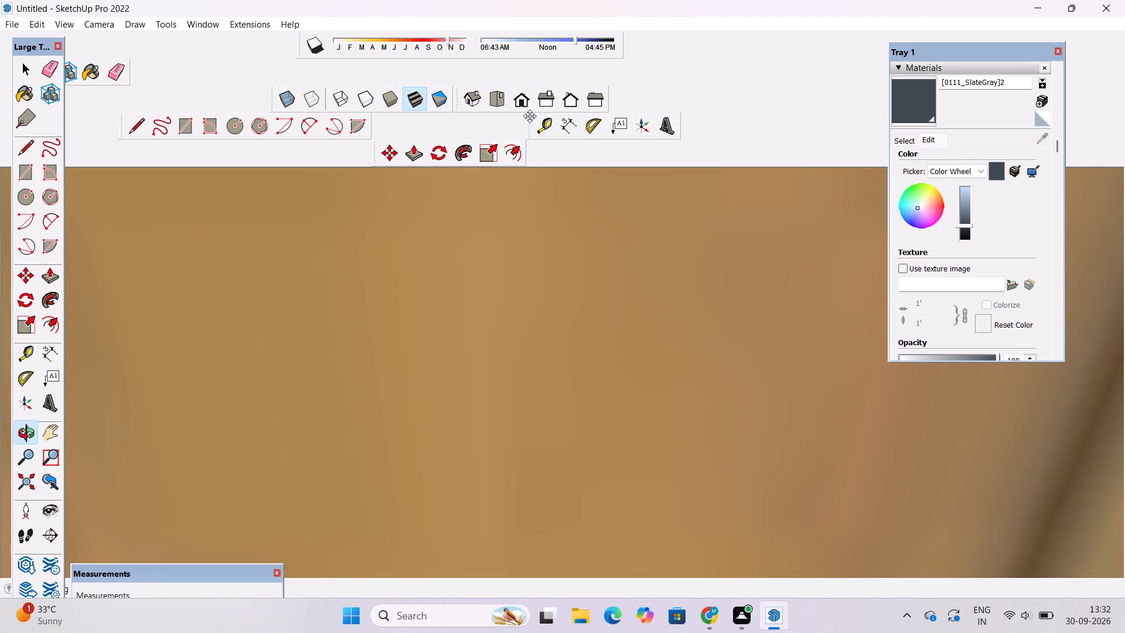
{"action": "left_click", "coordinate": [527, 106]}
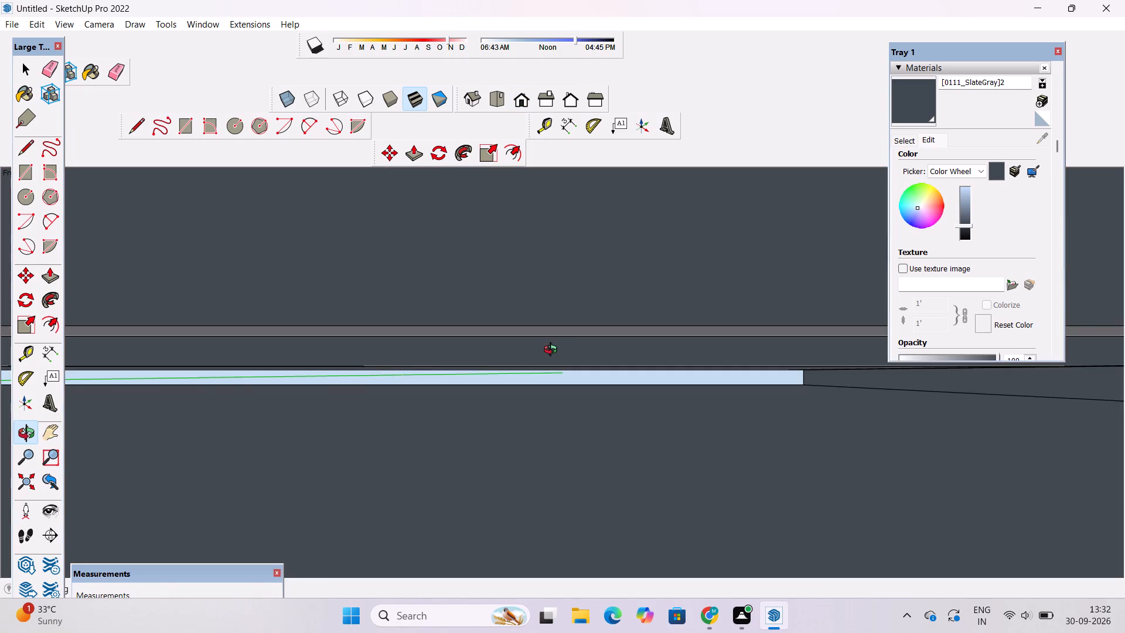
{"action": "scroll", "coordinate": [553, 351], "scroll_direction": "down", "scroll_amount": 20}
{"action": "scroll", "coordinate": [553, 351], "scroll_direction": "down", "scroll_amount": 20}
{"action": "scroll", "coordinate": [553, 351], "scroll_direction": "down", "scroll_amount": 6}
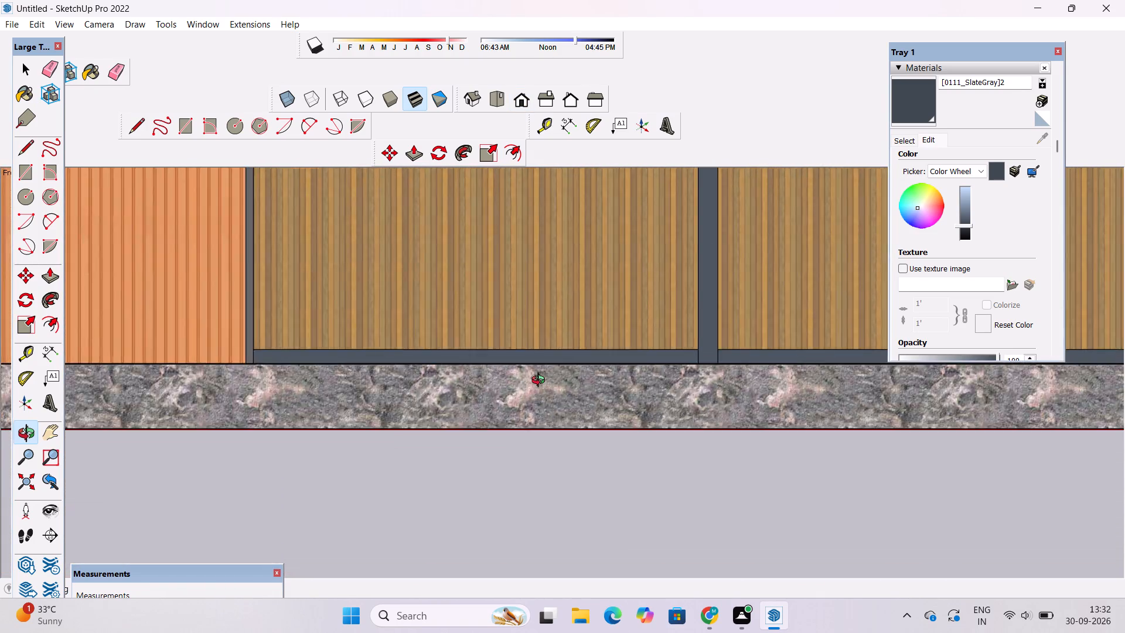
{"action": "scroll", "coordinate": [541, 382], "scroll_direction": "down", "scroll_amount": 19}
{"action": "scroll", "coordinate": [541, 382], "scroll_direction": "up", "scroll_amount": 2}
{"action": "left_click_drag", "start_coordinate": [580, 352], "coordinate": [630, 502], "text": "shift"}
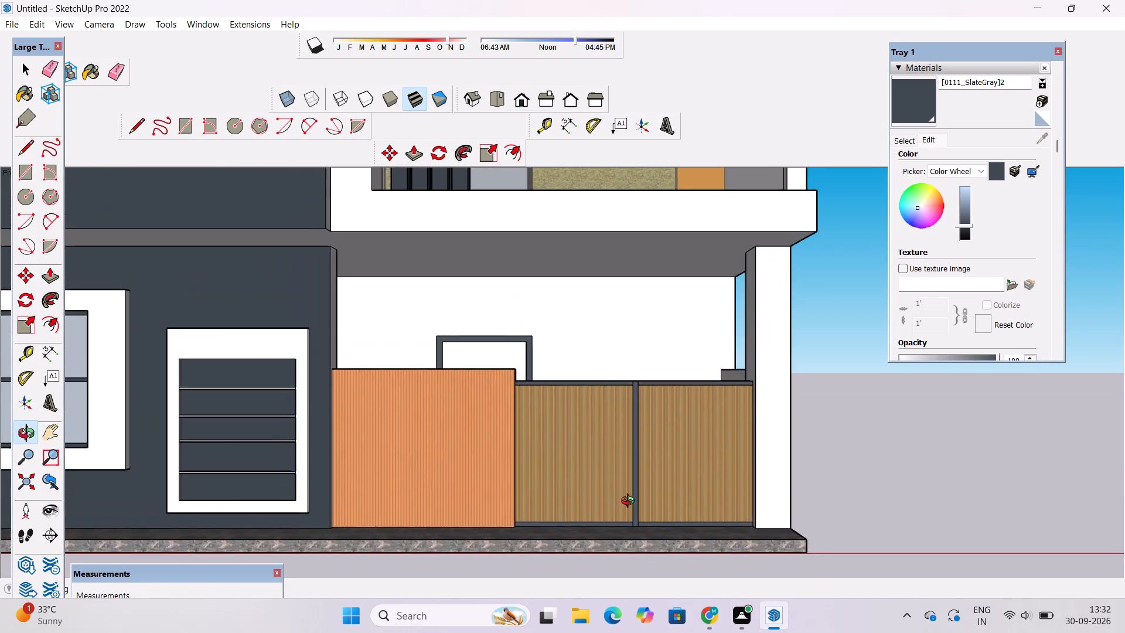
{"action": "scroll", "coordinate": [599, 452], "scroll_direction": "down", "scroll_amount": 4}
{"action": "left_click_drag", "start_coordinate": [587, 427], "coordinate": [596, 470], "text": "shift"}
{"action": "left_click_drag", "start_coordinate": [621, 477], "coordinate": [404, 392]}
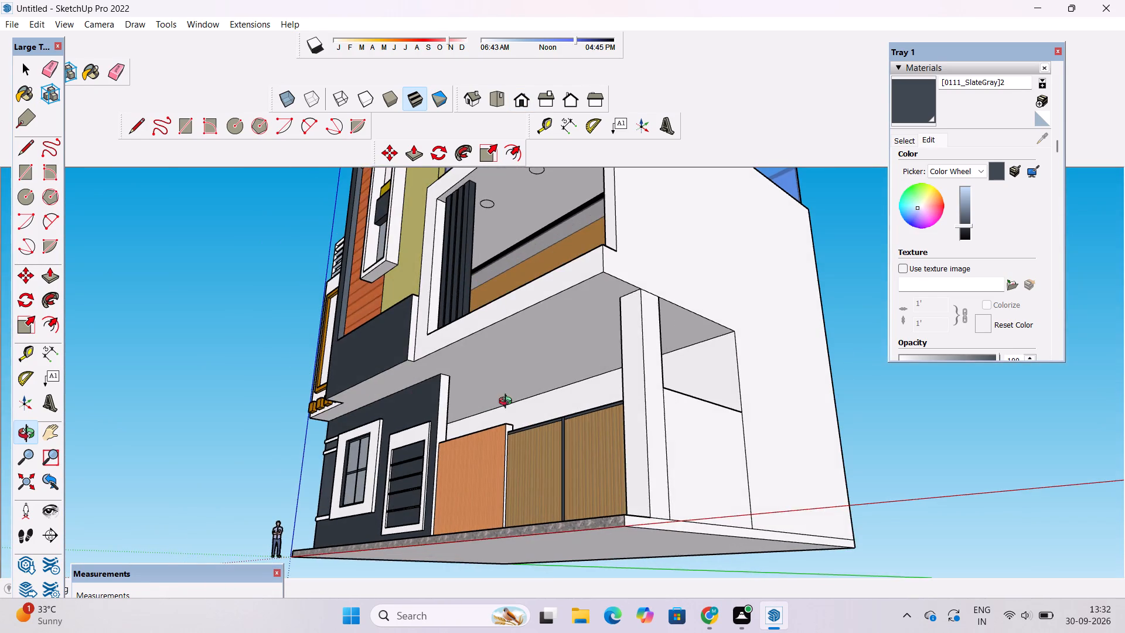
{"action": "left_click_drag", "start_coordinate": [572, 393], "coordinate": [488, 561]}
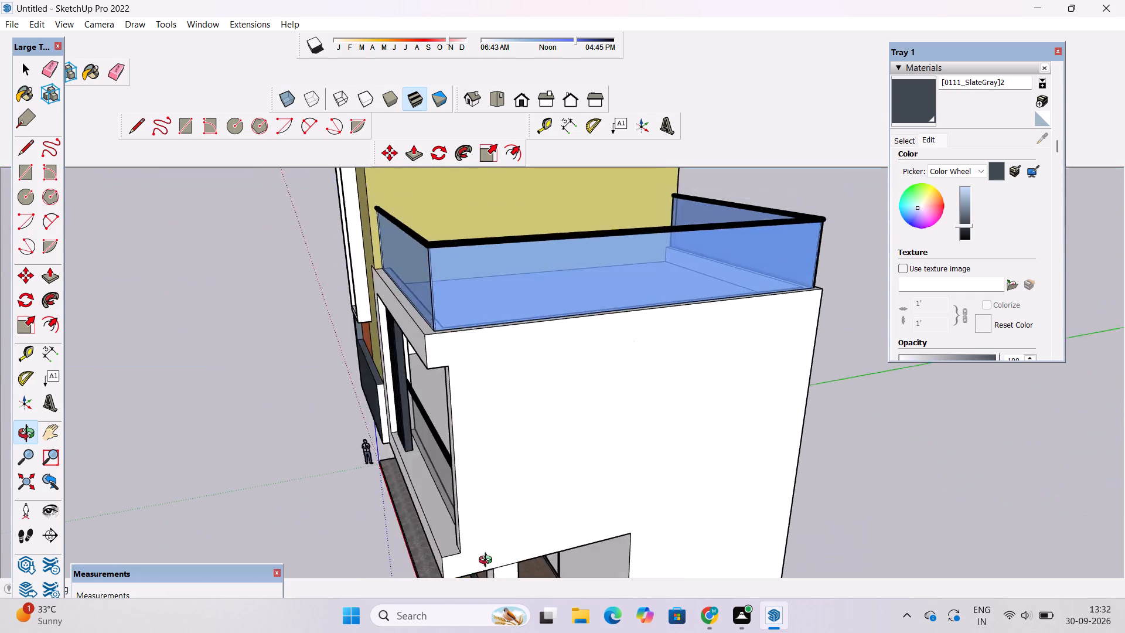
{"action": "left_click_drag", "start_coordinate": [488, 561], "coordinate": [588, 460]}
{"action": "scroll", "coordinate": [476, 460], "scroll_direction": "down", "scroll_amount": 5}
{"action": "left_click_drag", "start_coordinate": [389, 478], "coordinate": [625, 480]}
{"action": "left_click_drag", "start_coordinate": [626, 480], "coordinate": [556, 499], "text": "shift"}
{"action": "scroll", "coordinate": [503, 509], "scroll_direction": "up", "scroll_amount": 2}
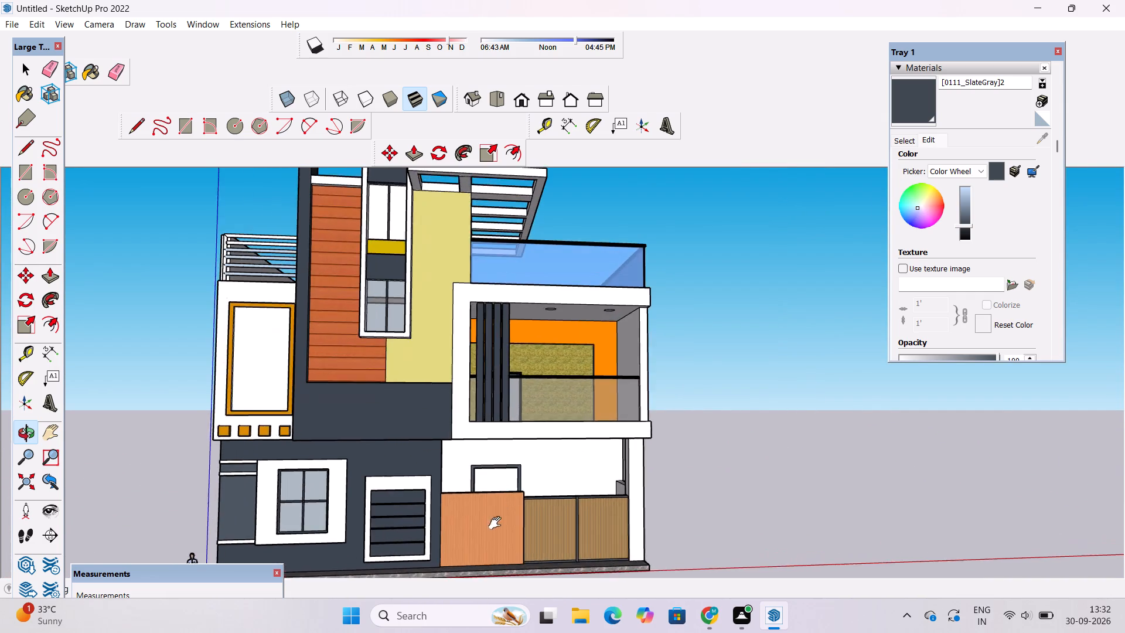
{"action": "left_click_drag", "start_coordinate": [497, 523], "coordinate": [512, 462], "text": "shift"}
{"action": "left_click_drag", "start_coordinate": [513, 474], "coordinate": [525, 534]}
{"action": "left_click_drag", "start_coordinate": [533, 526], "coordinate": [517, 490]}
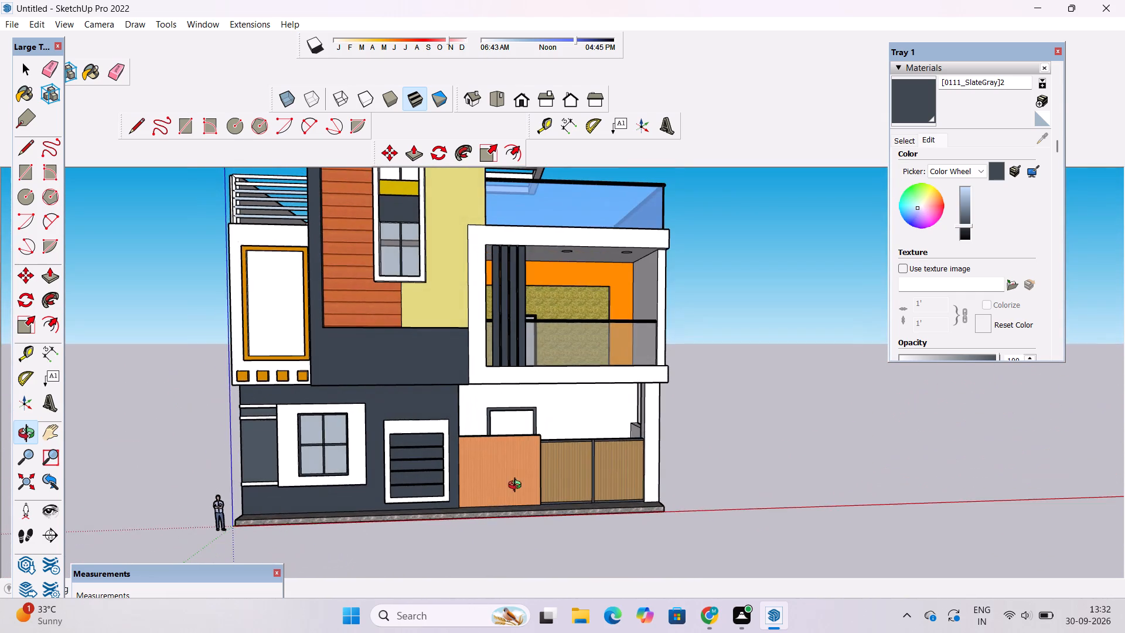
{"action": "left_click_drag", "start_coordinate": [517, 484], "coordinate": [519, 498], "text": "shift"}
{"action": "left_click_drag", "start_coordinate": [526, 503], "coordinate": [526, 488], "text": "shift"}
{"action": "left_click_drag", "start_coordinate": [526, 488], "coordinate": [528, 502], "text": "shift"}
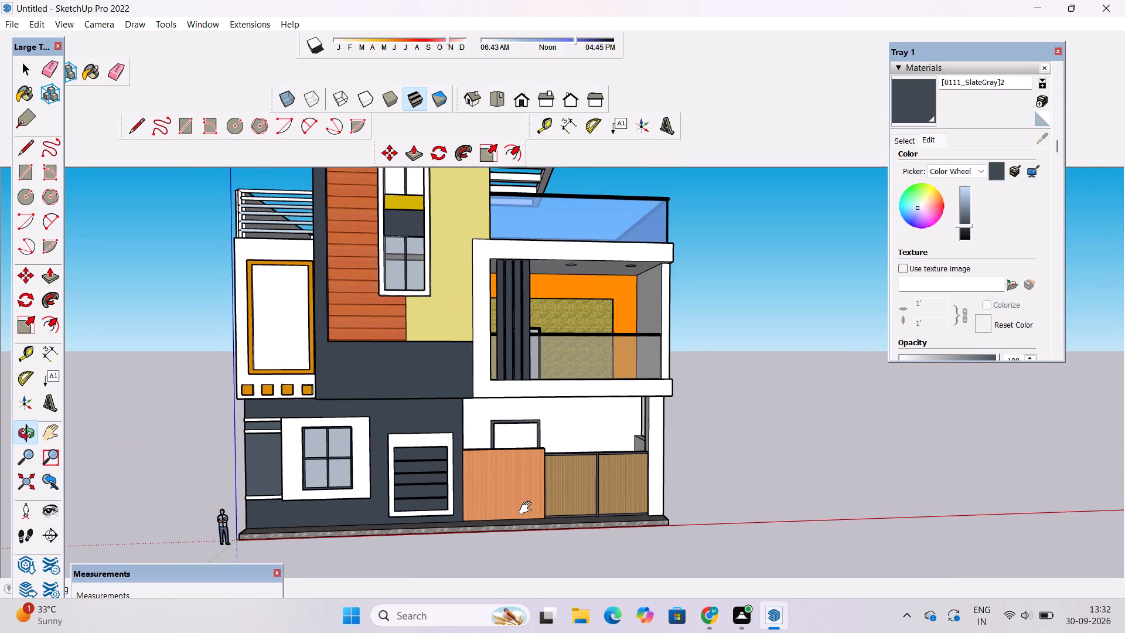
{"action": "scroll", "coordinate": [525, 498], "scroll_direction": "down", "scroll_amount": 3}
{"action": "left_click_drag", "start_coordinate": [546, 499], "coordinate": [493, 452]}
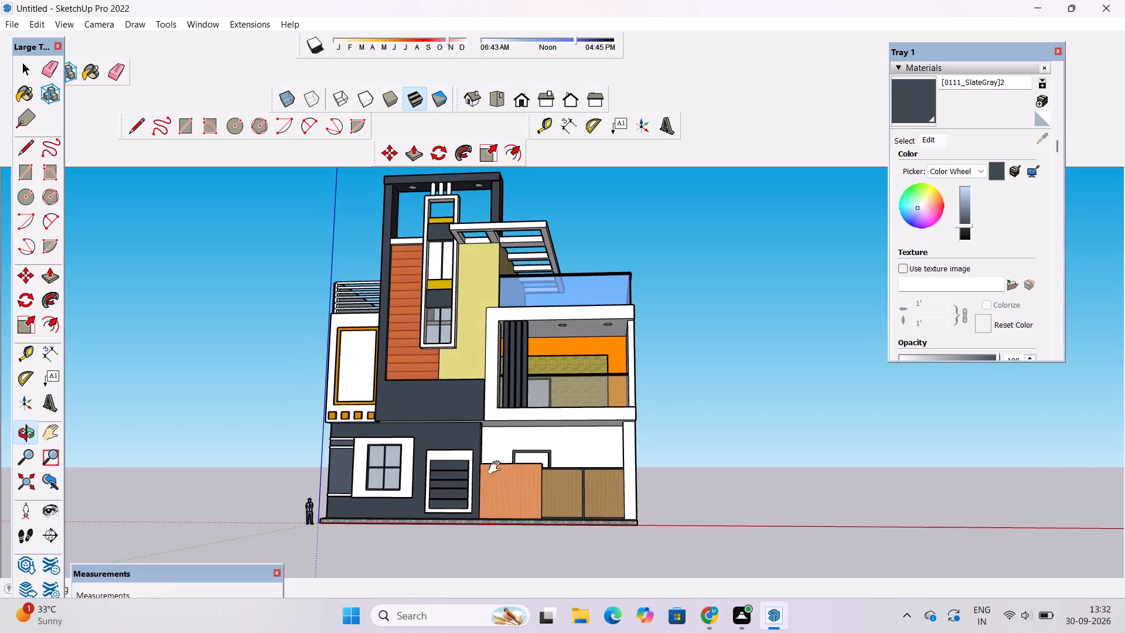
{"action": "left_click_drag", "start_coordinate": [497, 468], "coordinate": [499, 442], "text": "shift"}
{"action": "left_click_drag", "start_coordinate": [503, 448], "coordinate": [503, 463]}
{"action": "scroll", "coordinate": [503, 466], "scroll_direction": "up", "scroll_amount": 1}
{"action": "left_click_drag", "start_coordinate": [506, 474], "coordinate": [513, 458], "text": "shift"}
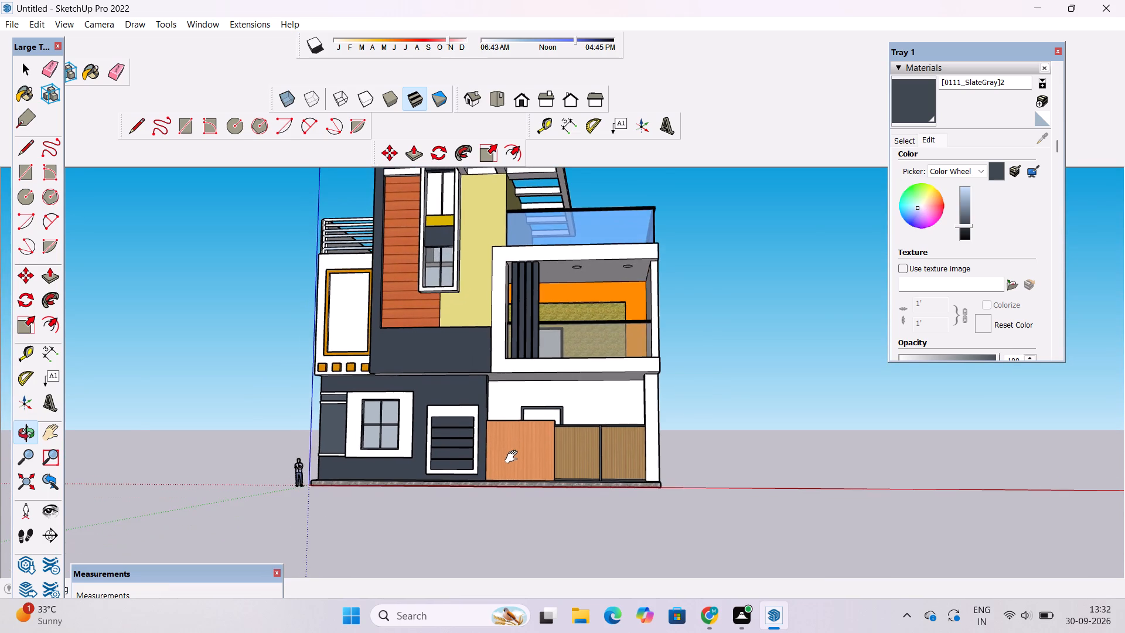
{"action": "scroll", "coordinate": [514, 457], "scroll_direction": "up", "scroll_amount": 1, "text": "shift"}
{"action": "left_click_drag", "start_coordinate": [514, 458], "coordinate": [515, 472], "text": "shift"}
{"action": "left_click_drag", "start_coordinate": [520, 491], "coordinate": [534, 526]}
{"action": "scroll", "coordinate": [500, 496], "scroll_direction": "down", "scroll_amount": 2}
{"action": "left_click_drag", "start_coordinate": [495, 461], "coordinate": [493, 496], "text": "shift"}
{"action": "scroll", "coordinate": [493, 498], "scroll_direction": "up", "scroll_amount": 5}
{"action": "left_click_drag", "start_coordinate": [495, 501], "coordinate": [534, 494]}
{"action": "left_click_drag", "start_coordinate": [534, 494], "coordinate": [520, 498], "text": "shift"}
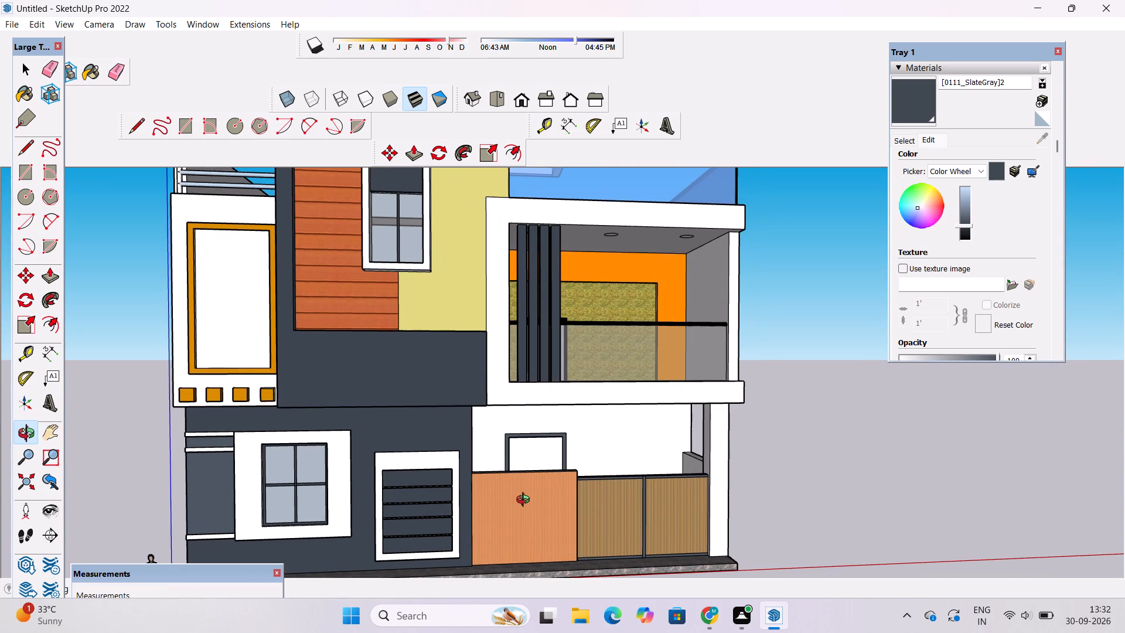
{"action": "left_click_drag", "start_coordinate": [526, 502], "coordinate": [514, 499]}
{"action": "left_click_drag", "start_coordinate": [514, 499], "coordinate": [507, 498], "text": "shift"}
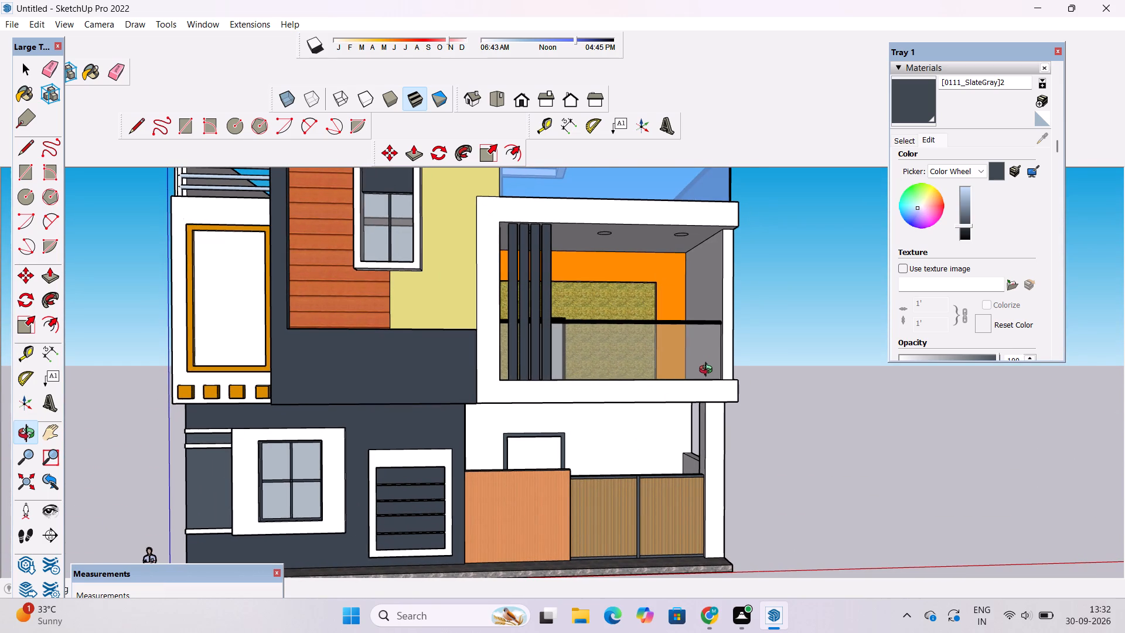
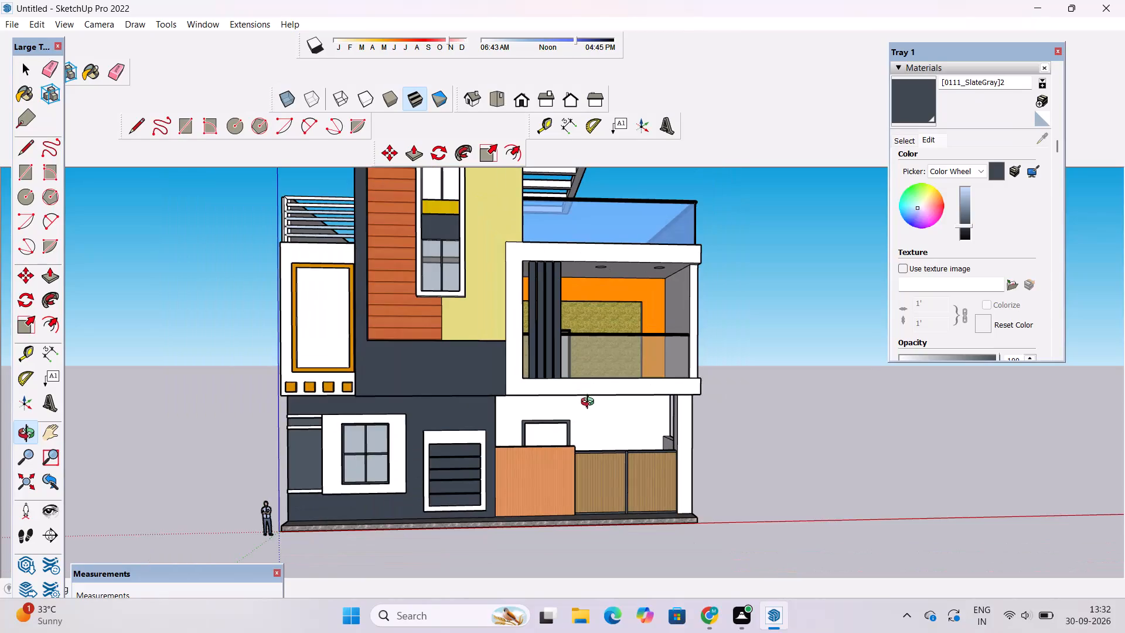
Paint the upper balcony's inner side wall beside the orange band and the balcony ceiling with 0118_Thistle.
{"action": "left_click_drag", "start_coordinate": [590, 403], "coordinate": [598, 475], "text": "shift"}
{"action": "left_click_drag", "start_coordinate": [598, 475], "coordinate": [592, 457]}
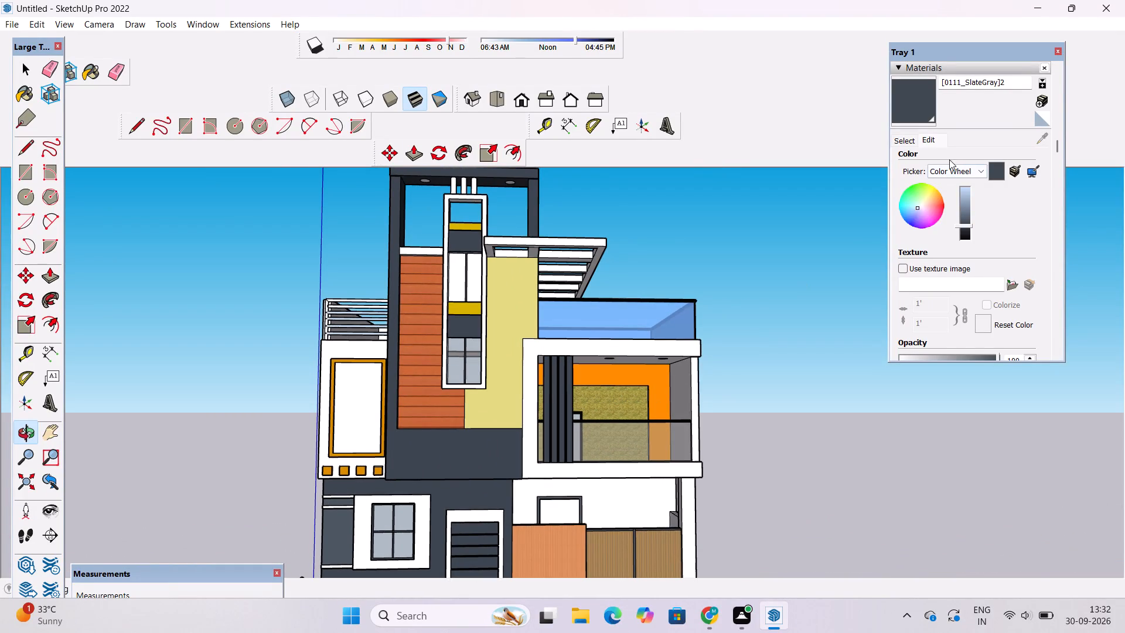
{"action": "left_click", "coordinate": [909, 143]}
{"action": "scroll", "coordinate": [962, 215], "scroll_direction": "down", "scroll_amount": 2}
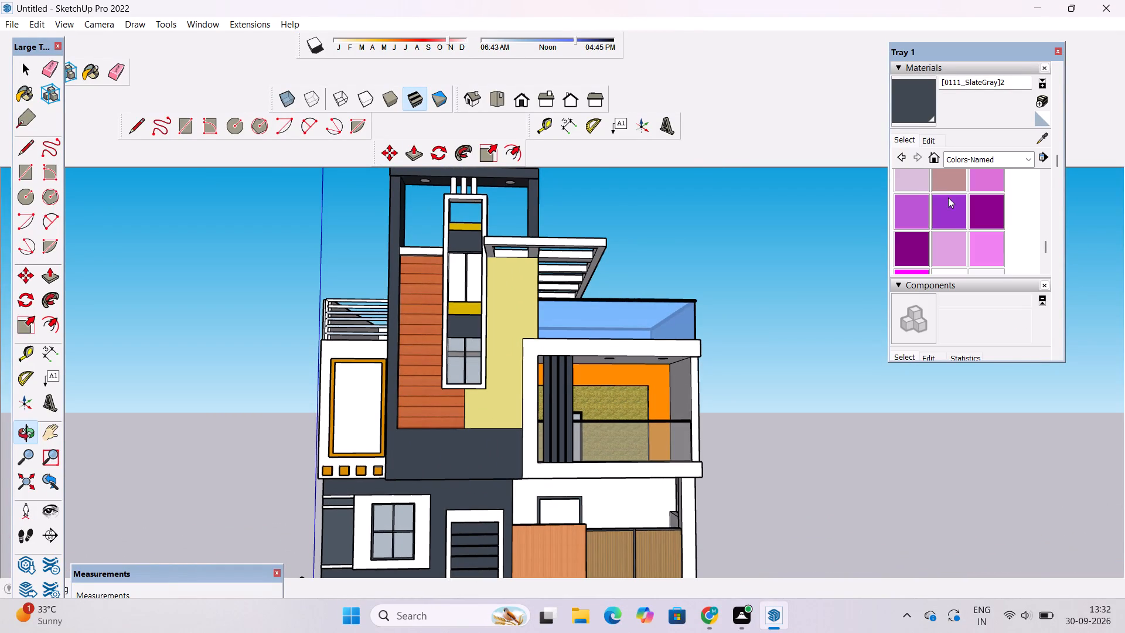
{"action": "scroll", "coordinate": [905, 176], "scroll_direction": "up", "scroll_amount": 1}
{"action": "left_click", "coordinate": [905, 256]}
{"action": "scroll", "coordinate": [642, 401], "scroll_direction": "up", "scroll_amount": 5}
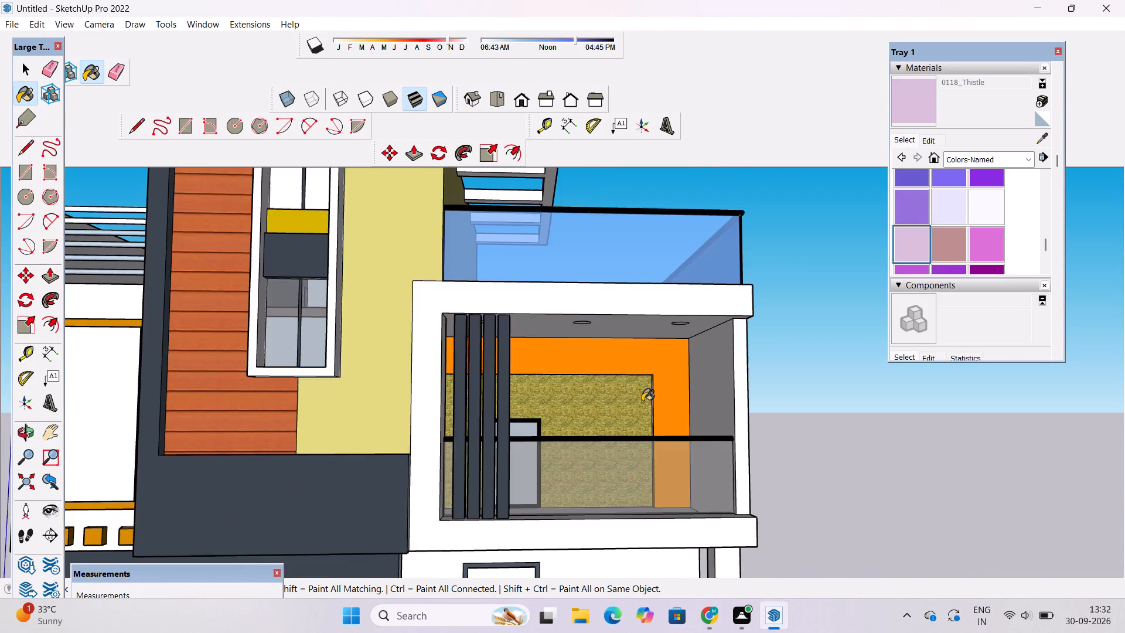
{"action": "scroll", "coordinate": [673, 382], "scroll_direction": "up", "scroll_amount": 8}
{"action": "left_click", "coordinate": [767, 339]}
{"action": "left_click_drag", "start_coordinate": [609, 207], "coordinate": [602, 207]}
Paint the balcony's opposite inner side wall, behind the vertical dark fins, and its narrow return faces with 0118_Thistle.
{"action": "scroll", "coordinate": [342, 340], "scroll_direction": "down", "scroll_amount": 4}
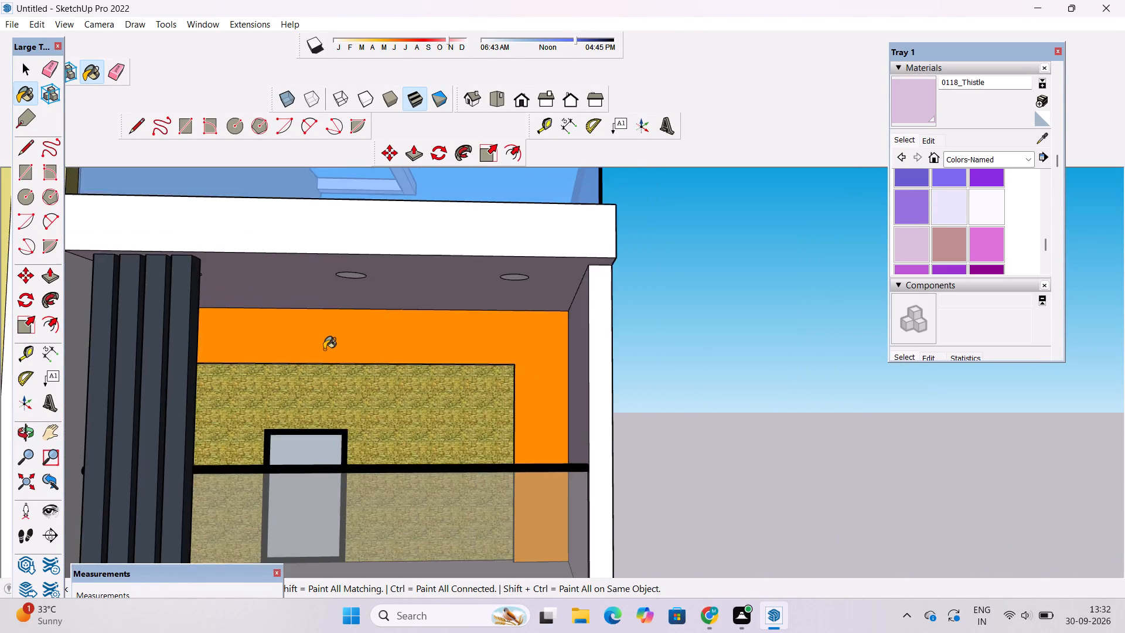
{"action": "scroll", "coordinate": [324, 349], "scroll_direction": "down", "scroll_amount": 5}
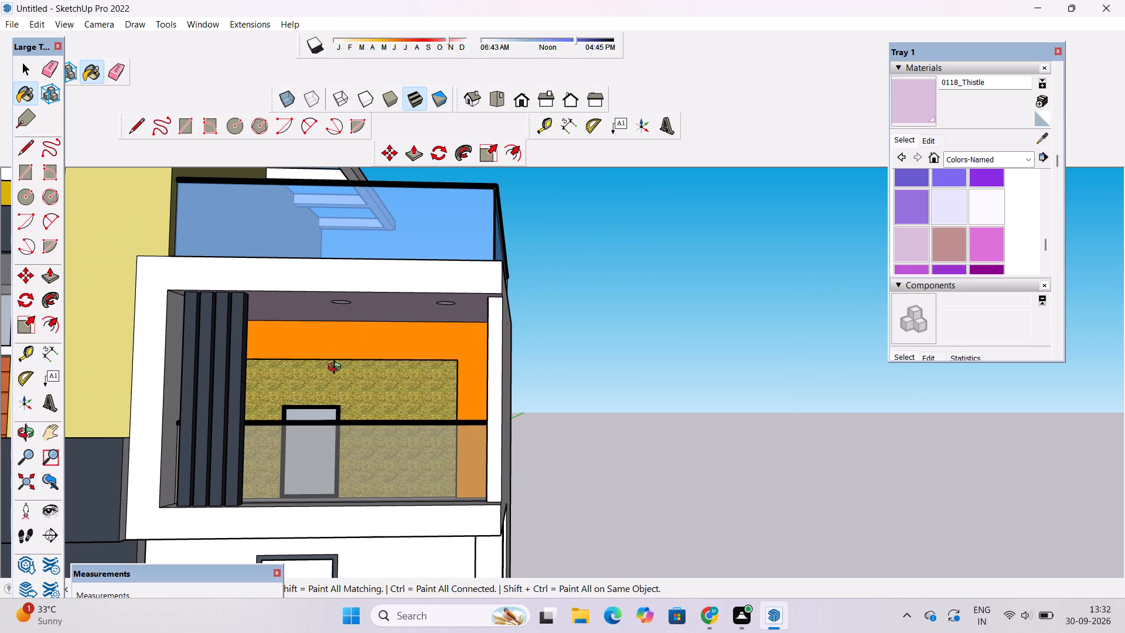
{"action": "key", "text": "o"}
{"action": "left_click_drag", "start_coordinate": [520, 402], "coordinate": [305, 420]}
{"action": "scroll", "coordinate": [355, 373], "scroll_direction": "up", "scroll_amount": 11}
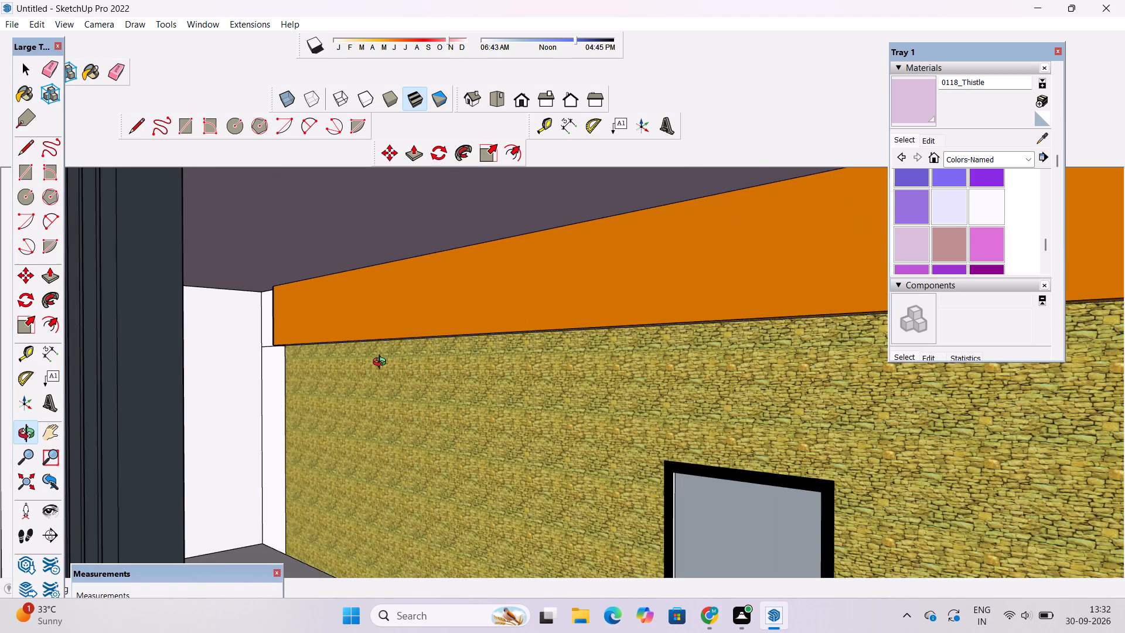
{"action": "left_click", "coordinate": [427, 375]}
{"action": "left_click_drag", "start_coordinate": [919, 104], "coordinate": [908, 112]}
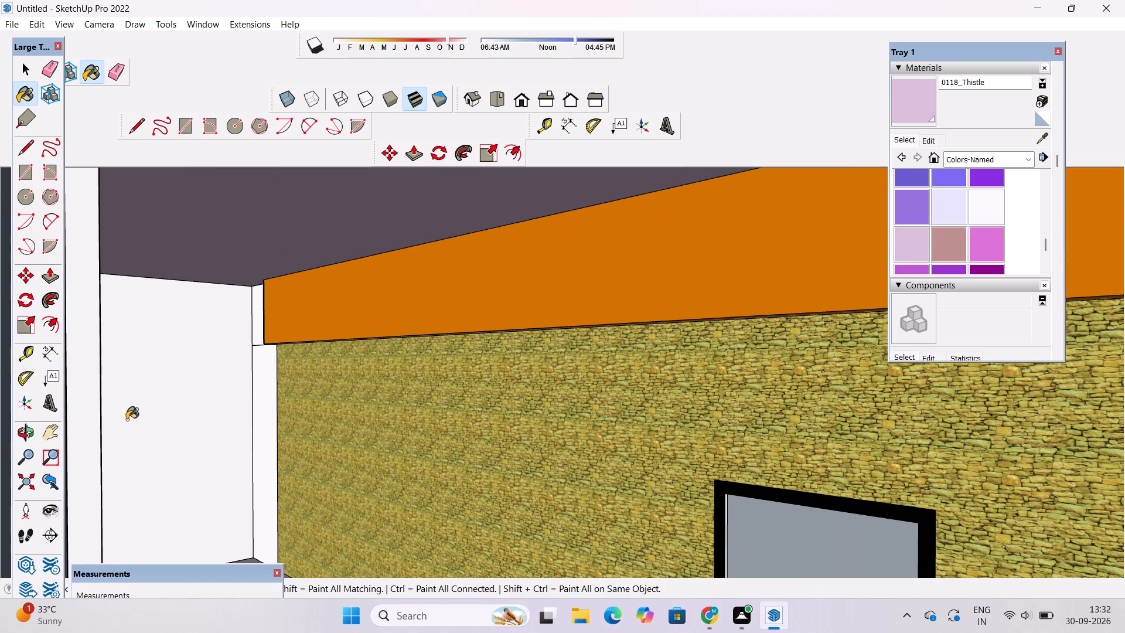
{"action": "left_click", "coordinate": [174, 394]}
{"action": "left_click", "coordinate": [263, 374]}
{"action": "left_click", "coordinate": [255, 330]}
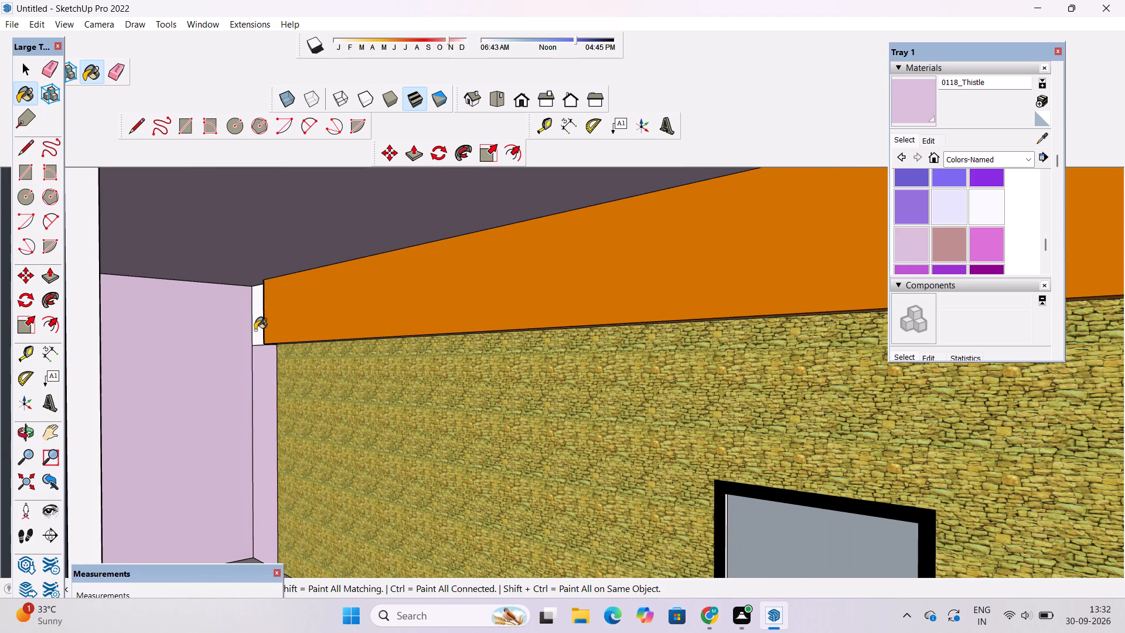
Examine the painted balcony interior and the house front from the side and the front.
{"action": "scroll", "coordinate": [342, 352], "scroll_direction": "down", "scroll_amount": 8}
{"action": "key", "text": "o"}
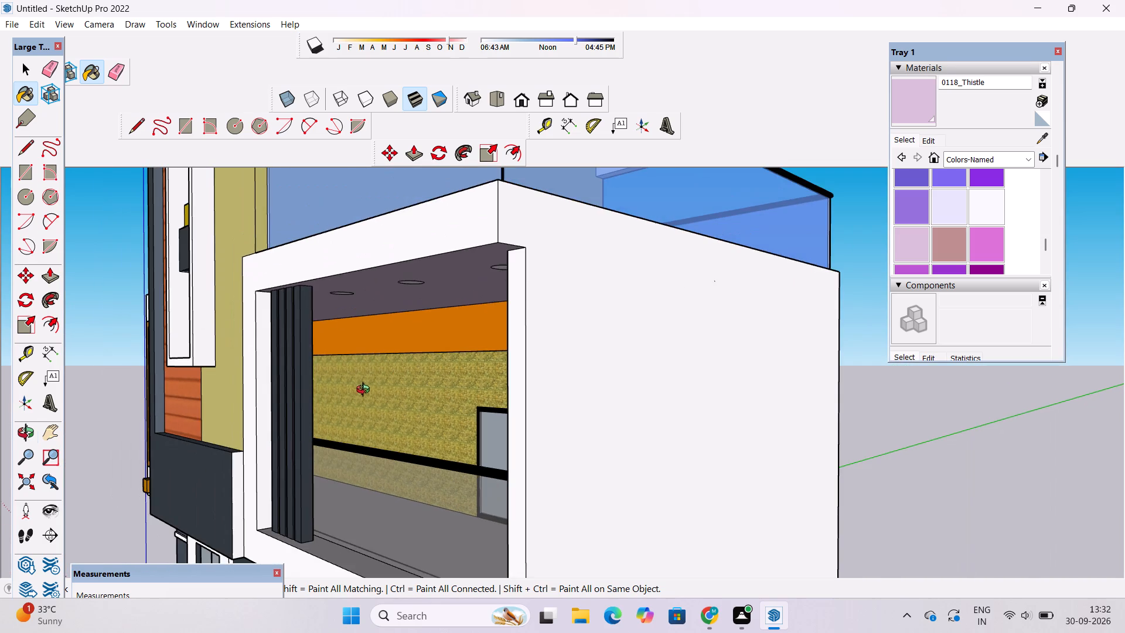
{"action": "scroll", "coordinate": [364, 396], "scroll_direction": "down", "scroll_amount": 3}
{"action": "left_click_drag", "start_coordinate": [337, 440], "coordinate": [591, 451]}
{"action": "left_click_drag", "start_coordinate": [615, 404], "coordinate": [485, 410]}
{"action": "left_click_drag", "start_coordinate": [508, 427], "coordinate": [589, 431]}
{"action": "left_click_drag", "start_coordinate": [591, 430], "coordinate": [575, 424]}
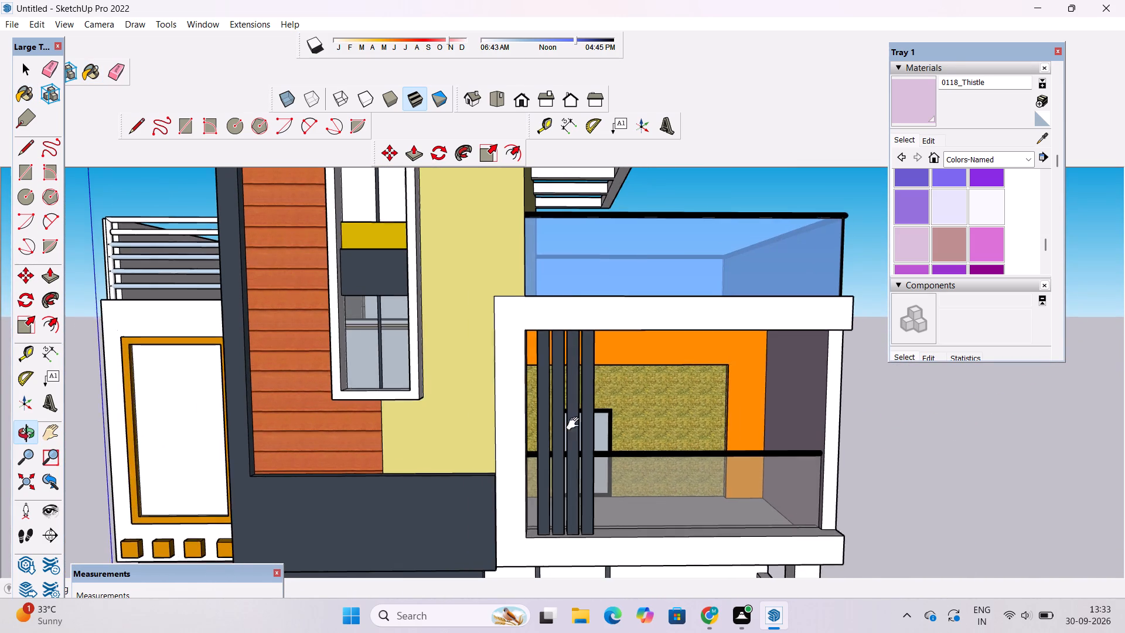
{"action": "left_click_drag", "start_coordinate": [575, 424], "coordinate": [474, 360]}
{"action": "scroll", "coordinate": [474, 360], "scroll_direction": "down", "scroll_amount": 5}
{"action": "left_click_drag", "start_coordinate": [531, 457], "coordinate": [571, 485]}
{"action": "left_click_drag", "start_coordinate": [589, 501], "coordinate": [598, 461], "text": "shift"}
{"action": "scroll", "coordinate": [598, 460], "scroll_direction": "up", "scroll_amount": 2}
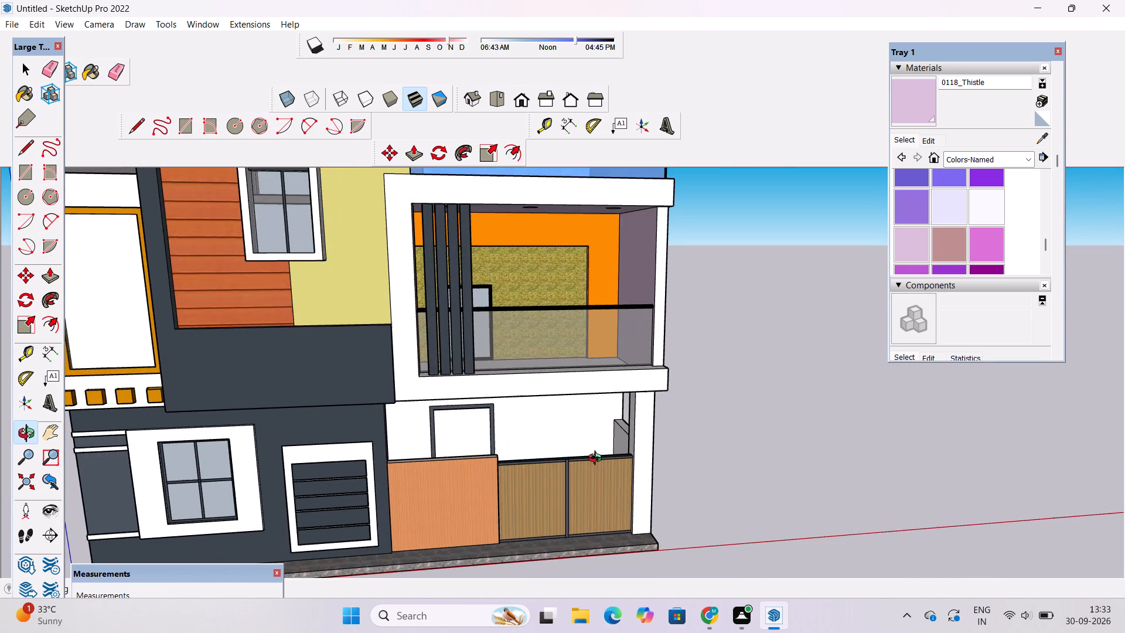
Paint the underside of the upper floor above the gate porch with 0116_Lavender.
{"action": "left_click_drag", "start_coordinate": [595, 458], "coordinate": [527, 363]}
{"action": "left_click_drag", "start_coordinate": [520, 438], "coordinate": [520, 399]}
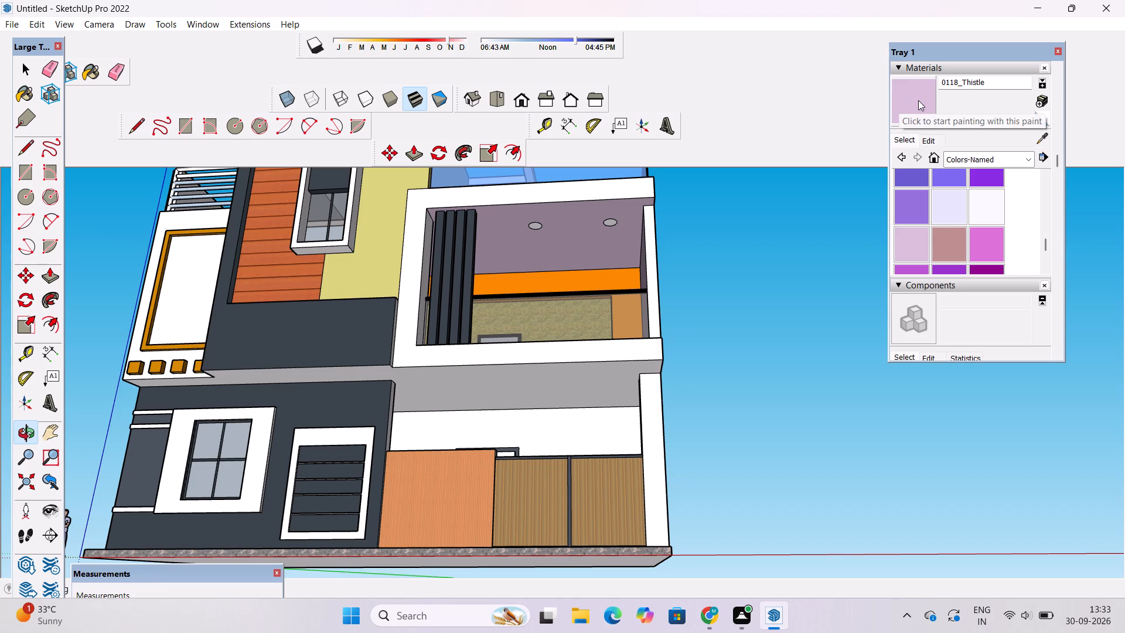
{"action": "left_click", "coordinate": [953, 210]}
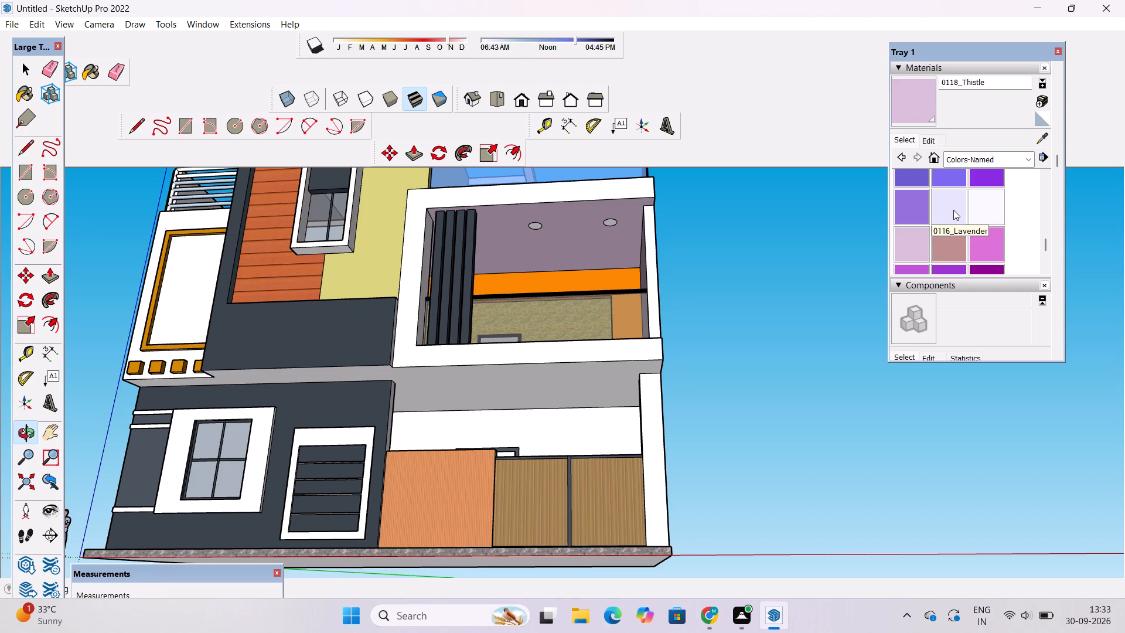
{"action": "left_click", "coordinate": [568, 387]}
{"action": "scroll", "coordinate": [388, 418], "scroll_direction": "up", "scroll_amount": 4}
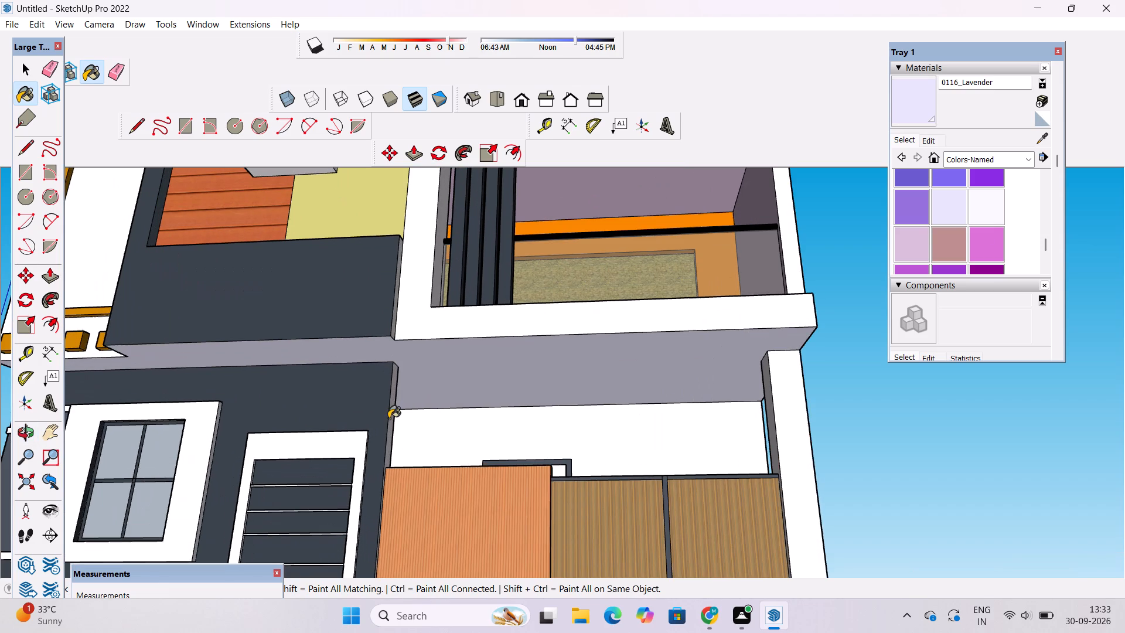
{"action": "scroll", "coordinate": [376, 416], "scroll_direction": "down", "scroll_amount": 1}
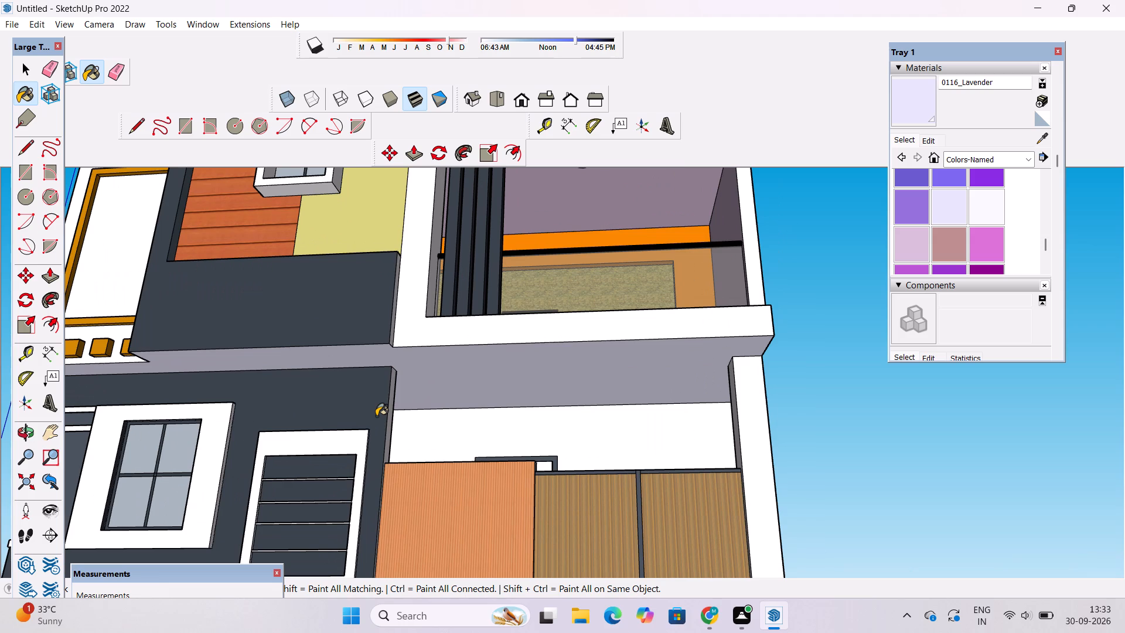
Draw a circle of 1' radius on the porch ceiling, near the dark slate wall, as a ceiling light outline.
{"action": "key", "text": "space"}
{"action": "scroll", "coordinate": [403, 410], "scroll_direction": "down", "scroll_amount": 1}
{"action": "key", "text": "c"}
{"action": "scroll", "coordinate": [437, 392], "scroll_direction": "up", "scroll_amount": 3}
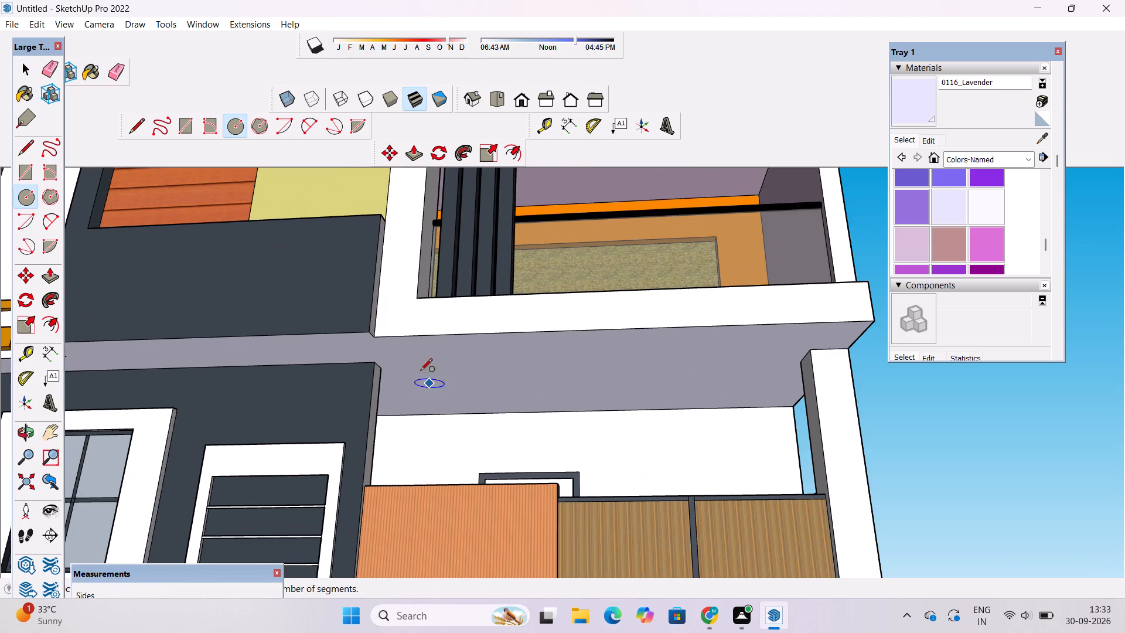
{"action": "scroll", "coordinate": [441, 376], "scroll_direction": "up", "scroll_amount": 7}
{"action": "left_click", "coordinate": [440, 362]}
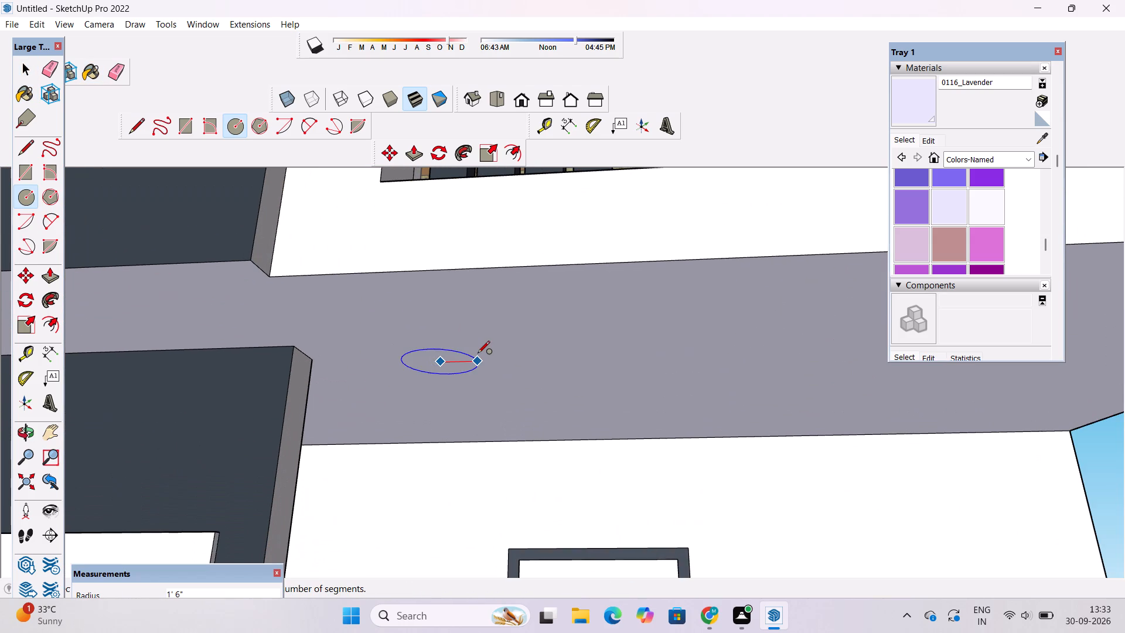
{"action": "type", "text": "1'"}
{"action": "key", "text": "Return"}
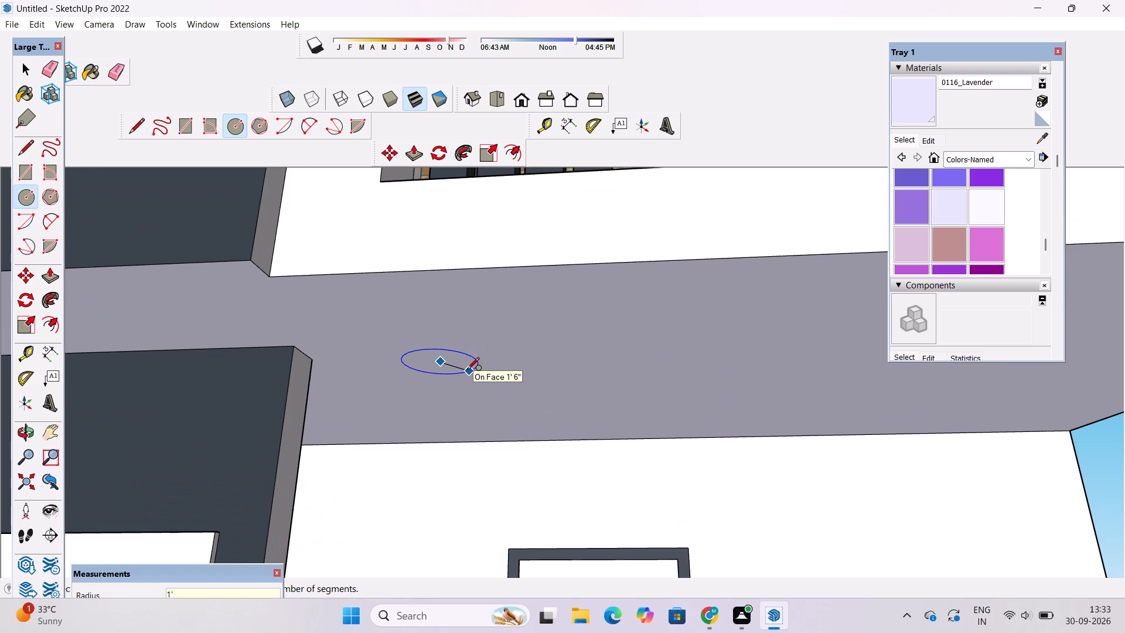
{"action": "key", "text": "space"}
Copy the ceiling circle 10' along the porch ceiling and array it as two evenly spaced copies.
{"action": "double_click", "coordinate": [453, 363]}
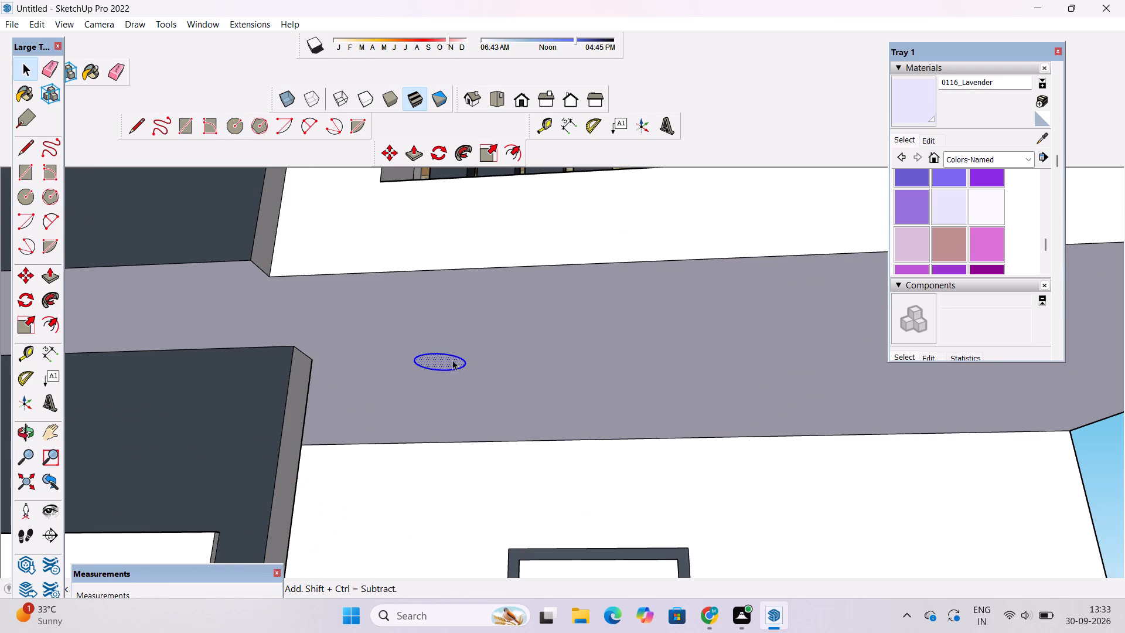
{"action": "key", "text": "m"}
{"action": "scroll", "coordinate": [417, 356], "scroll_direction": "down", "scroll_amount": 5}
{"action": "scroll", "coordinate": [412, 370], "scroll_direction": "up", "scroll_amount": 4}
{"action": "left_click", "coordinate": [416, 355]}
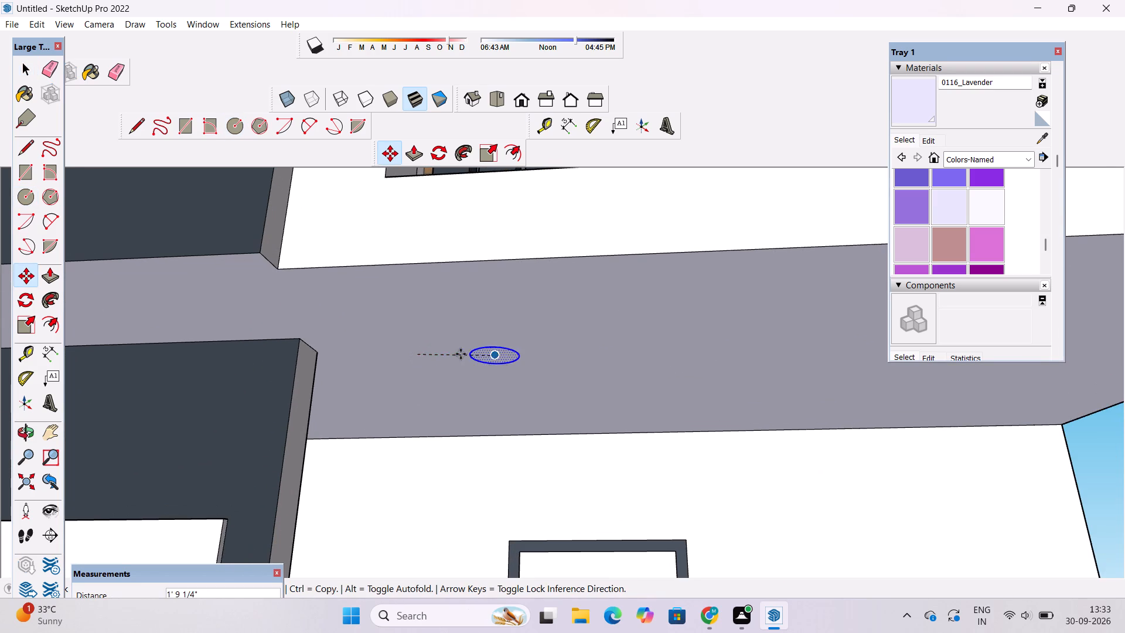
{"action": "scroll", "coordinate": [459, 355], "scroll_direction": "down", "scroll_amount": 4}
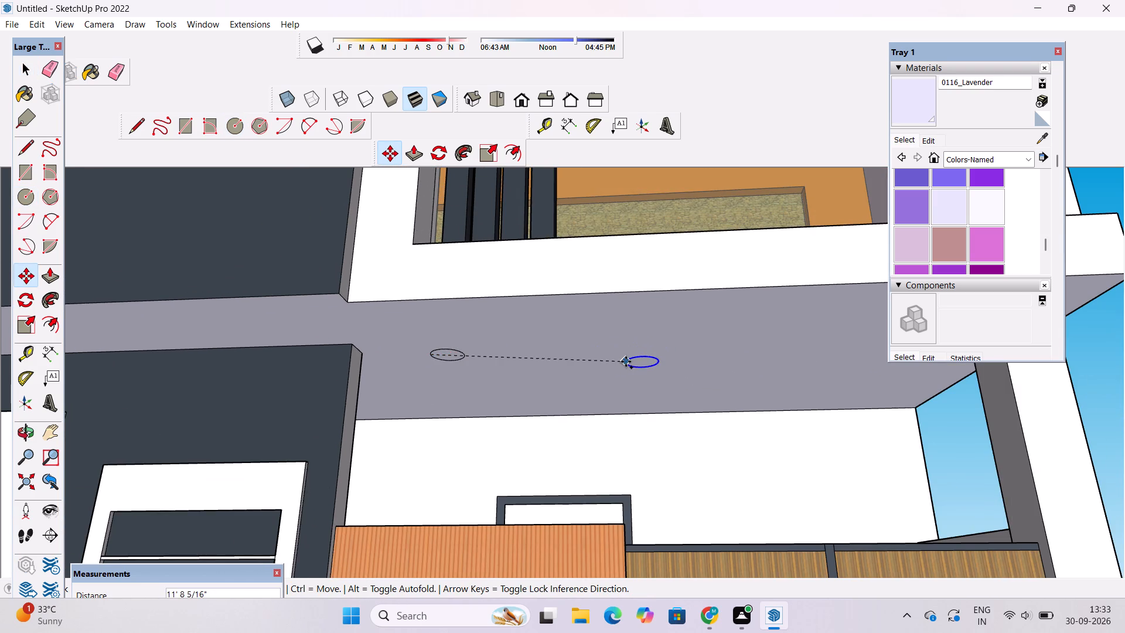
{"action": "scroll", "coordinate": [593, 331], "scroll_direction": "down", "scroll_amount": 3}
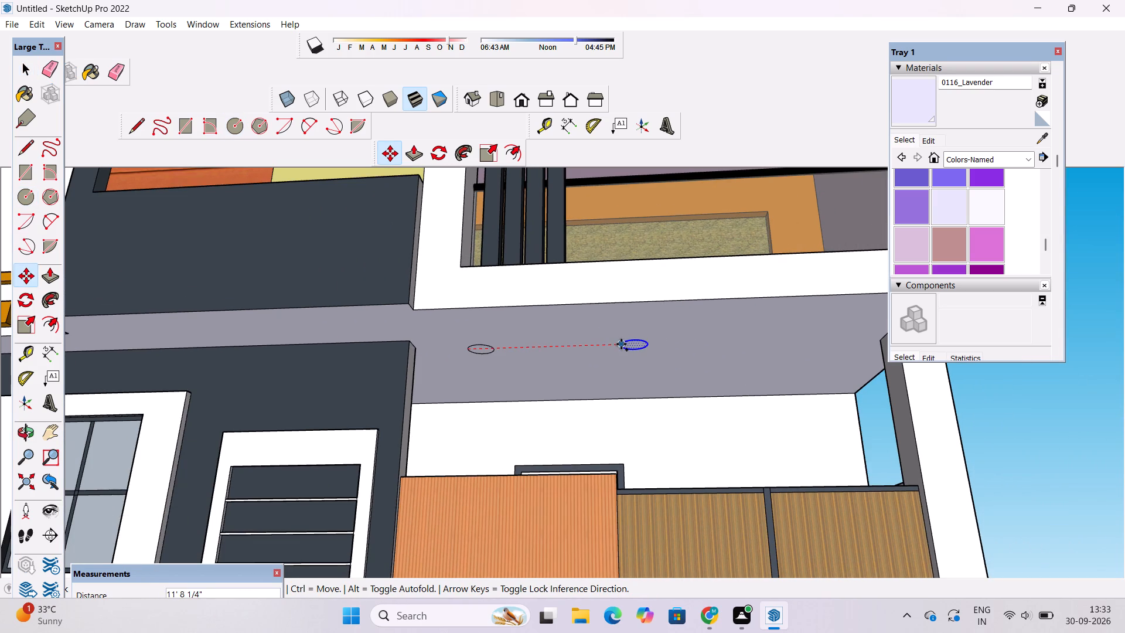
{"action": "type", "text": "10'"}
{"action": "key", "text": "Return"}
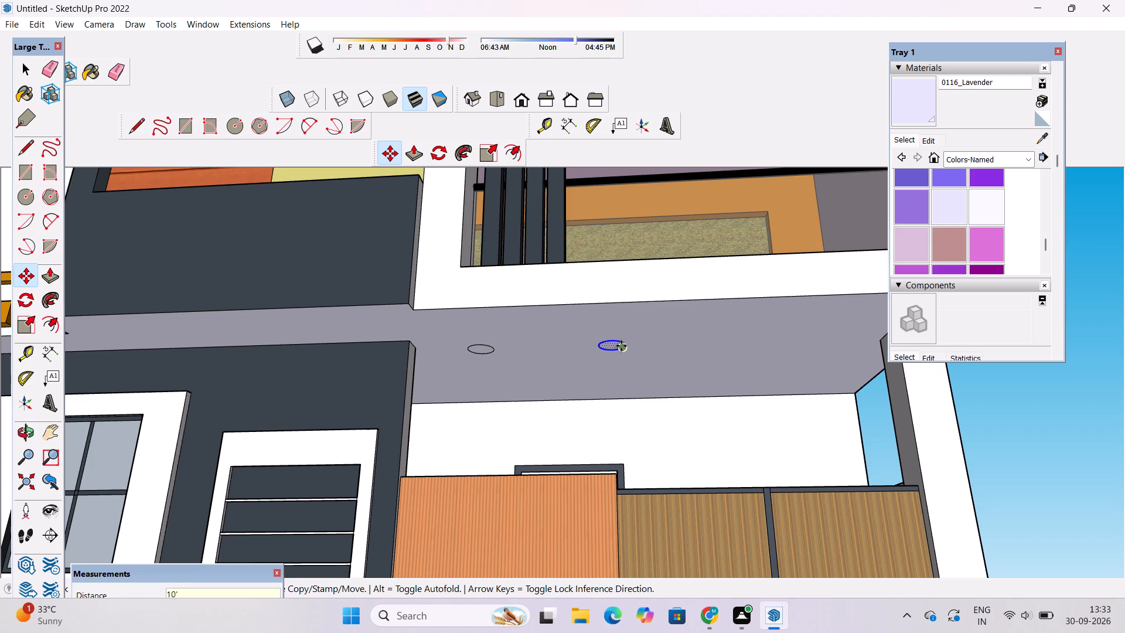
{"action": "type", "text": "*3"}
{"action": "key", "text": "BackSpace"}
{"action": "key", "text": "2"}
{"action": "key", "text": "Return"}
{"action": "scroll", "coordinate": [566, 374], "scroll_direction": "down", "scroll_amount": 5}
{"action": "key", "text": "space"}
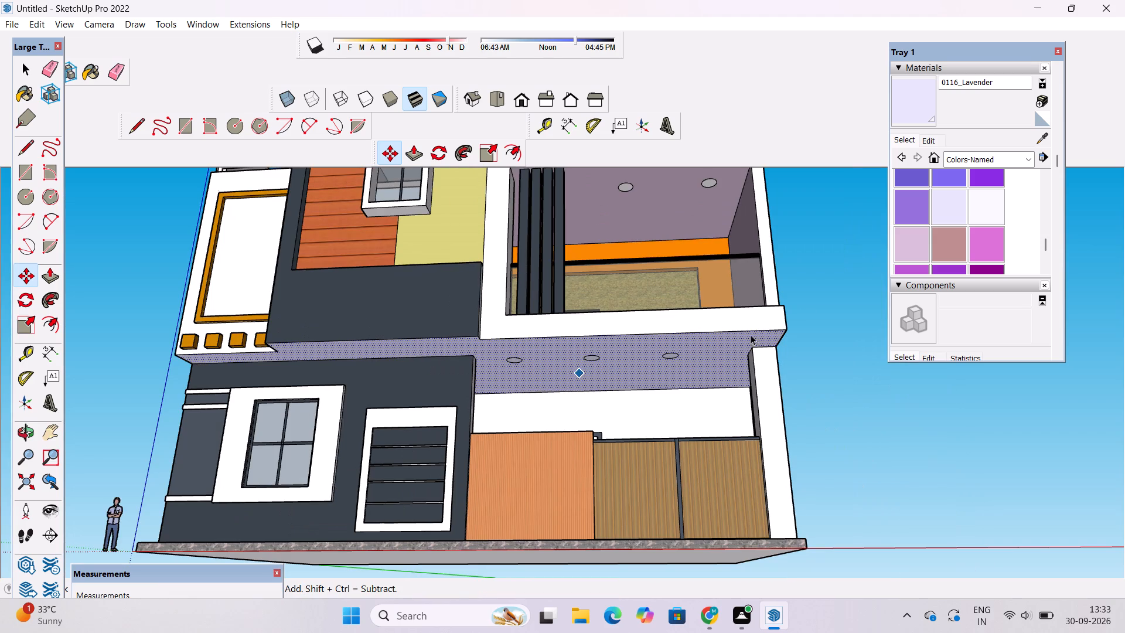
{"action": "left_click", "coordinate": [826, 281]}
Examine the porch area, gate and house facade from the front and the open side.
{"action": "key", "text": "o"}
{"action": "scroll", "coordinate": [724, 332], "scroll_direction": "down", "scroll_amount": 6}
{"action": "left_click_drag", "start_coordinate": [571, 378], "coordinate": [619, 482]}
{"action": "scroll", "coordinate": [687, 382], "scroll_direction": "up", "scroll_amount": 5}
{"action": "left_click_drag", "start_coordinate": [692, 417], "coordinate": [653, 226]}
{"action": "left_click_drag", "start_coordinate": [705, 358], "coordinate": [337, 491]}
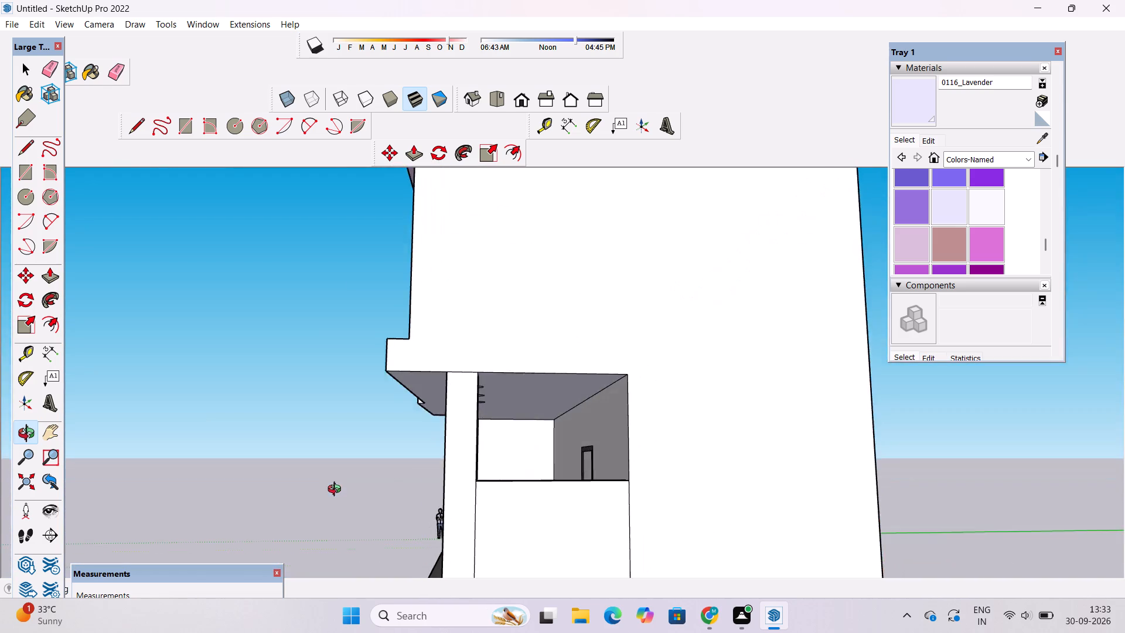
{"action": "left_click_drag", "start_coordinate": [337, 491], "coordinate": [610, 486]}
{"action": "left_click_drag", "start_coordinate": [534, 468], "coordinate": [624, 518]}
{"action": "left_click_drag", "start_coordinate": [622, 512], "coordinate": [472, 452]}
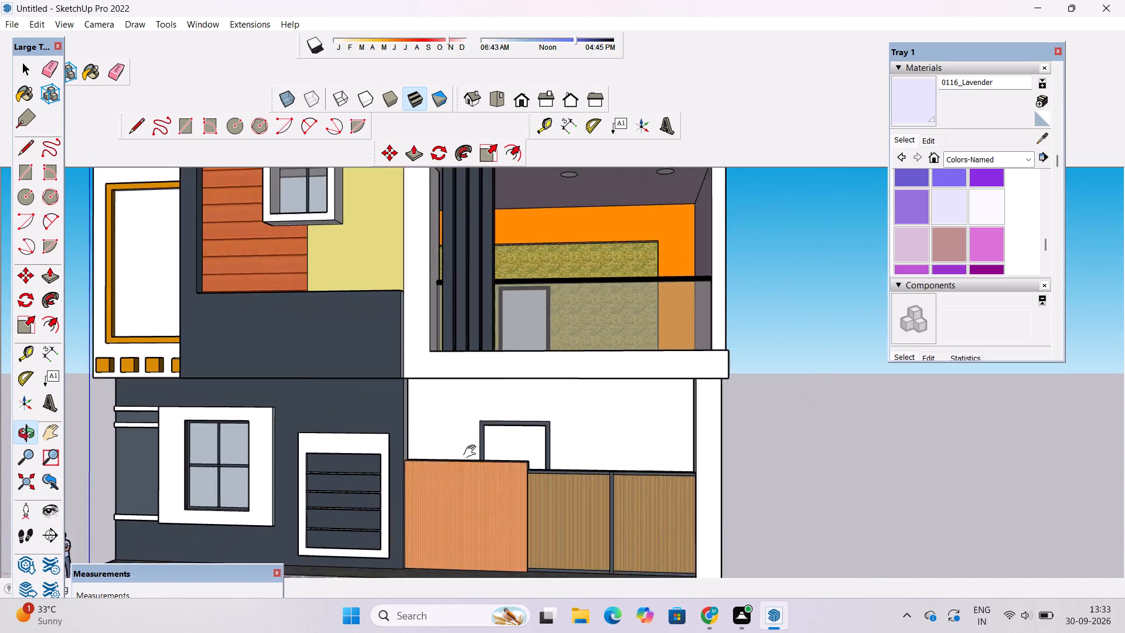
{"action": "left_click_drag", "start_coordinate": [472, 452], "coordinate": [471, 451]}
{"action": "left_click_drag", "start_coordinate": [454, 445], "coordinate": [512, 407]}
{"action": "left_click_drag", "start_coordinate": [513, 413], "coordinate": [522, 460]}
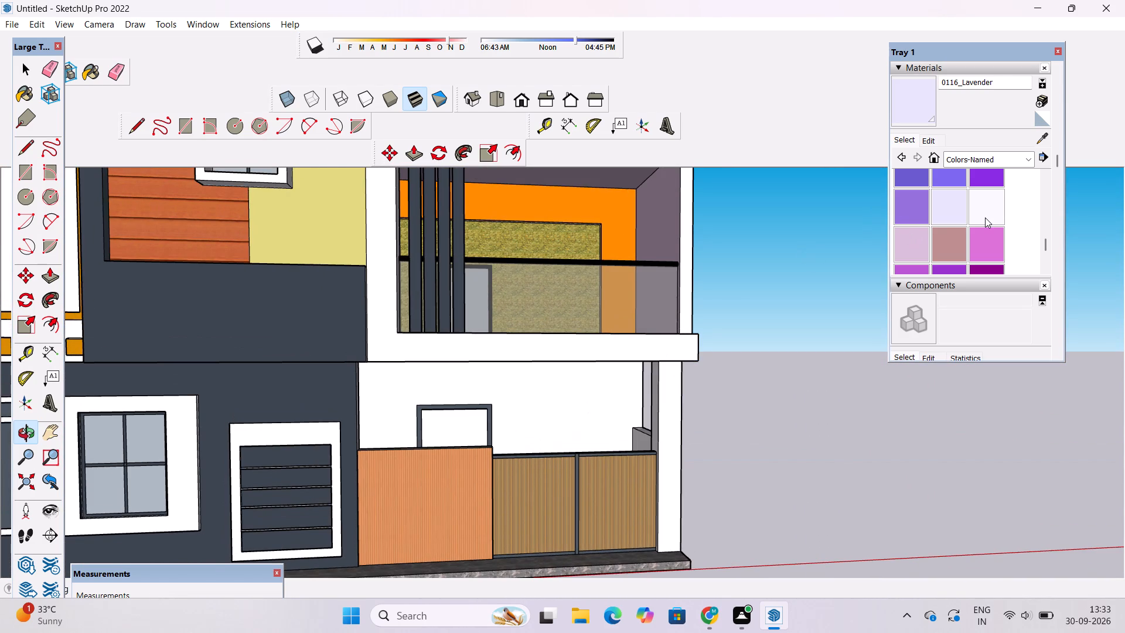
Paint the white porch wall behind the gate with 0051_Cornsilk from the named colours.
{"action": "scroll", "coordinate": [985, 217], "scroll_direction": "down", "scroll_amount": 3}
{"action": "scroll", "coordinate": [985, 218], "scroll_direction": "up", "scroll_amount": 3}
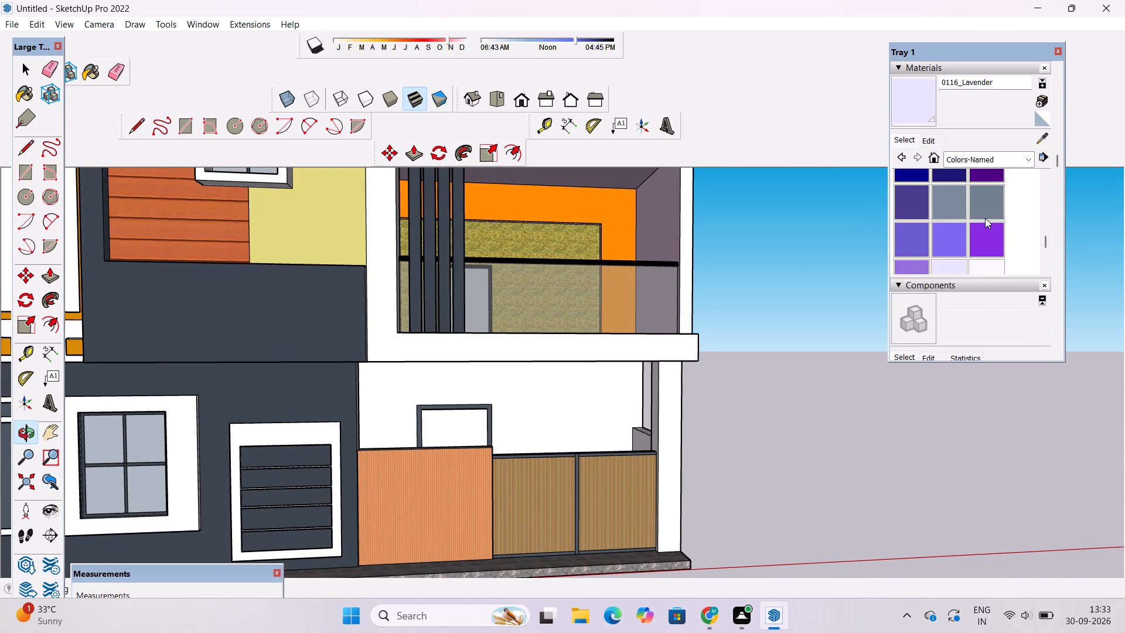
{"action": "scroll", "coordinate": [985, 218], "scroll_direction": "up", "scroll_amount": 9}
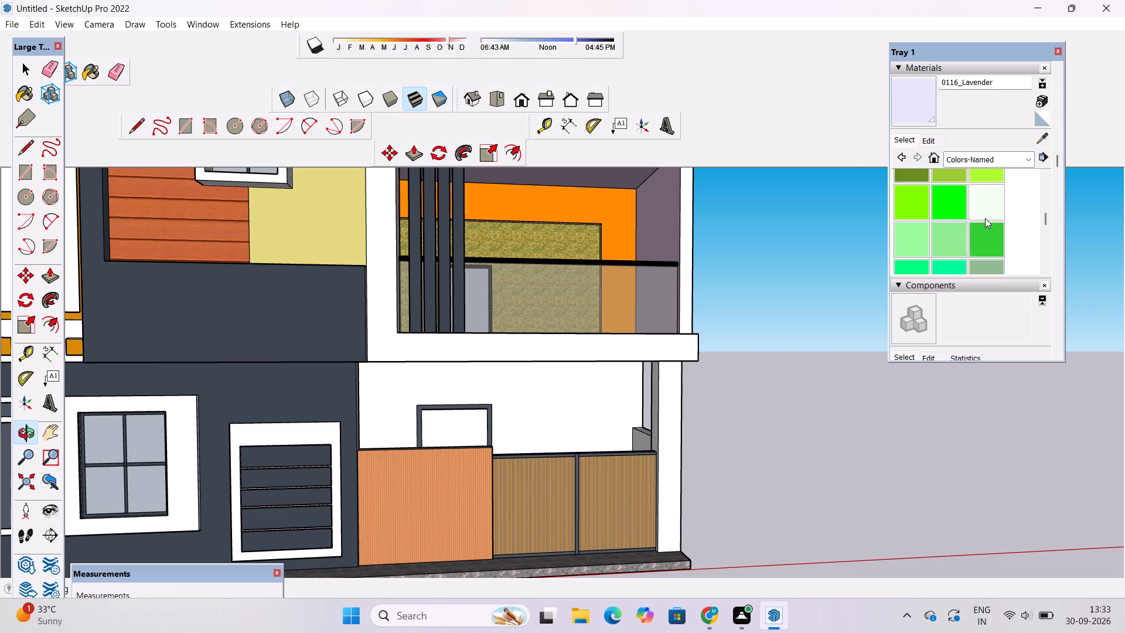
{"action": "scroll", "coordinate": [985, 218], "scroll_direction": "up", "scroll_amount": 3}
{"action": "left_click", "coordinate": [986, 227]}
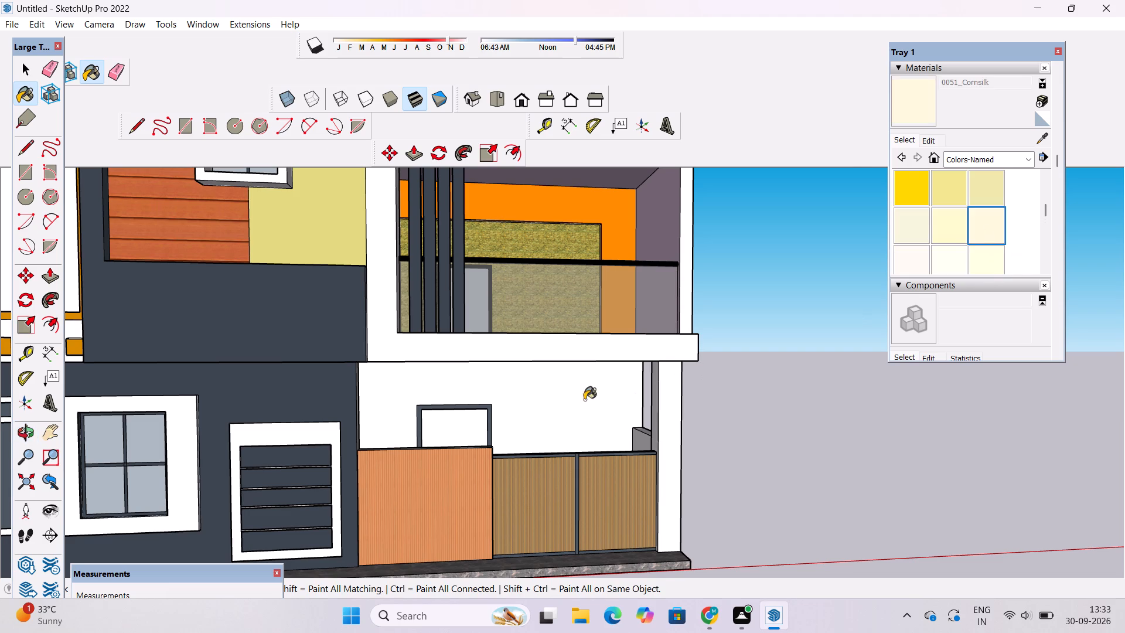
{"action": "left_click", "coordinate": [581, 400]}
{"action": "scroll", "coordinate": [559, 405], "scroll_direction": "up", "scroll_amount": 1}
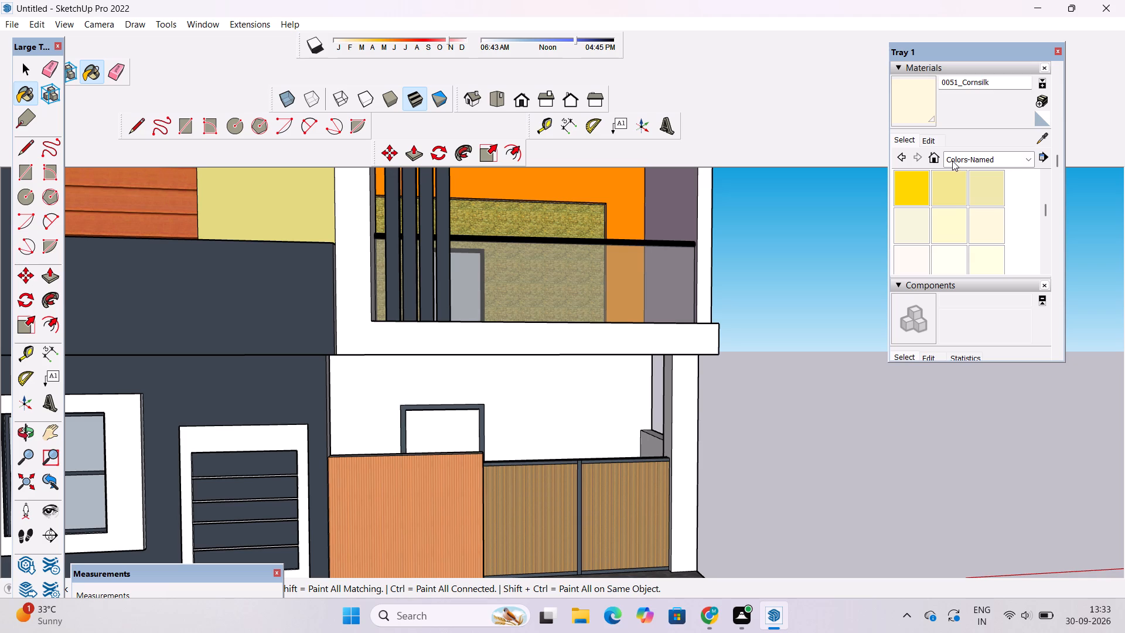
Darken the 0051_Cornsilk material slightly by lowering its colour brightness.
{"action": "left_click", "coordinate": [930, 142]}
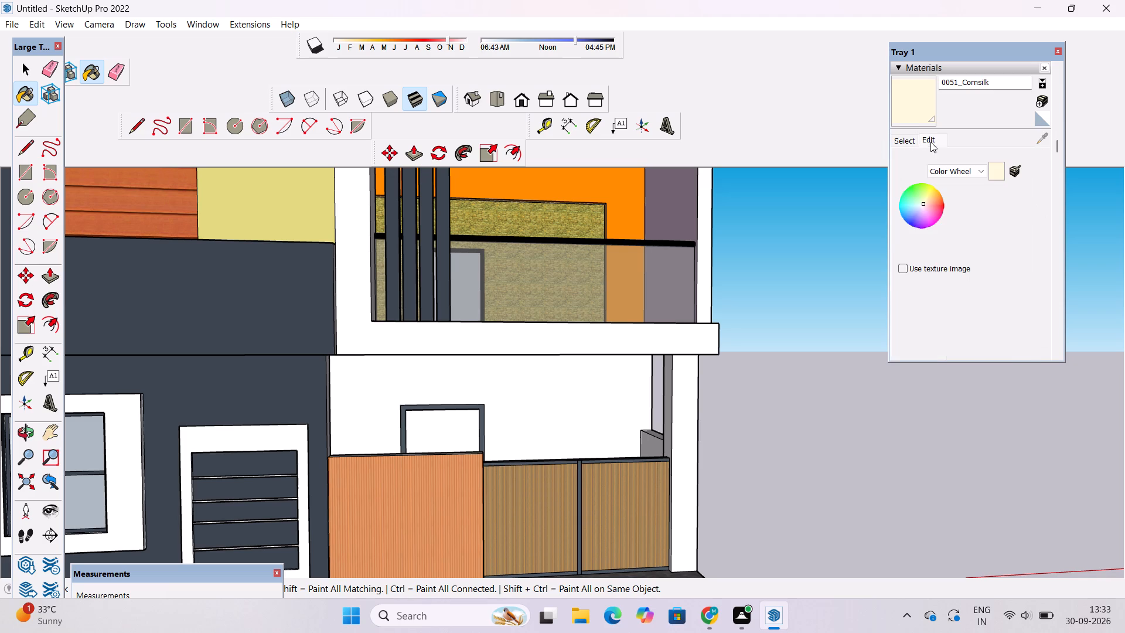
{"action": "left_click", "coordinate": [966, 195]}
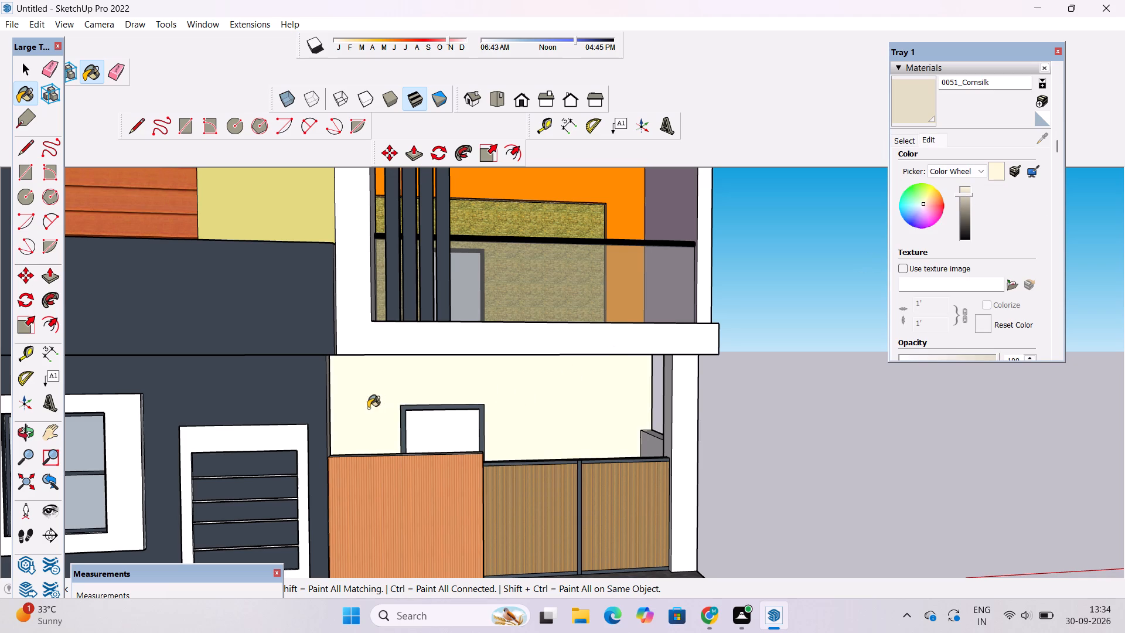
{"action": "scroll", "coordinate": [438, 392], "scroll_direction": "down", "scroll_amount": 2}
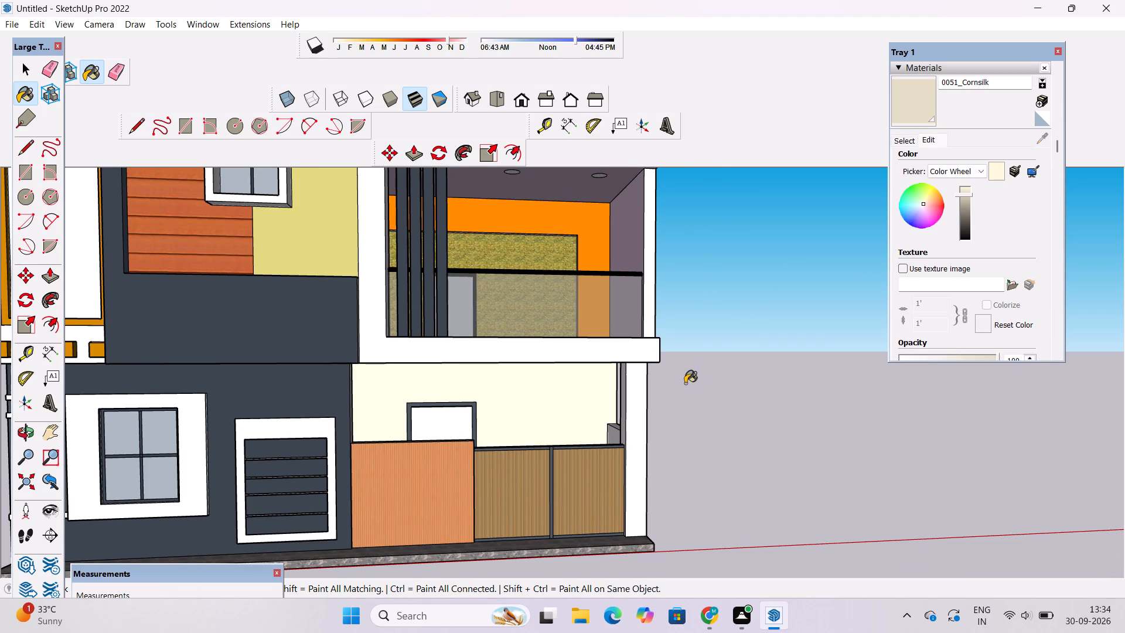
Paint the white door panel in the porch's back wall with Translucent Glass Gray from the glass and mirrors materials.
{"action": "left_click", "coordinate": [909, 142]}
{"action": "left_click", "coordinate": [983, 162]}
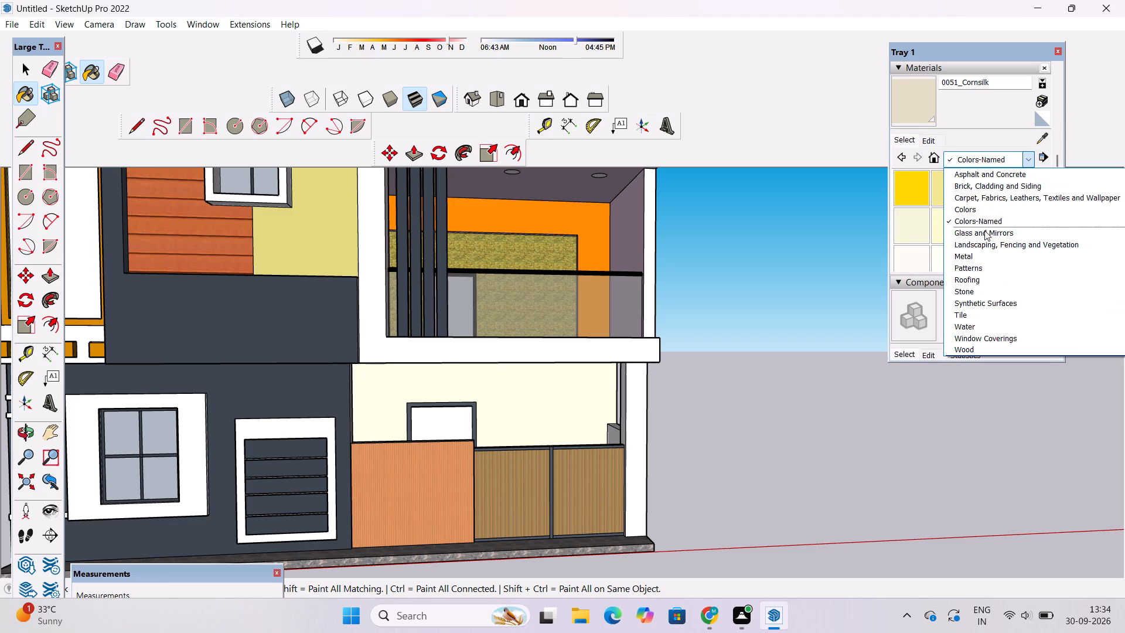
{"action": "left_click", "coordinate": [984, 231]}
{"action": "scroll", "coordinate": [964, 219], "scroll_direction": "down", "scroll_amount": 2}
{"action": "scroll", "coordinate": [956, 198], "scroll_direction": "up", "scroll_amount": 1}
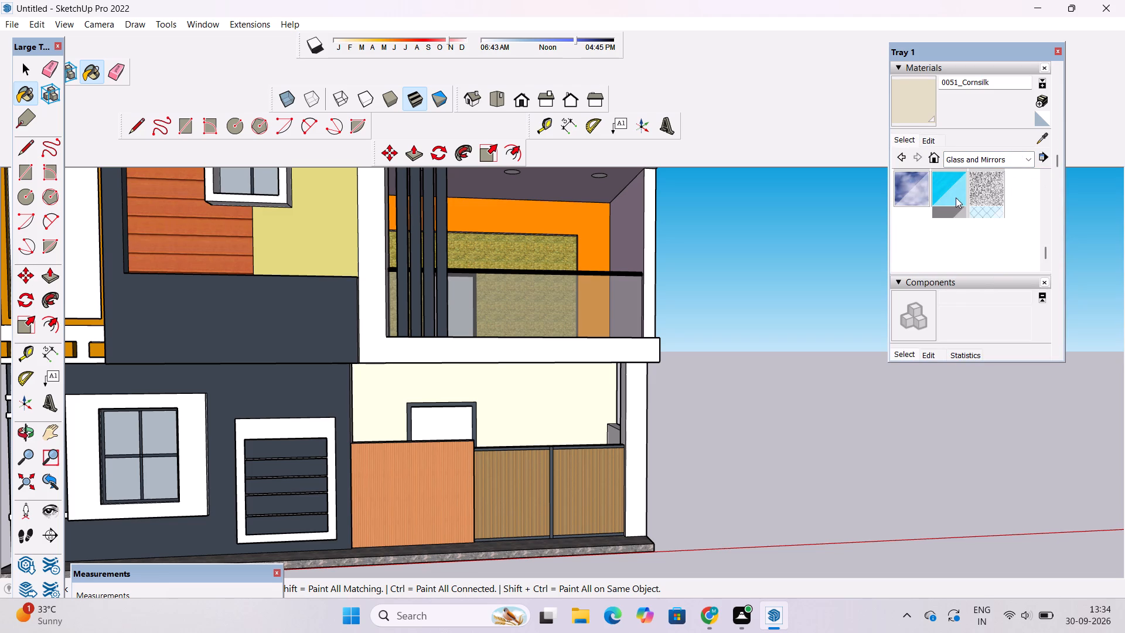
{"action": "left_click", "coordinate": [946, 217]}
{"action": "scroll", "coordinate": [354, 425], "scroll_direction": "up", "scroll_amount": 15}
{"action": "left_click", "coordinate": [490, 414]}
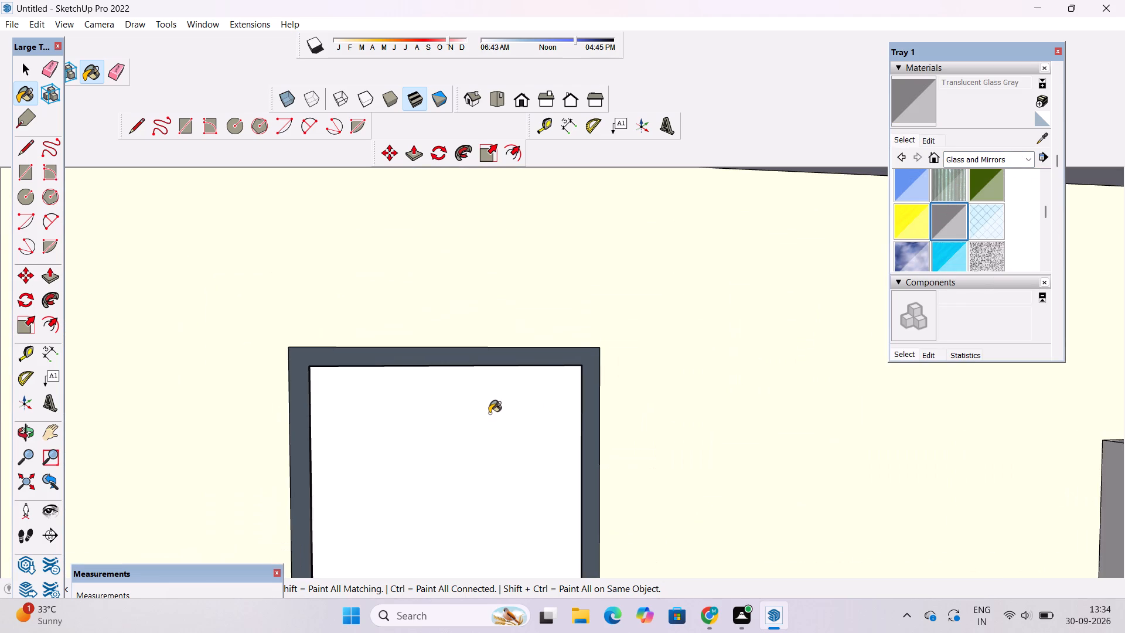
Paint the white inner end wall of the porch and its adjoining front side wall with 0012_Bisque from the named colours.
{"action": "key", "text": "o"}
{"action": "scroll", "coordinate": [470, 409], "scroll_direction": "down", "scroll_amount": 7}
{"action": "left_click_drag", "start_coordinate": [524, 401], "coordinate": [359, 426]}
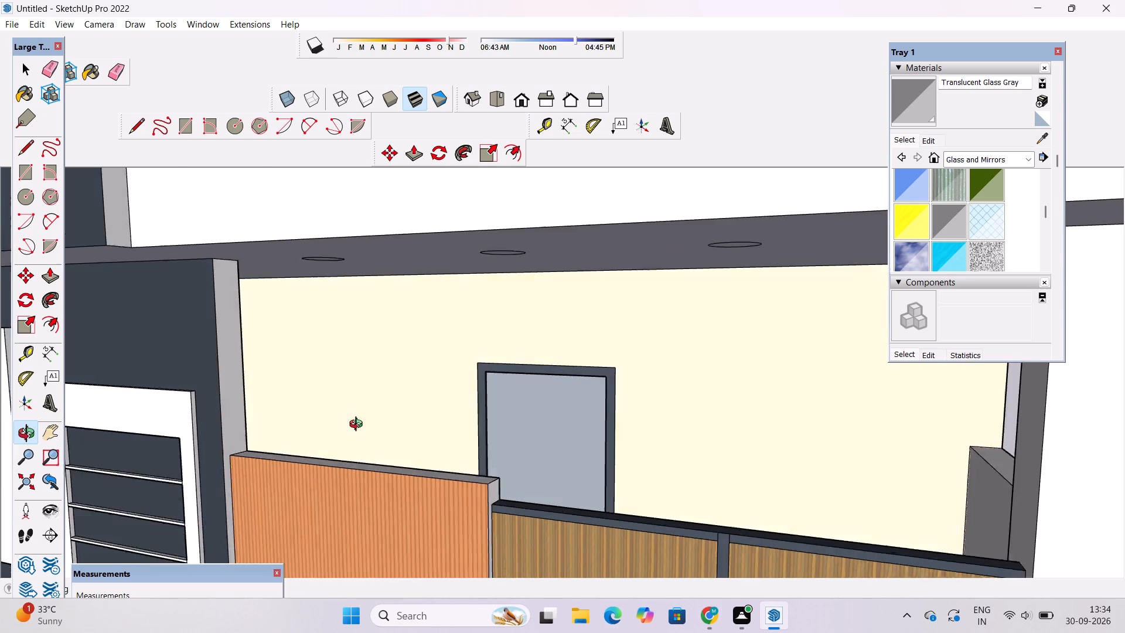
{"action": "left_click_drag", "start_coordinate": [359, 426], "coordinate": [357, 426]}
{"action": "scroll", "coordinate": [387, 428], "scroll_direction": "down", "scroll_amount": 6}
{"action": "left_click_drag", "start_coordinate": [452, 440], "coordinate": [411, 316]}
{"action": "scroll", "coordinate": [411, 315], "scroll_direction": "down", "scroll_amount": 5, "text": "shift"}
{"action": "left_click_drag", "start_coordinate": [557, 321], "coordinate": [357, 328]}
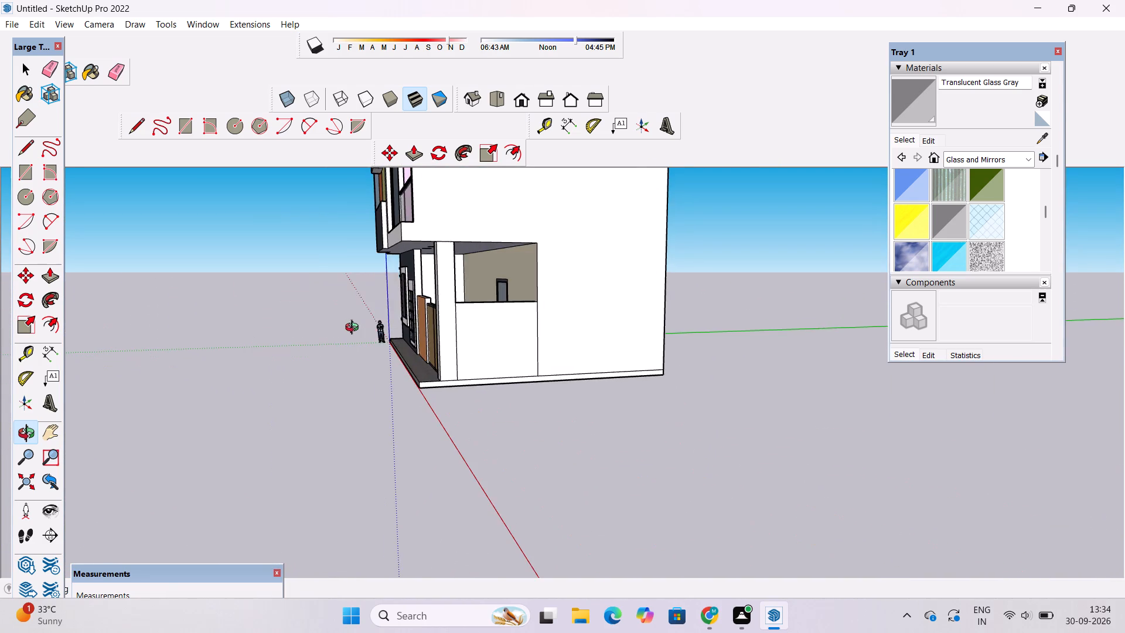
{"action": "scroll", "coordinate": [380, 282], "scroll_direction": "up", "scroll_amount": 6}
{"action": "left_click_drag", "start_coordinate": [610, 321], "coordinate": [569, 317]}
{"action": "left_click_drag", "start_coordinate": [566, 308], "coordinate": [572, 403]}
{"action": "left_click_drag", "start_coordinate": [571, 404], "coordinate": [571, 333], "text": "shift"}
{"action": "left_click_drag", "start_coordinate": [564, 348], "coordinate": [557, 392]}
{"action": "left_click", "coordinate": [976, 159]}
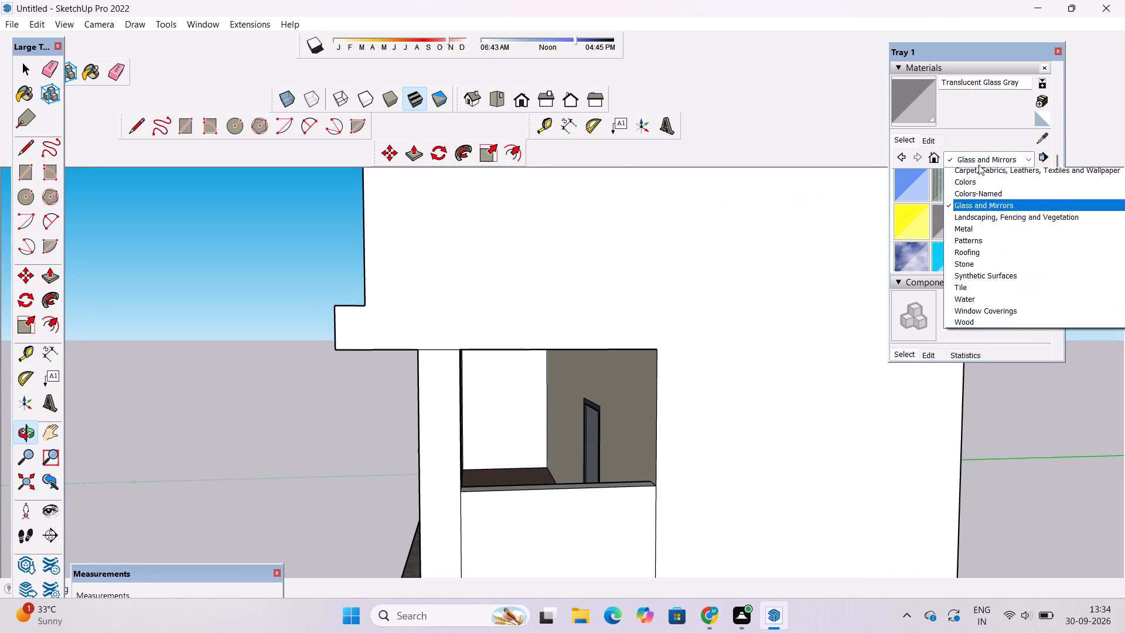
{"action": "left_click", "coordinate": [992, 223]}
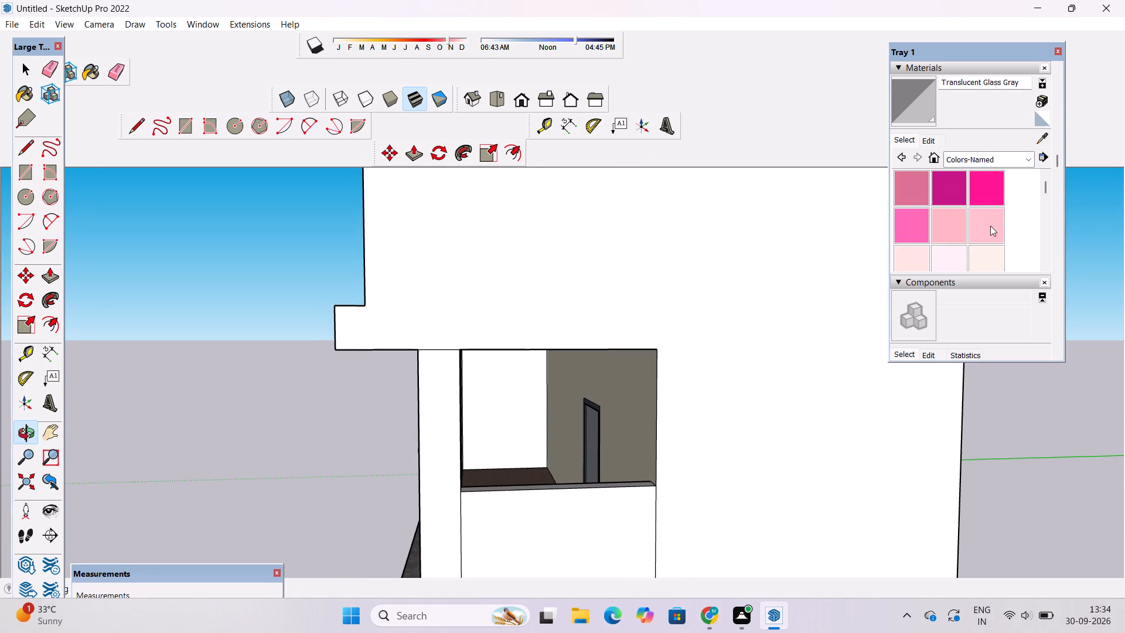
{"action": "scroll", "coordinate": [987, 230], "scroll_direction": "down", "scroll_amount": 2}
{"action": "scroll", "coordinate": [987, 230], "scroll_direction": "up", "scroll_amount": 1}
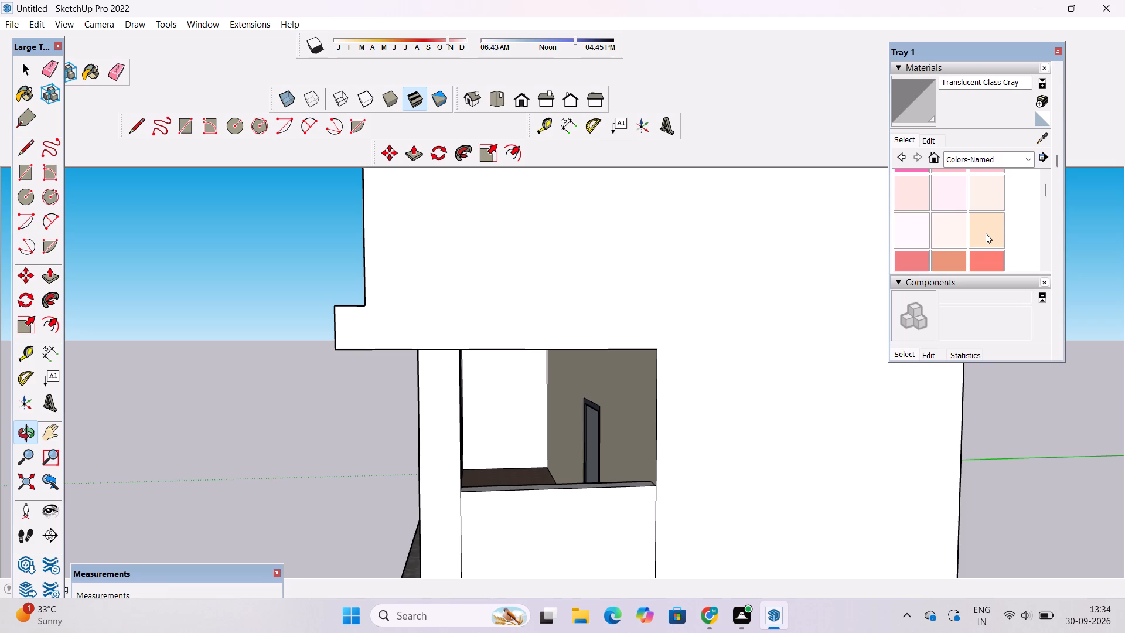
{"action": "left_click", "coordinate": [986, 233]}
{"action": "scroll", "coordinate": [513, 436], "scroll_direction": "up", "scroll_amount": 5}
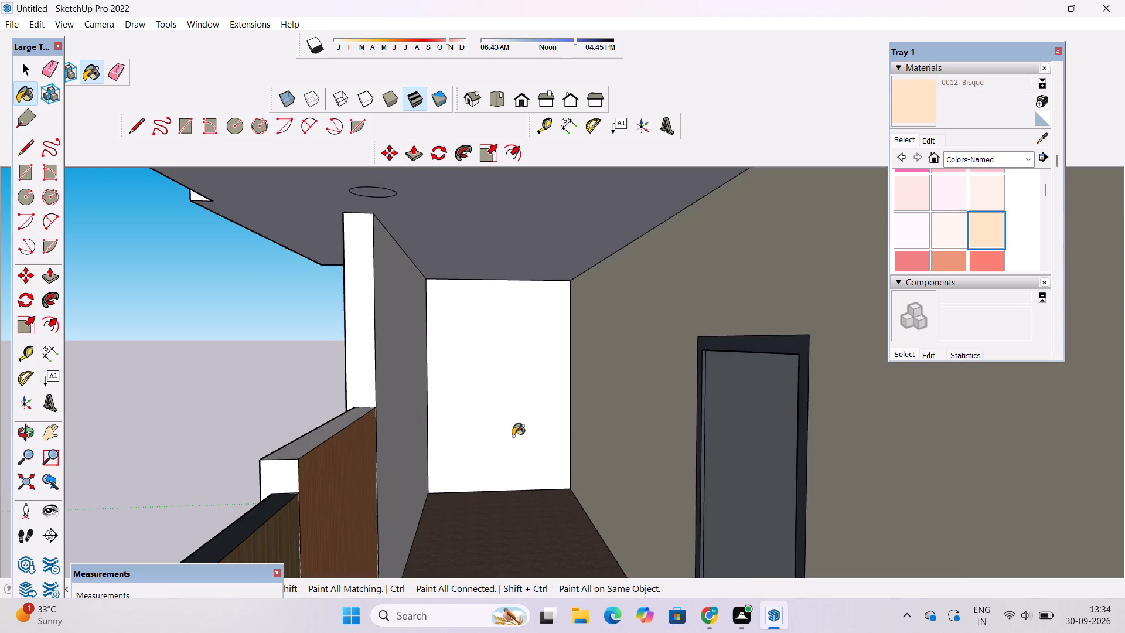
{"action": "scroll", "coordinate": [504, 420], "scroll_direction": "up", "scroll_amount": 4}
{"action": "left_click", "coordinate": [503, 383]}
{"action": "left_click", "coordinate": [285, 381]}
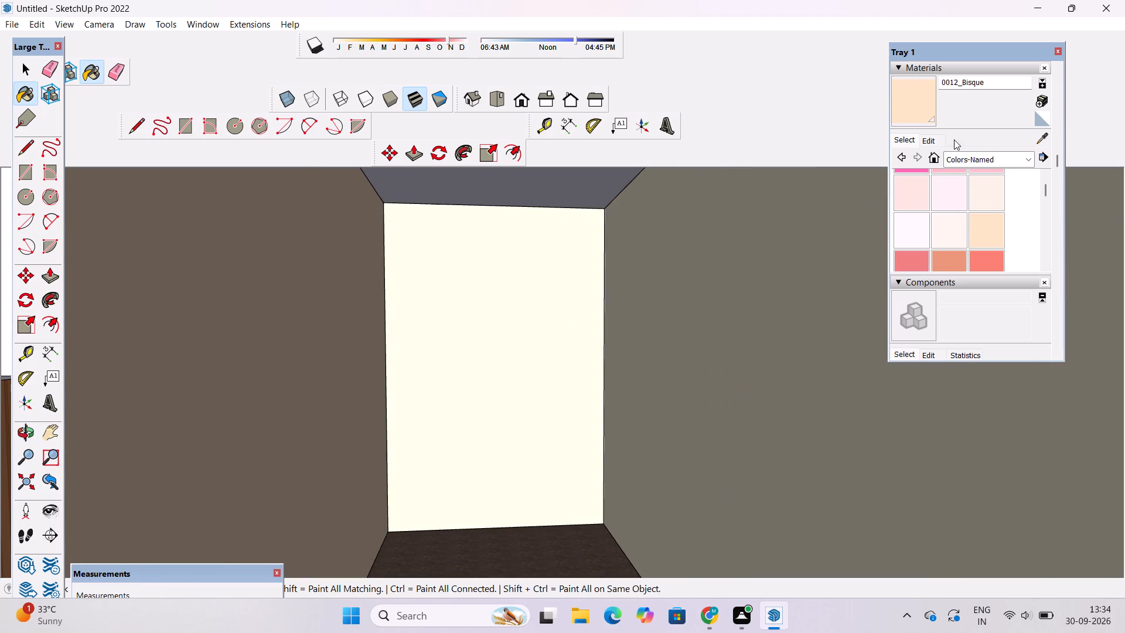
Darken the 0012_Bisque material by lowering its colour brightness.
{"action": "left_click", "coordinate": [933, 141]}
{"action": "left_click", "coordinate": [962, 193]}
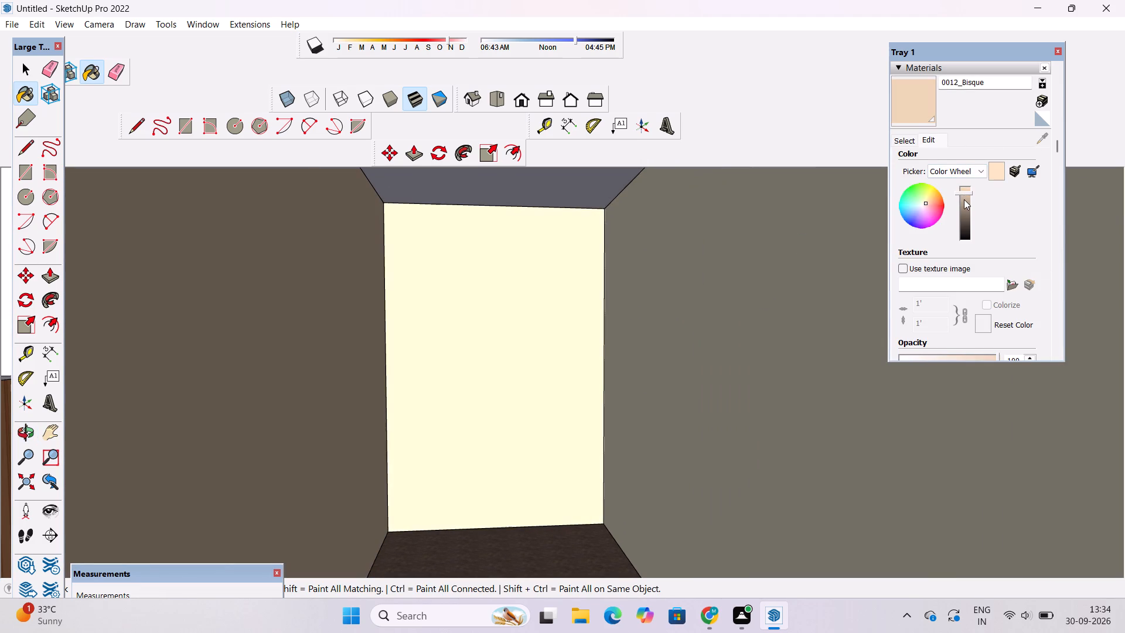
{"action": "left_click", "coordinate": [964, 199]}
{"action": "left_click", "coordinate": [964, 199]}
{"action": "double_click", "coordinate": [964, 200]}
{"action": "left_click", "coordinate": [964, 203]}
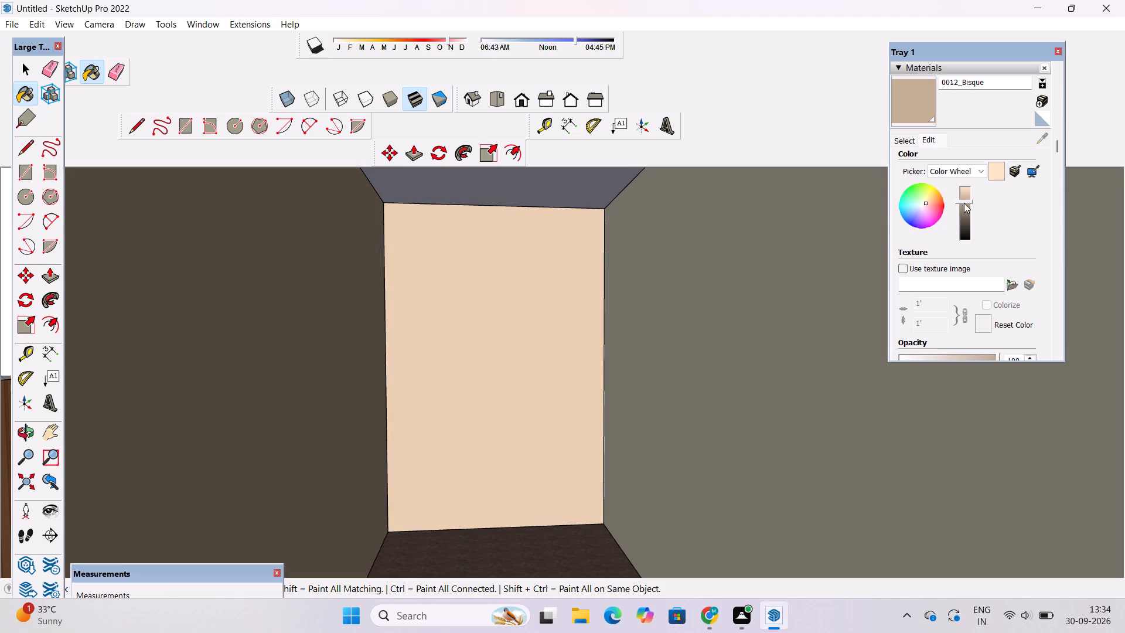
Examine the porch, gate and ground-floor facade from the standard front view.
{"action": "scroll", "coordinate": [732, 268], "scroll_direction": "down", "scroll_amount": 20}
{"action": "scroll", "coordinate": [732, 268], "scroll_direction": "down", "scroll_amount": 9}
{"action": "key", "text": "o"}
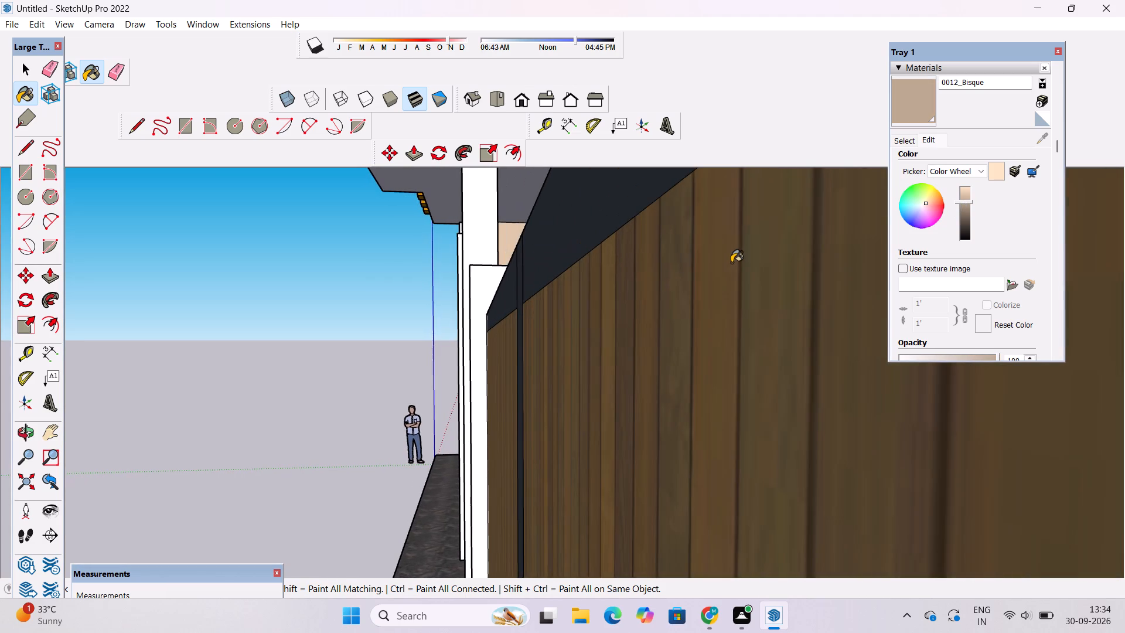
{"action": "left_click", "coordinate": [22, 436]}
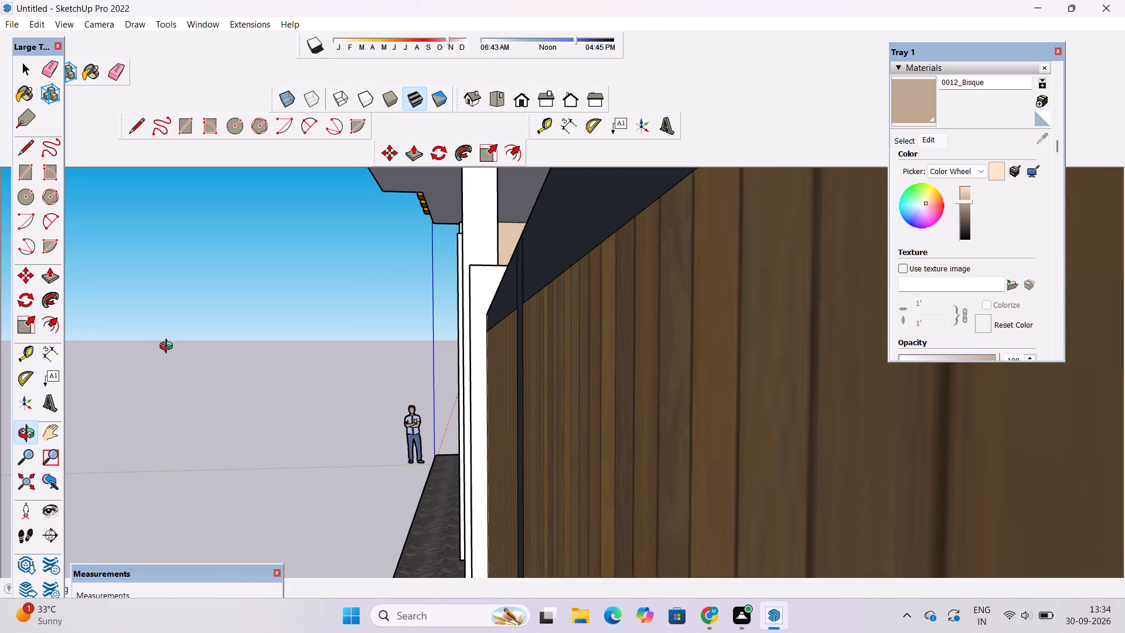
{"action": "scroll", "coordinate": [179, 343], "scroll_direction": "down", "scroll_amount": 1}
{"action": "left_click_drag", "start_coordinate": [179, 343], "coordinate": [290, 343]}
{"action": "scroll", "coordinate": [291, 339], "scroll_direction": "down", "scroll_amount": 3}
{"action": "left_click_drag", "start_coordinate": [283, 336], "coordinate": [456, 301]}
{"action": "scroll", "coordinate": [459, 294], "scroll_direction": "down", "scroll_amount": 6}
{"action": "left_click", "coordinate": [517, 99]}
{"action": "scroll", "coordinate": [501, 191], "scroll_direction": "down", "scroll_amount": 8}
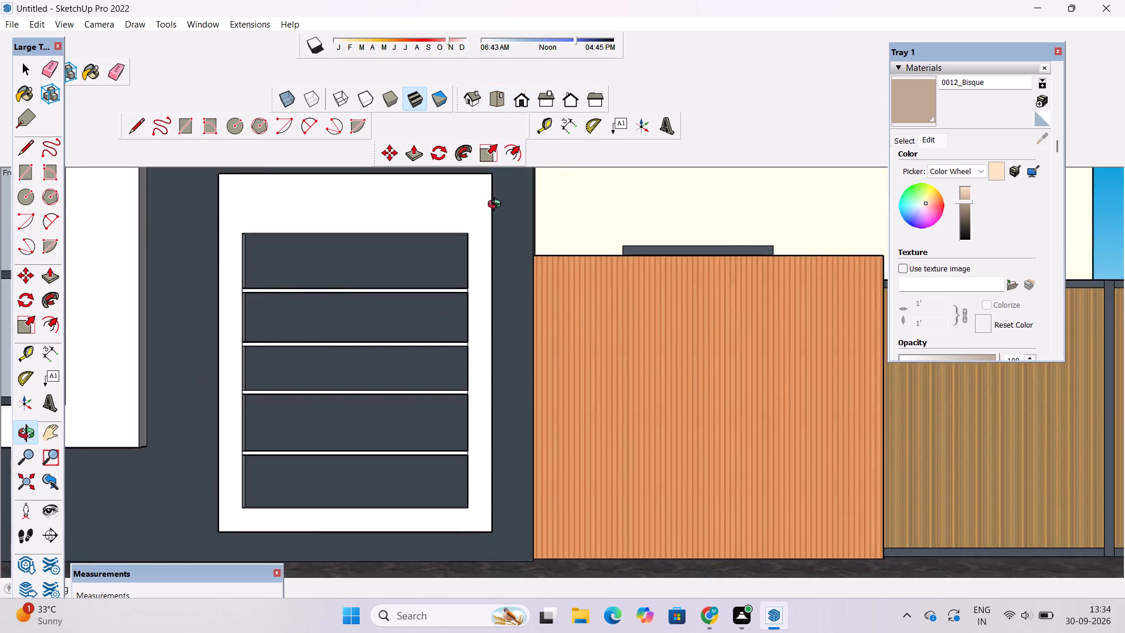
{"action": "scroll", "coordinate": [497, 206], "scroll_direction": "down", "scroll_amount": 9}
{"action": "left_click_drag", "start_coordinate": [500, 220], "coordinate": [503, 229]}
{"action": "scroll", "coordinate": [503, 230], "scroll_direction": "down", "scroll_amount": 5}
{"action": "scroll", "coordinate": [508, 233], "scroll_direction": "up", "scroll_amount": 2}
{"action": "left_click_drag", "start_coordinate": [554, 240], "coordinate": [558, 247]}
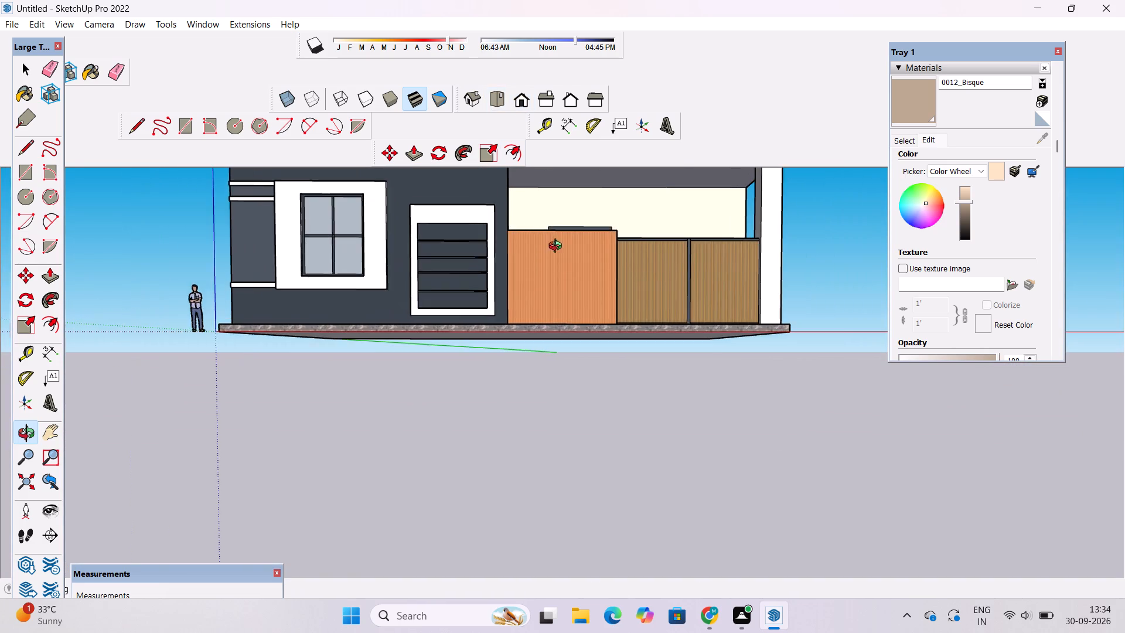
Paint the upper balcony floor with Grass Dark Green from the landscaping, fencing and vegetation materials.
{"action": "left_click_drag", "start_coordinate": [558, 247], "coordinate": [579, 419]}
{"action": "scroll", "coordinate": [597, 312], "scroll_direction": "up", "scroll_amount": 4}
{"action": "left_click_drag", "start_coordinate": [602, 295], "coordinate": [571, 238]}
{"action": "left_click_drag", "start_coordinate": [554, 259], "coordinate": [495, 363]}
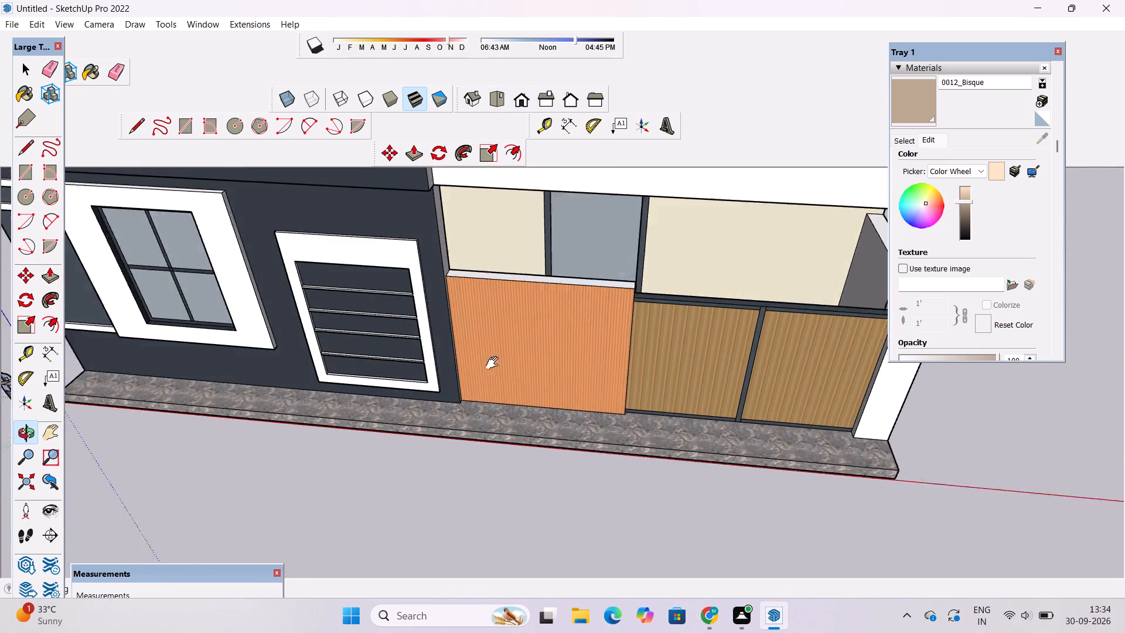
{"action": "left_click_drag", "start_coordinate": [495, 363], "coordinate": [484, 389]}
{"action": "scroll", "coordinate": [483, 353], "scroll_direction": "down", "scroll_amount": 6}
{"action": "left_click_drag", "start_coordinate": [502, 325], "coordinate": [412, 486], "text": "shift"}
{"action": "scroll", "coordinate": [431, 440], "scroll_direction": "up", "scroll_amount": 5}
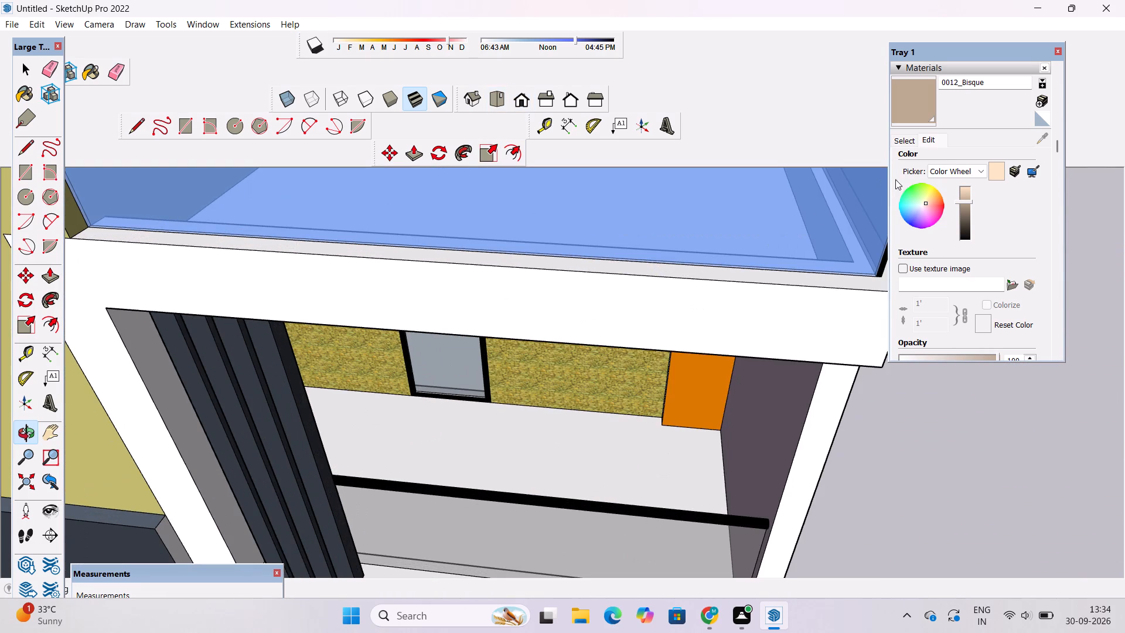
{"action": "left_click", "coordinate": [910, 142]}
{"action": "left_click", "coordinate": [966, 159]}
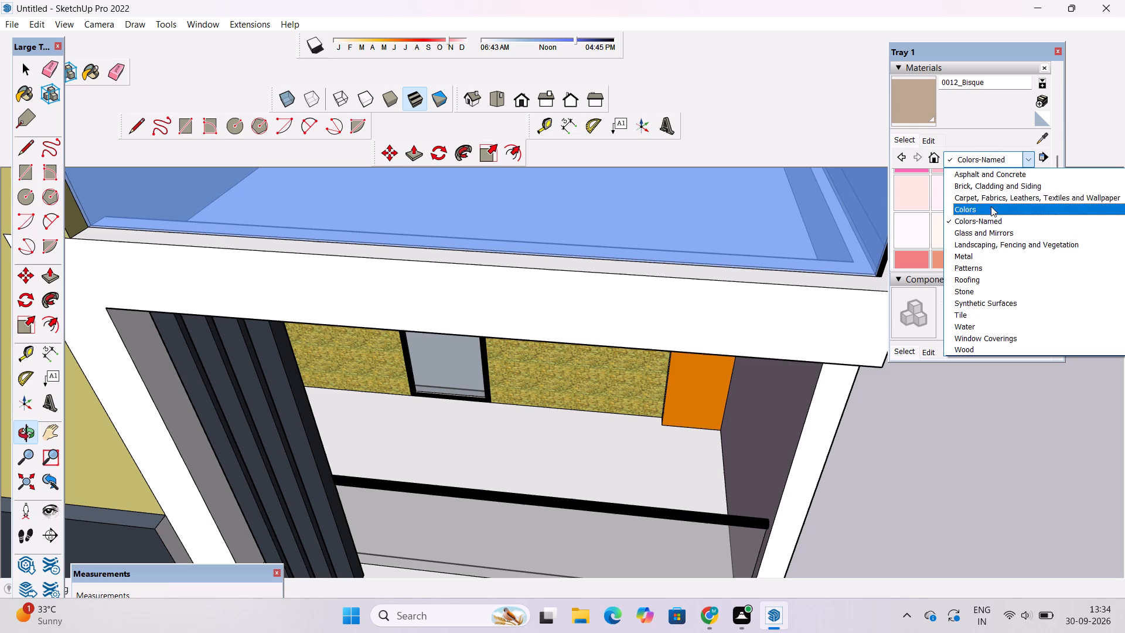
{"action": "left_click", "coordinate": [991, 246]}
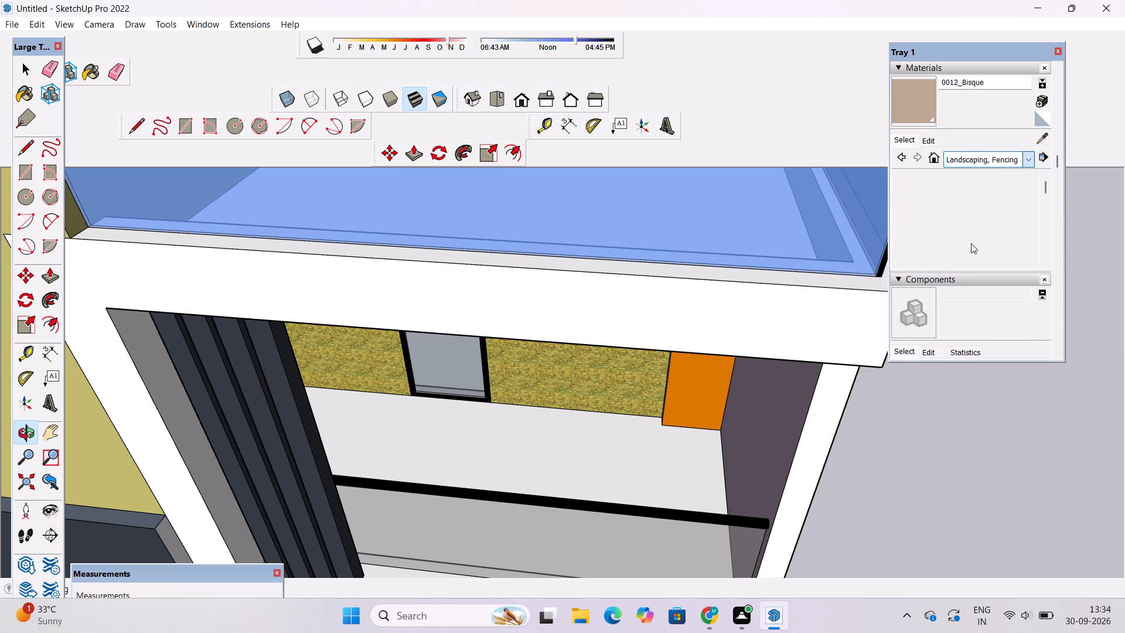
{"action": "scroll", "coordinate": [966, 243], "scroll_direction": "down", "scroll_amount": 2}
{"action": "scroll", "coordinate": [979, 196], "scroll_direction": "up", "scroll_amount": 1}
{"action": "left_click", "coordinate": [980, 226]}
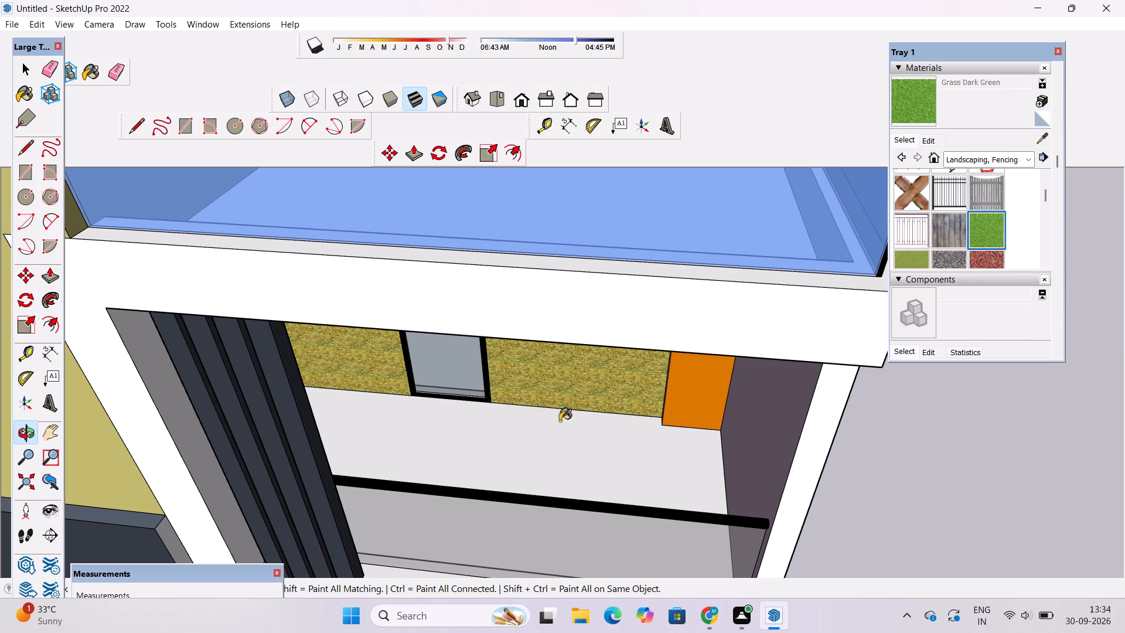
{"action": "left_click", "coordinate": [534, 441]}
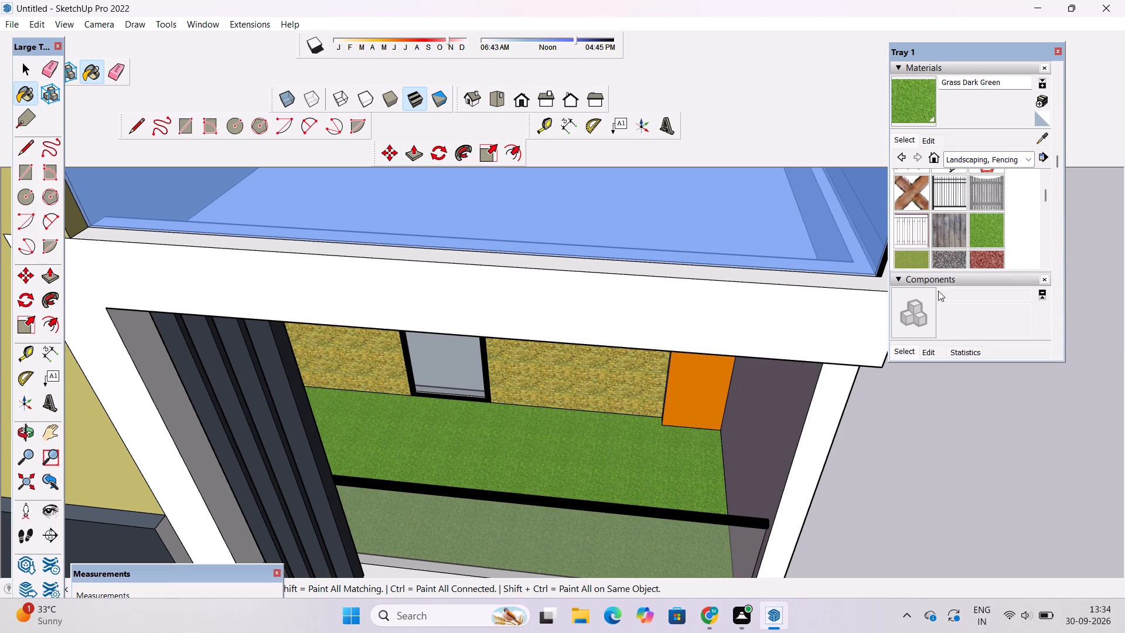
Set the Grass Dark Green texture height to 5'.
{"action": "scroll", "coordinate": [940, 302], "scroll_direction": "down", "scroll_amount": 1}
{"action": "scroll", "coordinate": [919, 137], "scroll_direction": "up", "scroll_amount": 3}
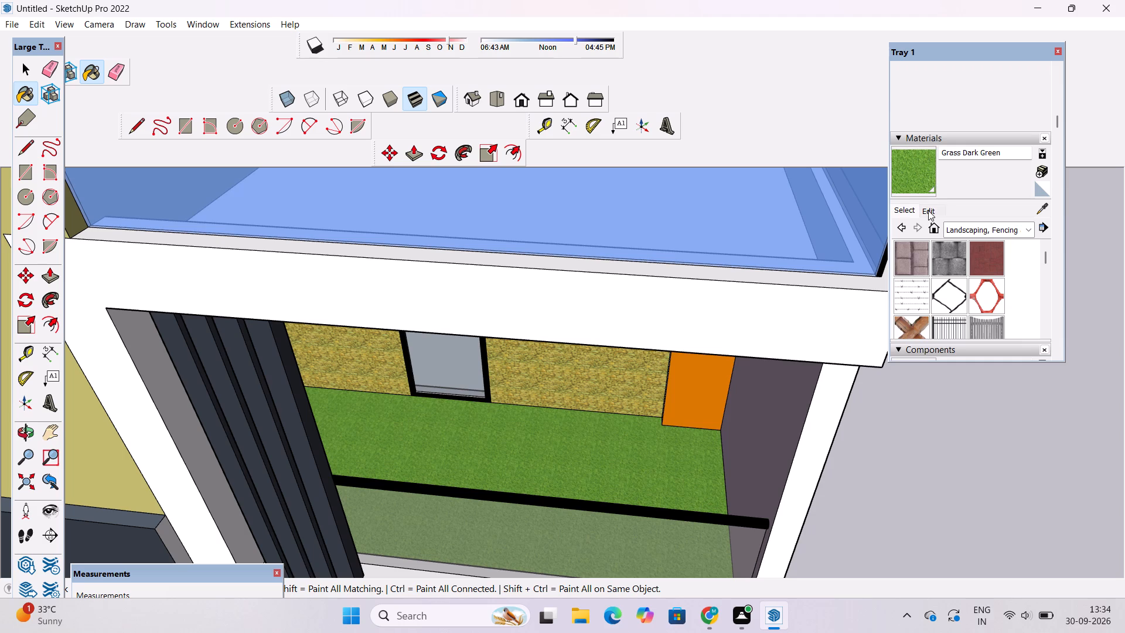
{"action": "left_click", "coordinate": [928, 210]}
{"action": "scroll", "coordinate": [943, 290], "scroll_direction": "down", "scroll_amount": 1}
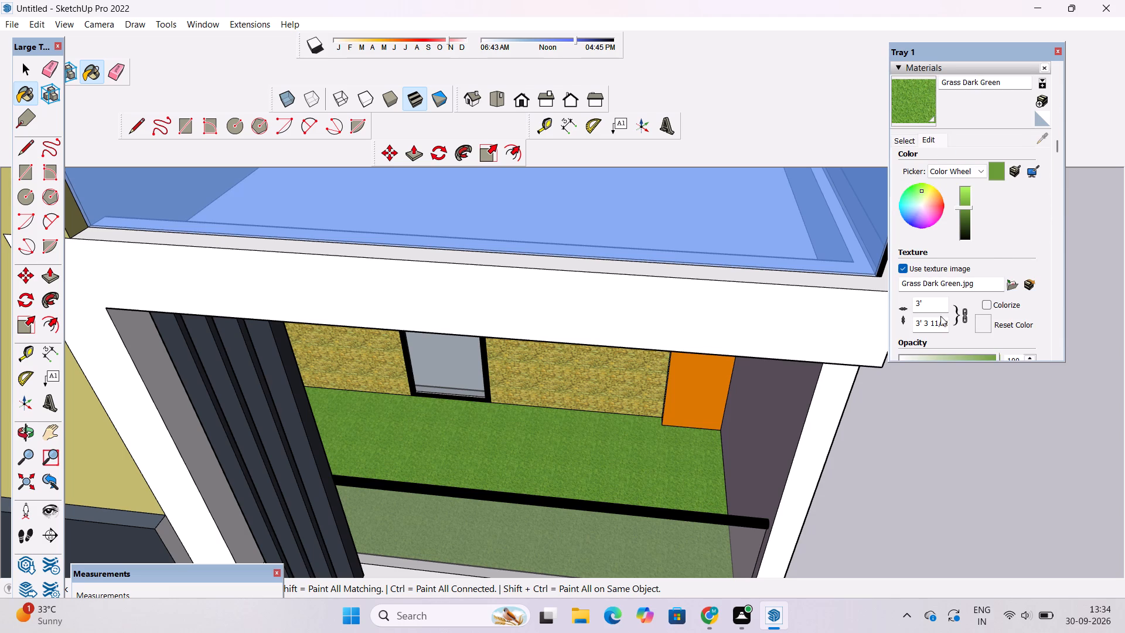
{"action": "left_click", "coordinate": [946, 322]}
{"action": "key", "text": "BackSpace"}
{"action": "key", "text": "BackSpace"}
{"action": "key", "text": "BackSpace"}
{"action": "key", "text": "BackSpace"}
{"action": "key", "text": "BackSpace"}
{"action": "key", "text": "BackSpace"}
{"action": "key", "text": "BackSpace"}
{"action": "key", "text": "BackSpace"}
{"action": "key", "text": "BackSpace"}
{"action": "key", "text": "BackSpace"}
{"action": "key", "text": "BackSpace"}
{"action": "key", "text": "BackSpace"}
{"action": "key", "text": "BackSpace"}
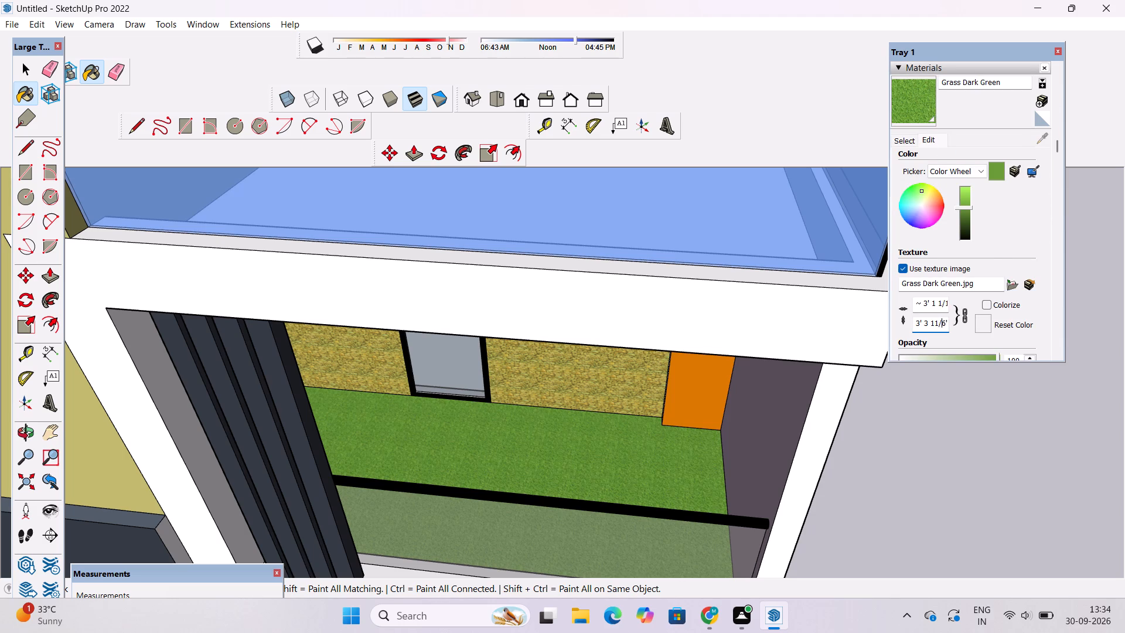
{"action": "left_click", "coordinate": [931, 322]}
{"action": "key", "text": "BackSpace"}
{"action": "key", "text": "BackSpace"}
{"action": "type", "text": "5'"}
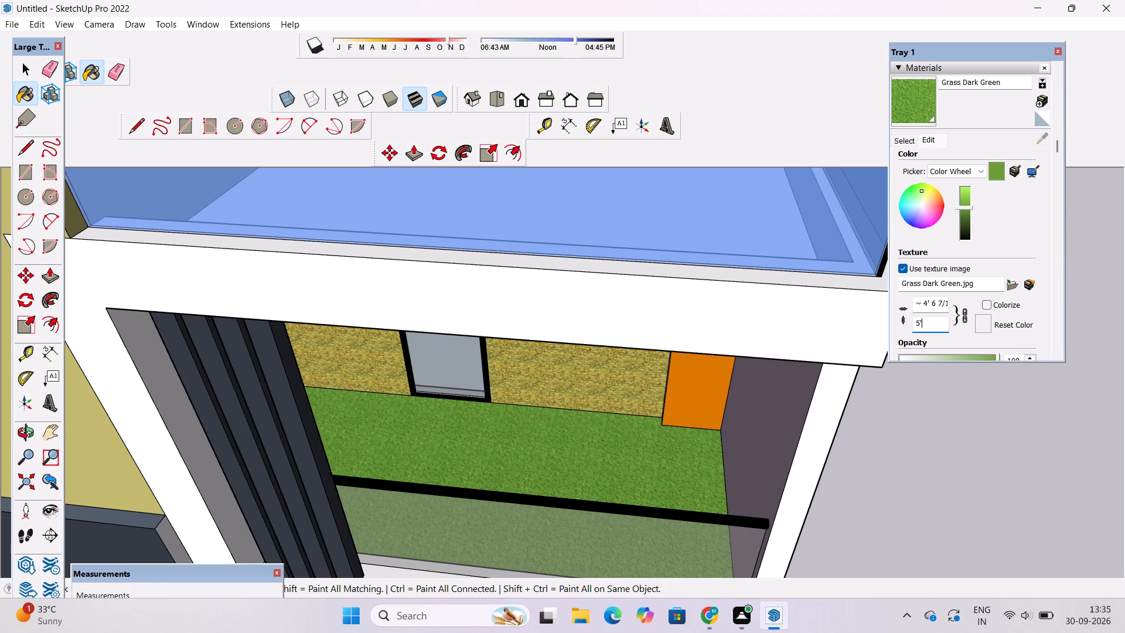
{"action": "key", "text": "Return"}
{"action": "key", "text": "space"}
{"action": "key", "text": "o"}
{"action": "scroll", "coordinate": [646, 355], "scroll_direction": "down", "scroll_amount": 2}
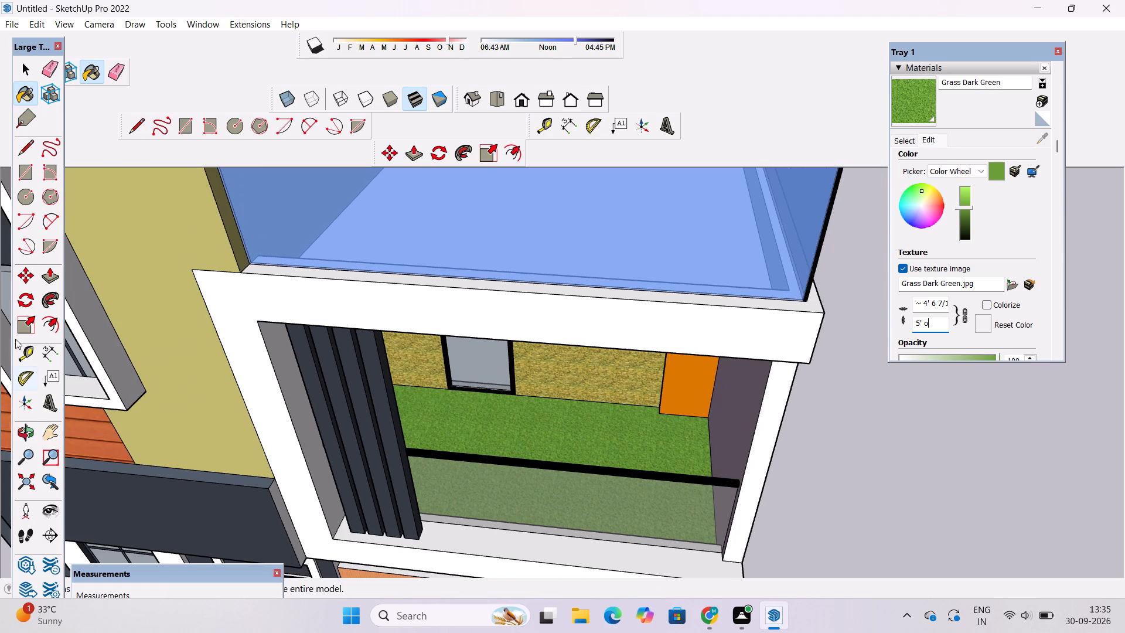
{"action": "left_click", "coordinate": [28, 428]}
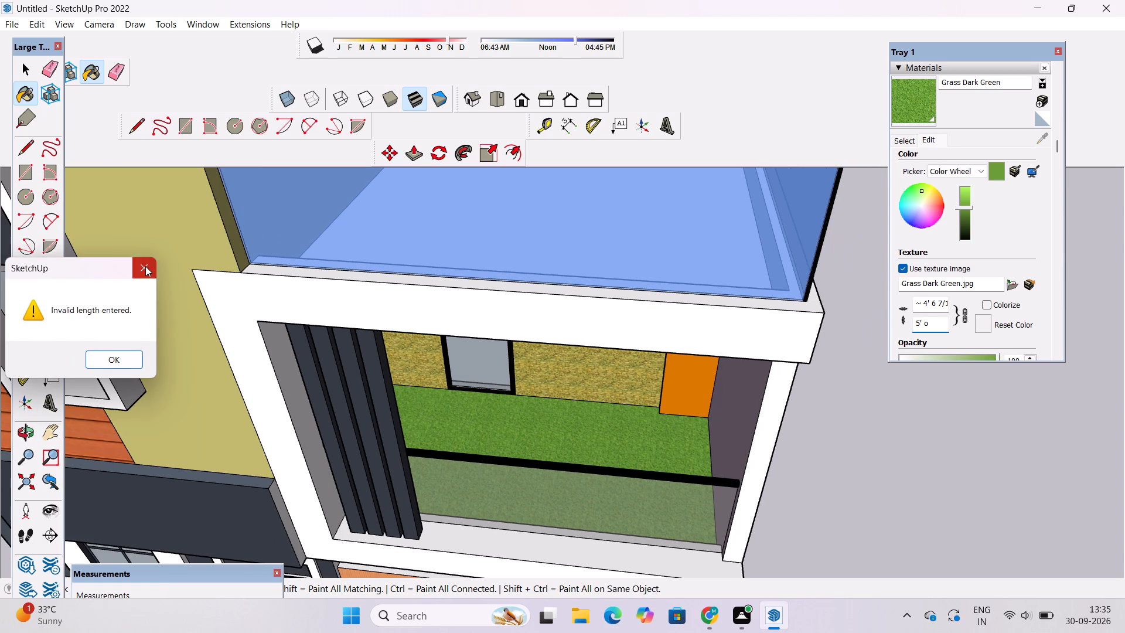
{"action": "left_click", "coordinate": [145, 266]}
Examine the house from the side, front and porch corner to review the painted surfaces.
{"action": "left_click", "coordinate": [22, 429]}
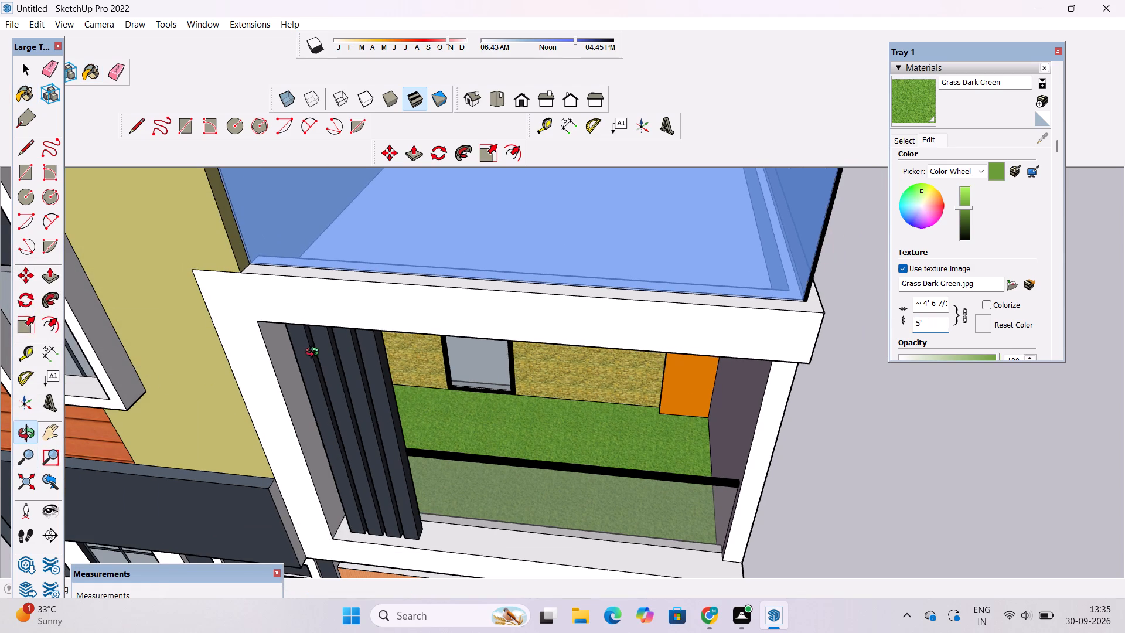
{"action": "scroll", "coordinate": [361, 328], "scroll_direction": "down", "scroll_amount": 7}
{"action": "left_click_drag", "start_coordinate": [363, 367], "coordinate": [394, 356], "text": "shift"}
{"action": "left_click_drag", "start_coordinate": [403, 363], "coordinate": [412, 203]}
{"action": "scroll", "coordinate": [410, 261], "scroll_direction": "down", "scroll_amount": 3}
{"action": "scroll", "coordinate": [618, 247], "scroll_direction": "up", "scroll_amount": 5}
{"action": "left_click_drag", "start_coordinate": [609, 291], "coordinate": [234, 367]}
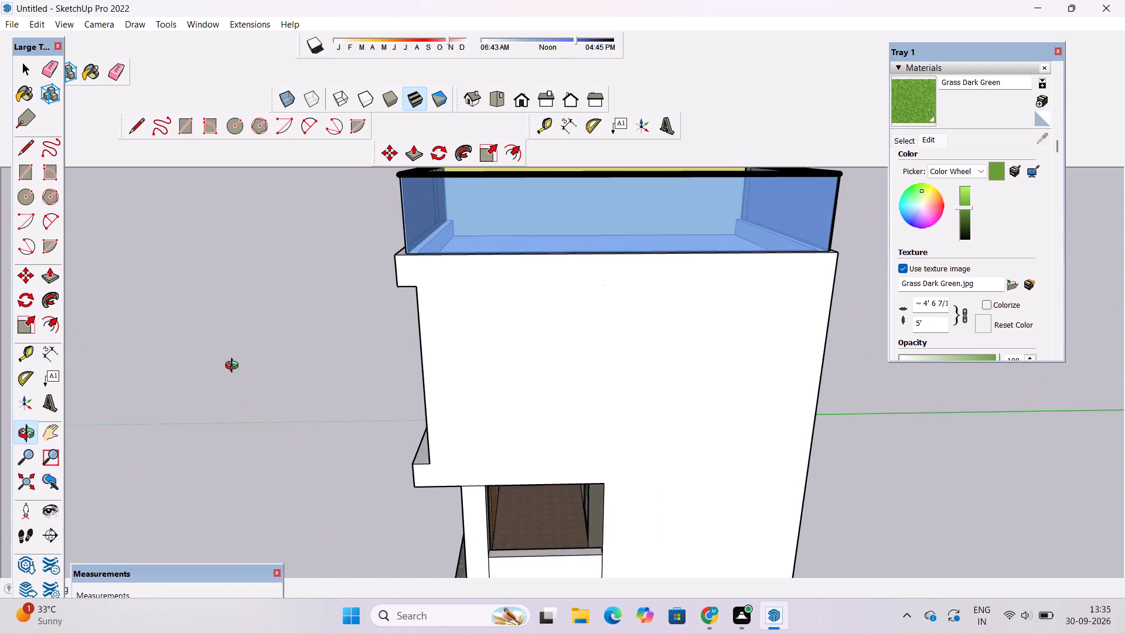
{"action": "left_click_drag", "start_coordinate": [295, 358], "coordinate": [643, 261]}
{"action": "scroll", "coordinate": [647, 247], "scroll_direction": "down", "scroll_amount": 7}
{"action": "left_click_drag", "start_coordinate": [551, 342], "coordinate": [759, 338]}
{"action": "scroll", "coordinate": [632, 328], "scroll_direction": "up", "scroll_amount": 5}
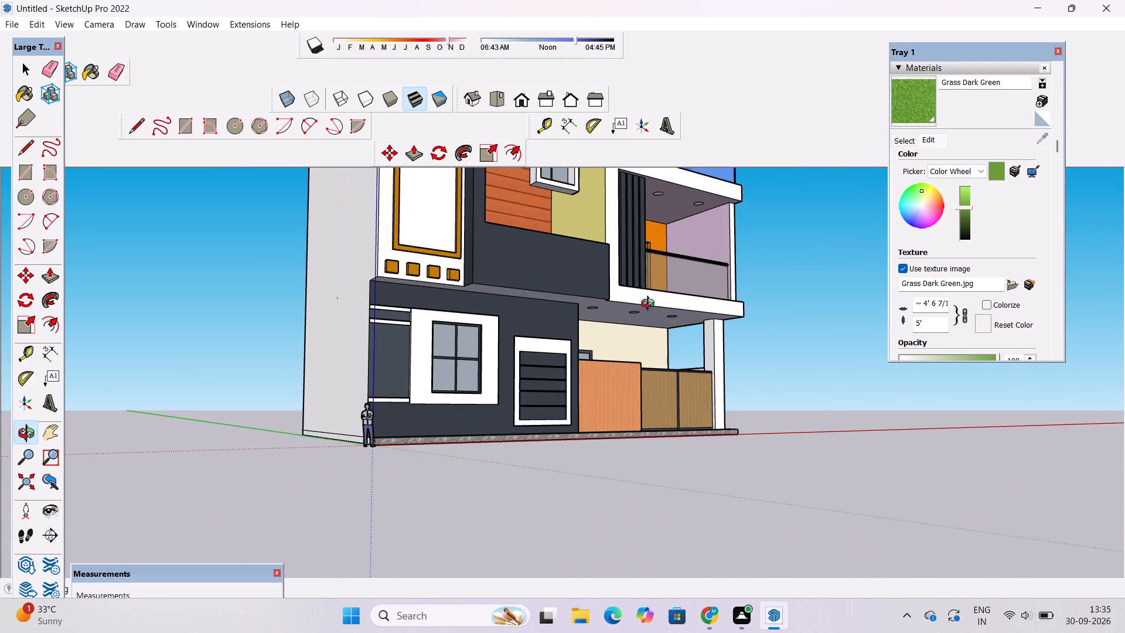
{"action": "left_click_drag", "start_coordinate": [650, 305], "coordinate": [545, 377], "text": "shift"}
{"action": "left_click_drag", "start_coordinate": [544, 379], "coordinate": [235, 424]}
{"action": "scroll", "coordinate": [482, 400], "scroll_direction": "up", "scroll_amount": 10}
{"action": "left_click_drag", "start_coordinate": [625, 384], "coordinate": [454, 362]}
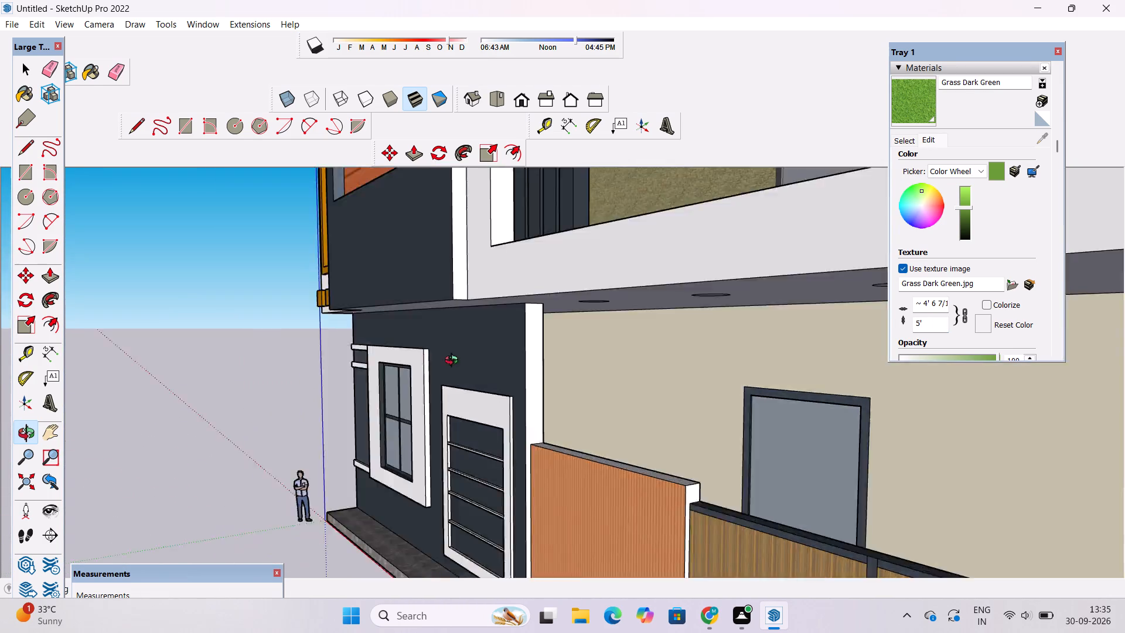
{"action": "left_click_drag", "start_coordinate": [454, 362], "coordinate": [572, 357]}
{"action": "left_click_drag", "start_coordinate": [397, 359], "coordinate": [490, 325]}
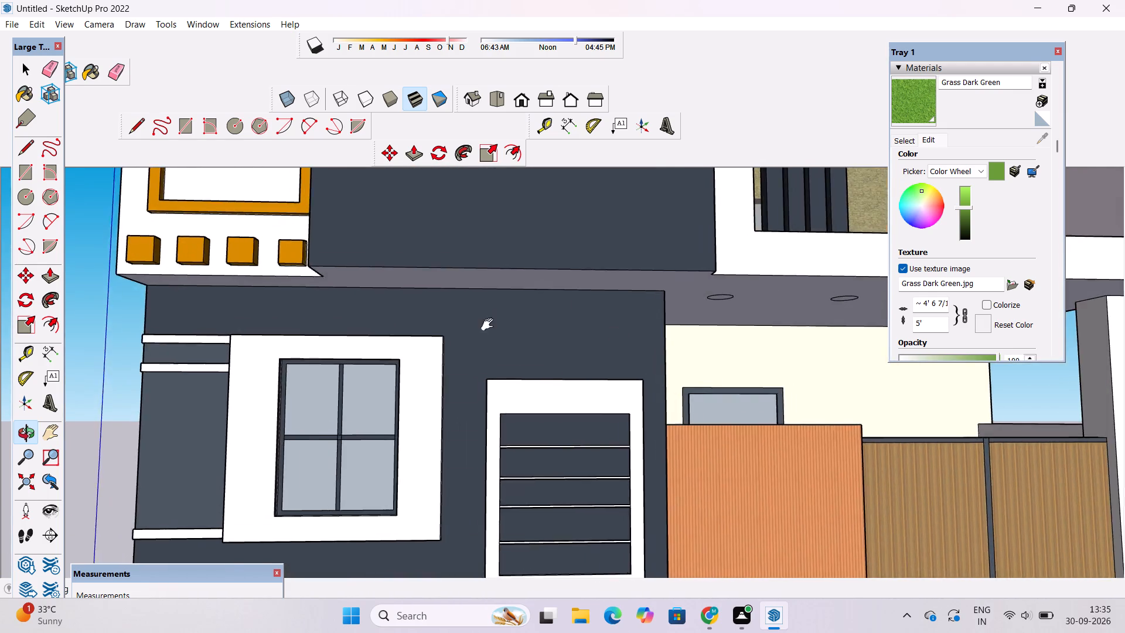
Examine the whole house from the front, corner and raised views to review the painted facade and balcony.
{"action": "left_click_drag", "start_coordinate": [490, 325], "coordinate": [222, 325]}
{"action": "left_click_drag", "start_coordinate": [248, 358], "coordinate": [261, 382]}
{"action": "scroll", "coordinate": [264, 377], "scroll_direction": "down", "scroll_amount": 5}
{"action": "left_click_drag", "start_coordinate": [264, 385], "coordinate": [272, 333], "text": "shift"}
{"action": "left_click_drag", "start_coordinate": [277, 362], "coordinate": [277, 371]}
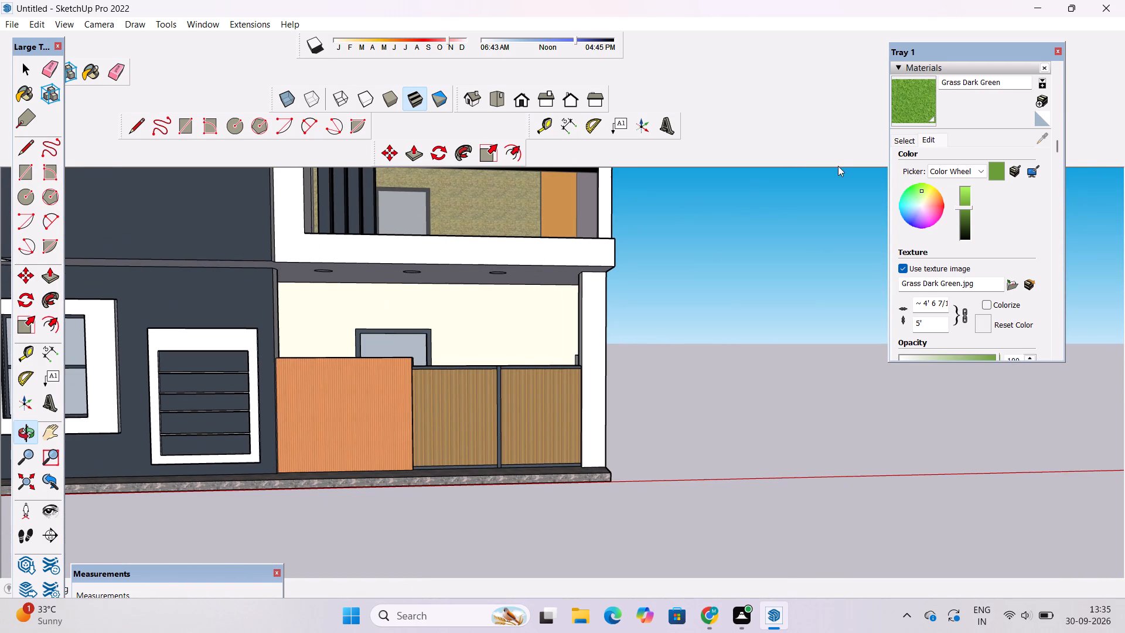
{"action": "scroll", "coordinate": [488, 364], "scroll_direction": "down", "scroll_amount": 6}
{"action": "left_click_drag", "start_coordinate": [515, 331], "coordinate": [412, 399]}
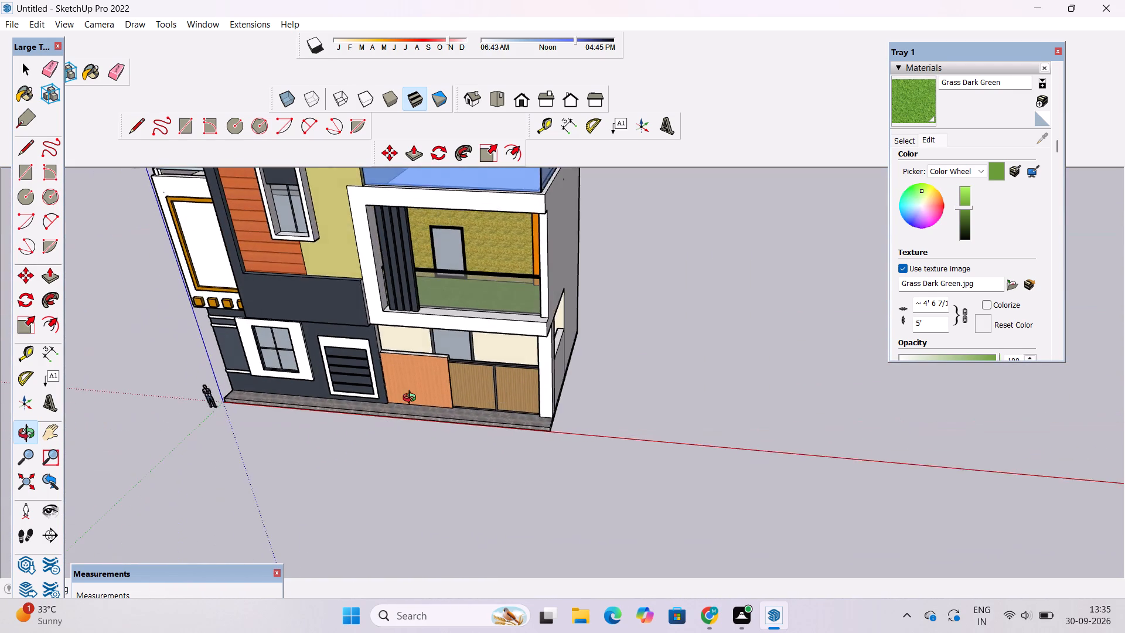
{"action": "left_click_drag", "start_coordinate": [412, 399], "coordinate": [435, 447]}
{"action": "left_click_drag", "start_coordinate": [405, 329], "coordinate": [494, 397], "text": "shift"}
{"action": "left_click_drag", "start_coordinate": [497, 403], "coordinate": [551, 364]}
{"action": "left_click_drag", "start_coordinate": [553, 370], "coordinate": [514, 348], "text": "shift"}
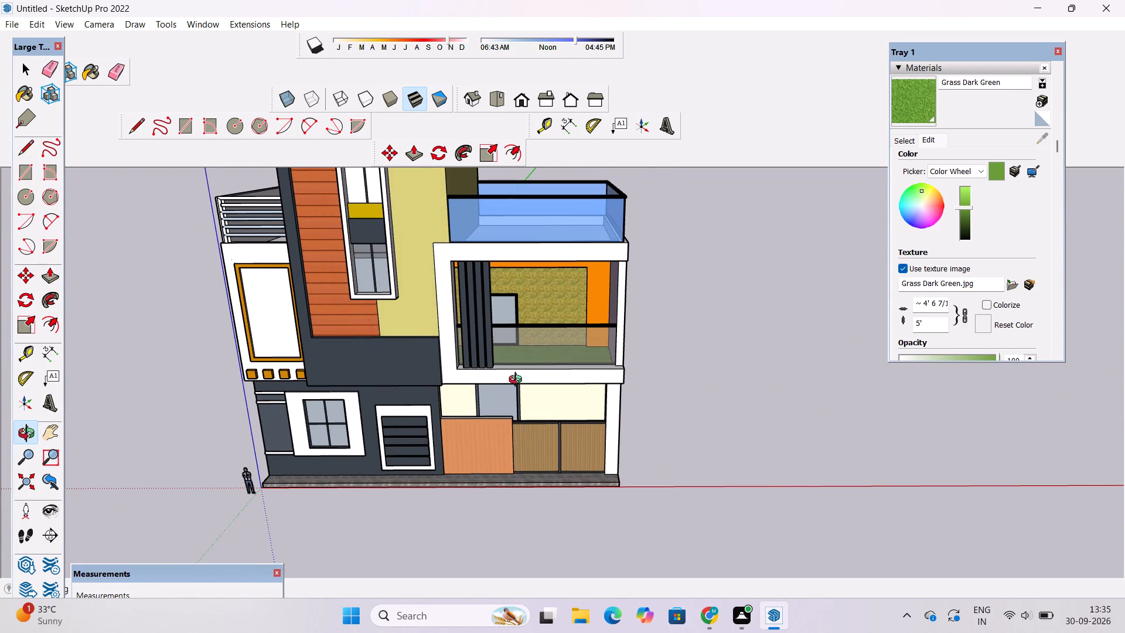
{"action": "left_click_drag", "start_coordinate": [518, 381], "coordinate": [525, 338]}
{"action": "left_click_drag", "start_coordinate": [525, 338], "coordinate": [531, 361], "text": "shift"}
{"action": "left_click_drag", "start_coordinate": [650, 309], "coordinate": [656, 255], "text": "shift"}
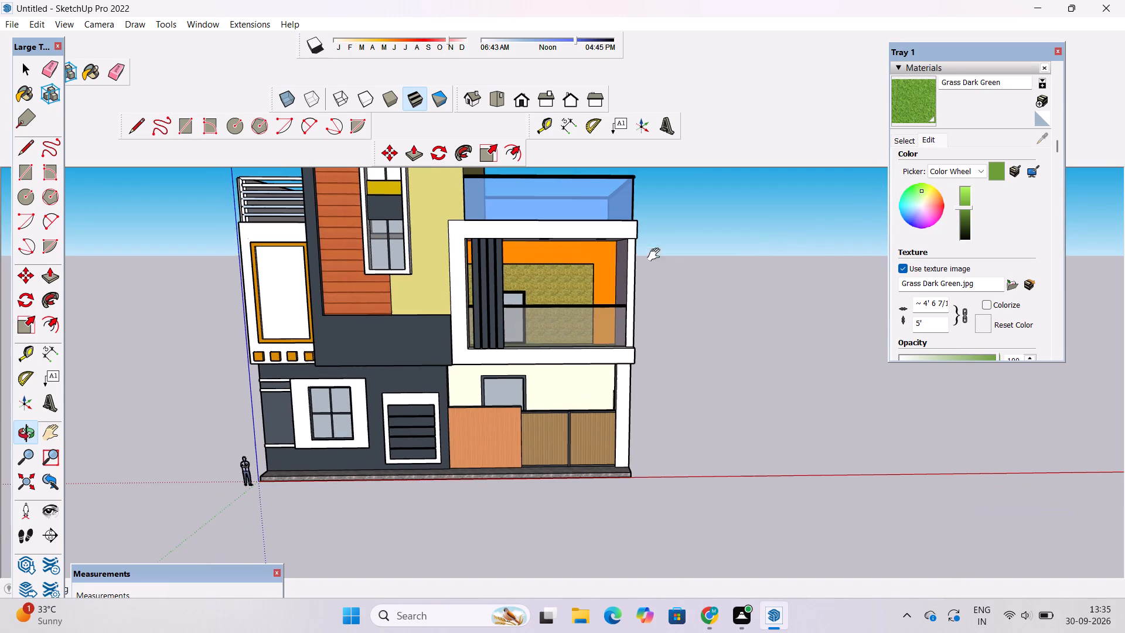
{"action": "left_click_drag", "start_coordinate": [563, 296], "coordinate": [620, 290], "text": "shift"}
{"action": "left_click_drag", "start_coordinate": [603, 311], "coordinate": [606, 290], "text": "shift"}
{"action": "left_click", "coordinate": [604, 292], "text": "shift"}
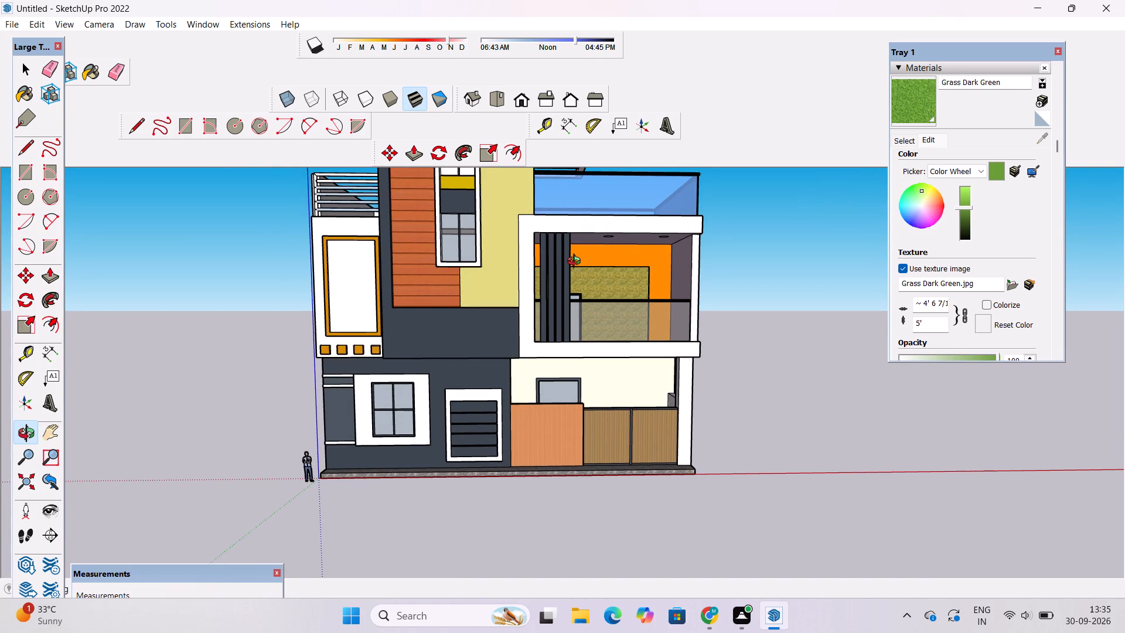
{"action": "scroll", "coordinate": [399, 292], "scroll_direction": "down", "scroll_amount": 4}
{"action": "left_click_drag", "start_coordinate": [383, 263], "coordinate": [386, 284], "text": "shift"}
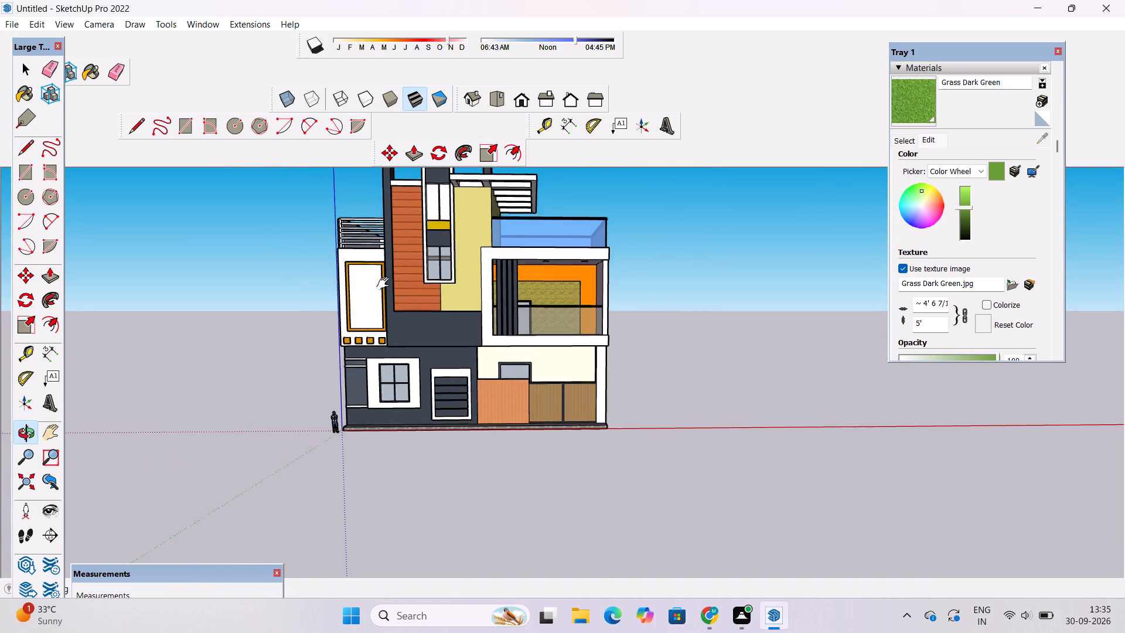
{"action": "left_click_drag", "start_coordinate": [386, 284], "coordinate": [402, 331], "text": "shift"}
Paint the white panel inside the orange frame on the first floor with Diamond Stripes from the Patterns materials.
{"action": "left_click", "coordinate": [910, 142]}
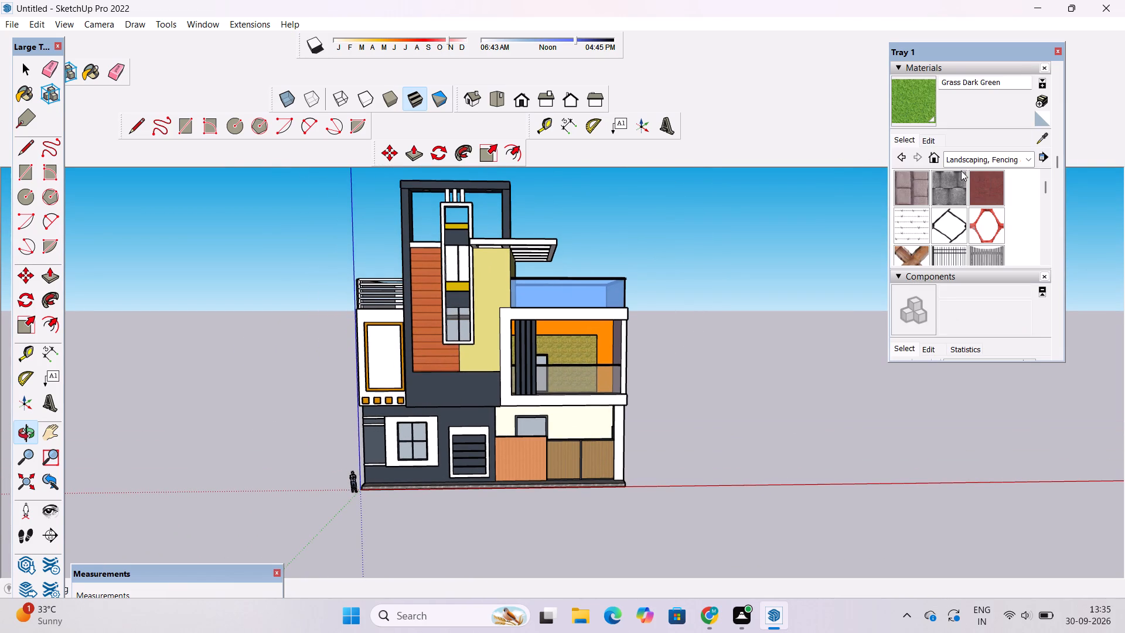
{"action": "left_click", "coordinate": [982, 159]}
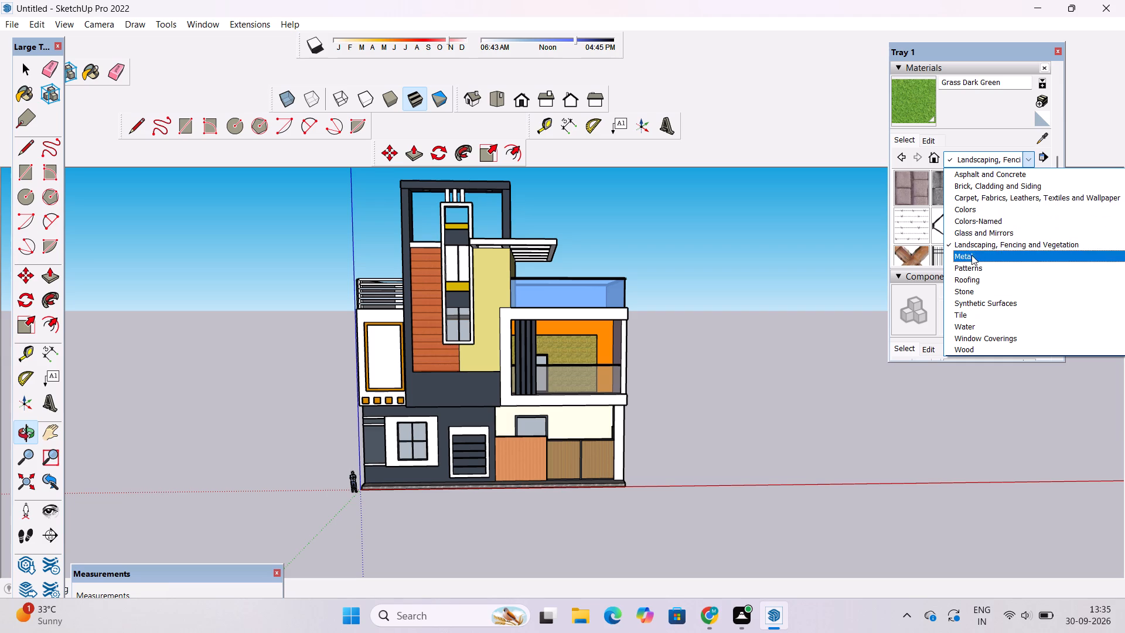
{"action": "left_click", "coordinate": [966, 266]}
{"action": "scroll", "coordinate": [957, 249], "scroll_direction": "down", "scroll_amount": 2}
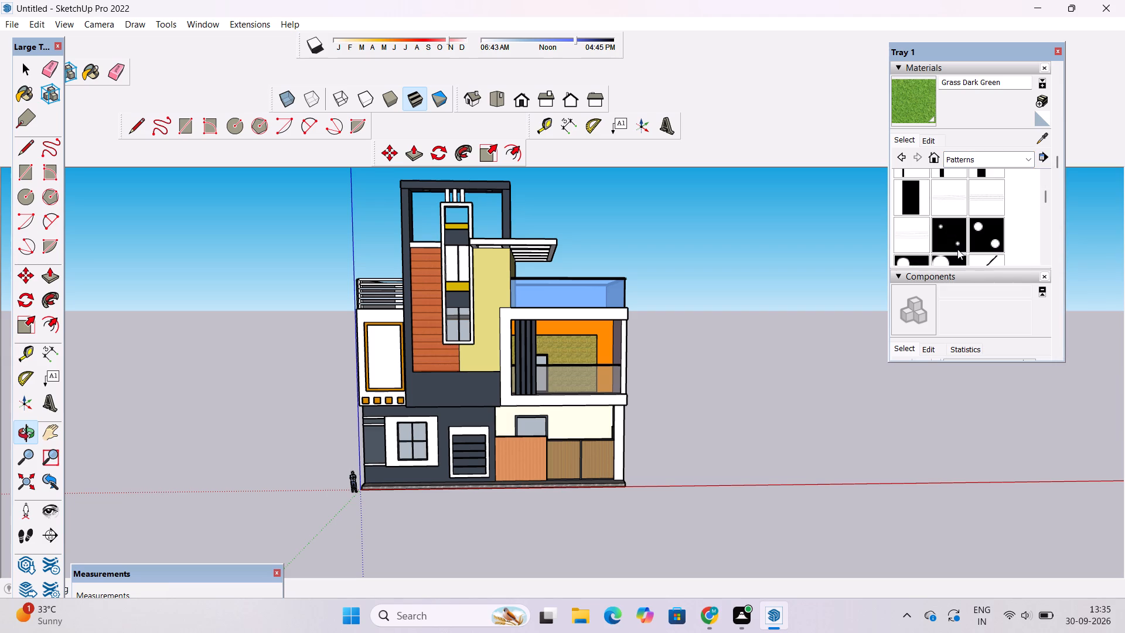
{"action": "scroll", "coordinate": [957, 249], "scroll_direction": "down", "scroll_amount": 3}
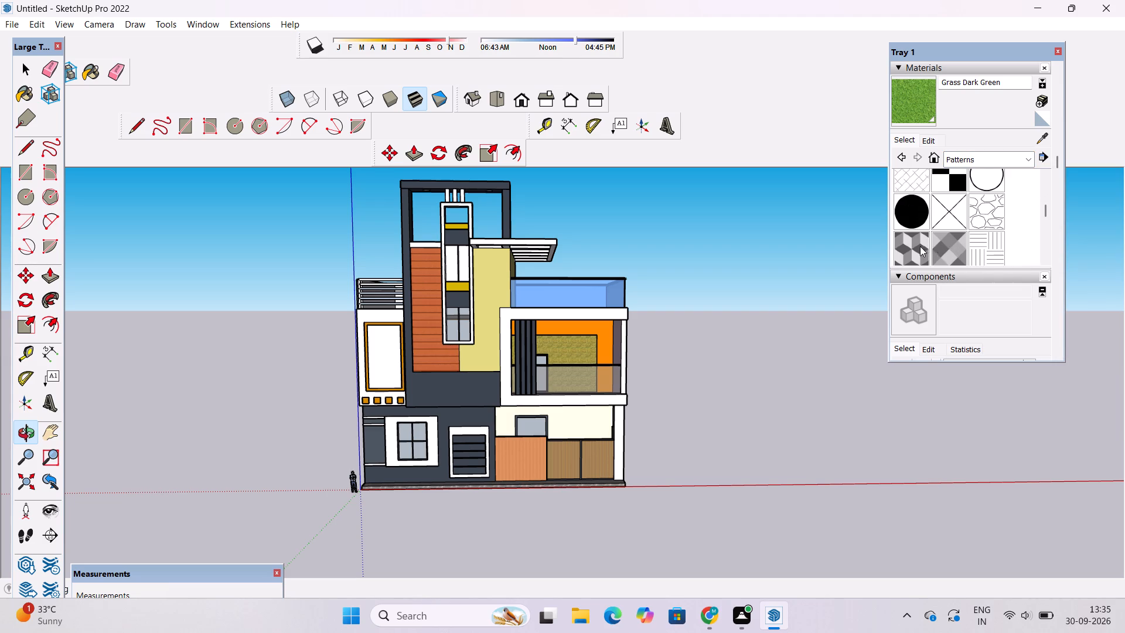
{"action": "left_click", "coordinate": [946, 242]}
{"action": "left_click", "coordinate": [379, 340]}
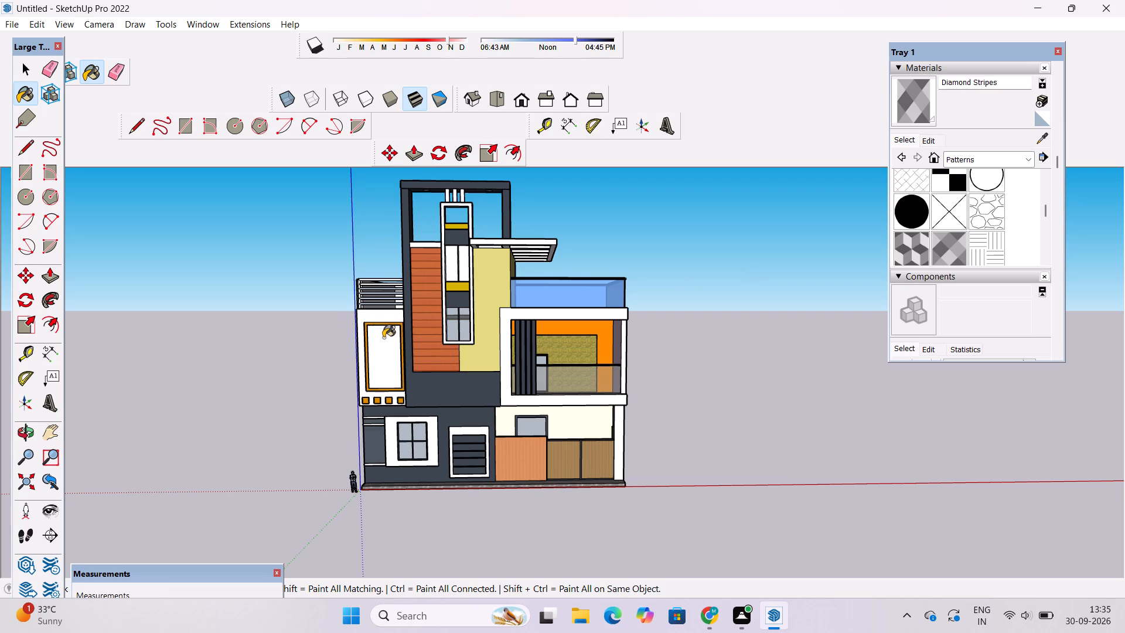
Set the Diamond Stripes texture height to 3'.
{"action": "left_click", "coordinate": [930, 147]}
{"action": "left_click", "coordinate": [924, 144]}
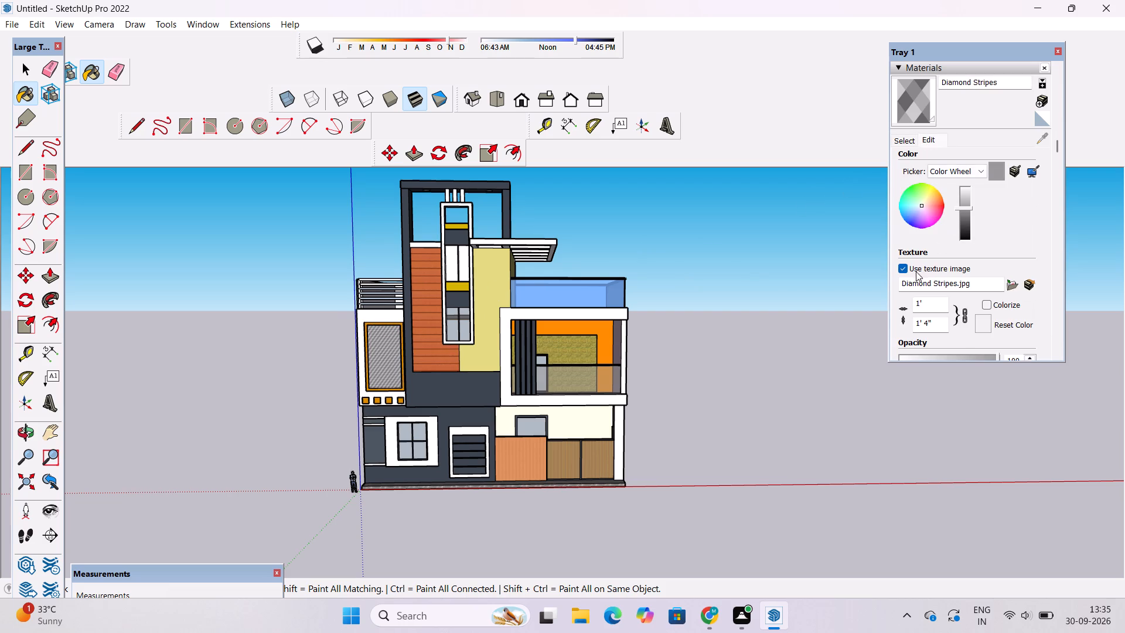
{"action": "left_click", "coordinate": [932, 318]}
{"action": "key", "text": "BackSpace"}
{"action": "key", "text": "BackSpace"}
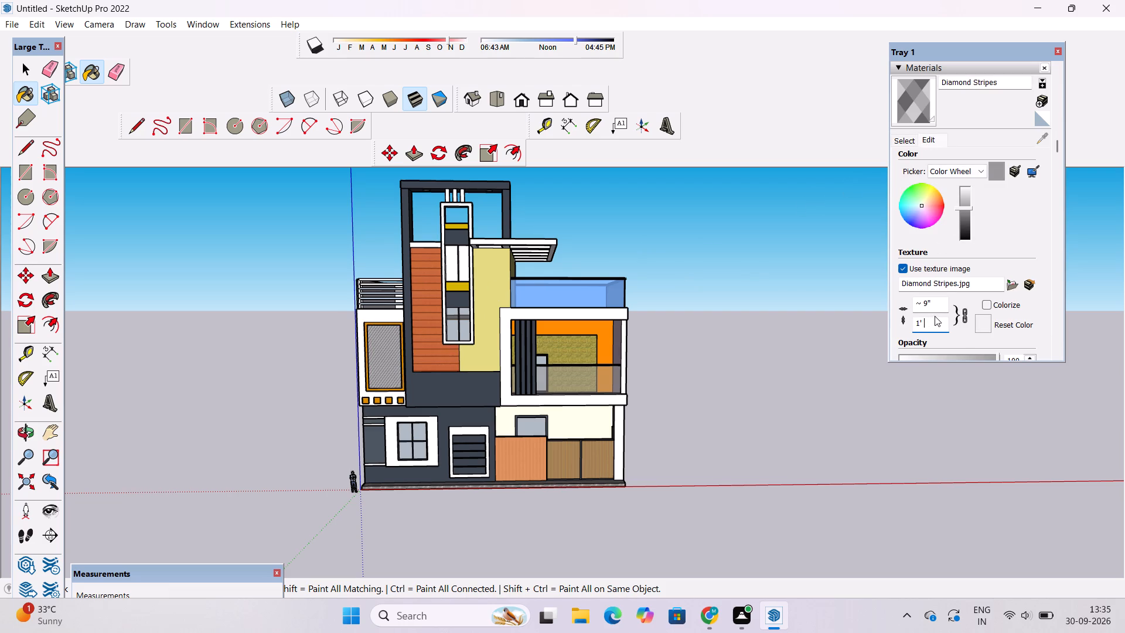
{"action": "key", "text": "BackSpace"}
{"action": "key", "text": "BackSpace"}
{"action": "key", "text": "BackSpace"}
{"action": "type", "text": "3'"}
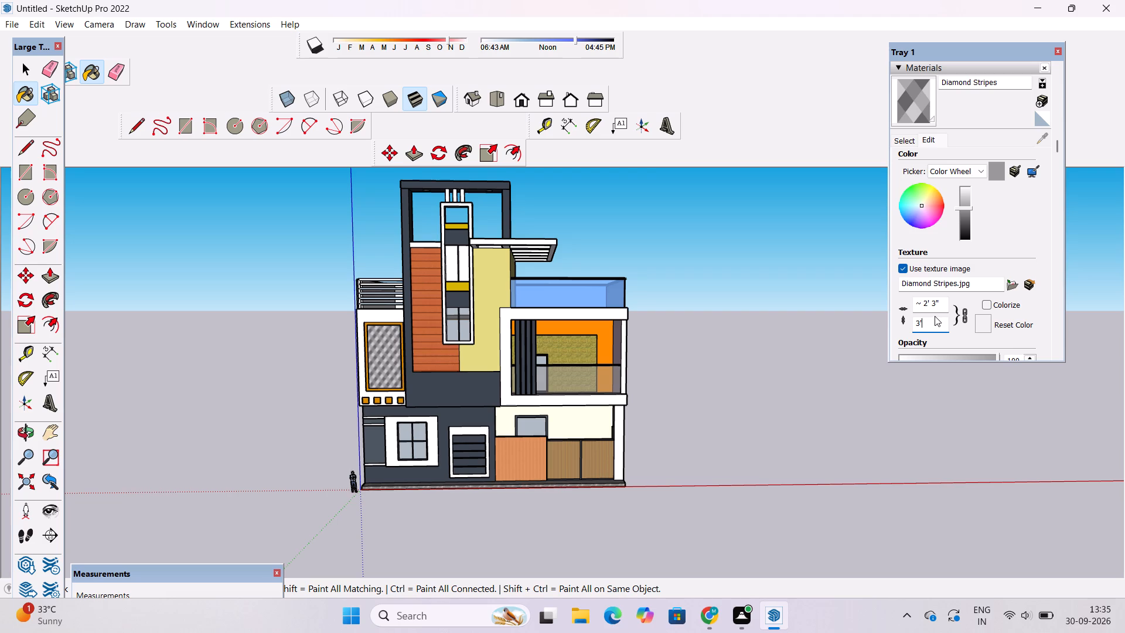
{"action": "key", "text": "Return"}
Recolour the Diamond Stripes material to a dark orange-brown by changing its hue and lowering its brightness.
{"action": "left_click", "coordinate": [929, 196]}
{"action": "left_click", "coordinate": [929, 200]}
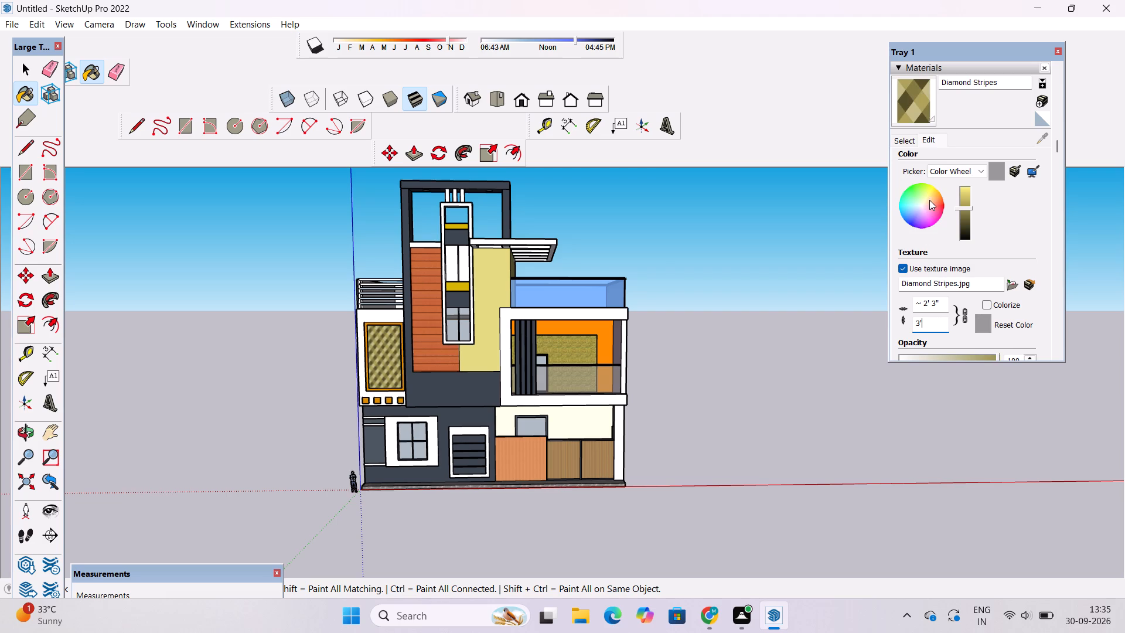
{"action": "left_click", "coordinate": [933, 202]}
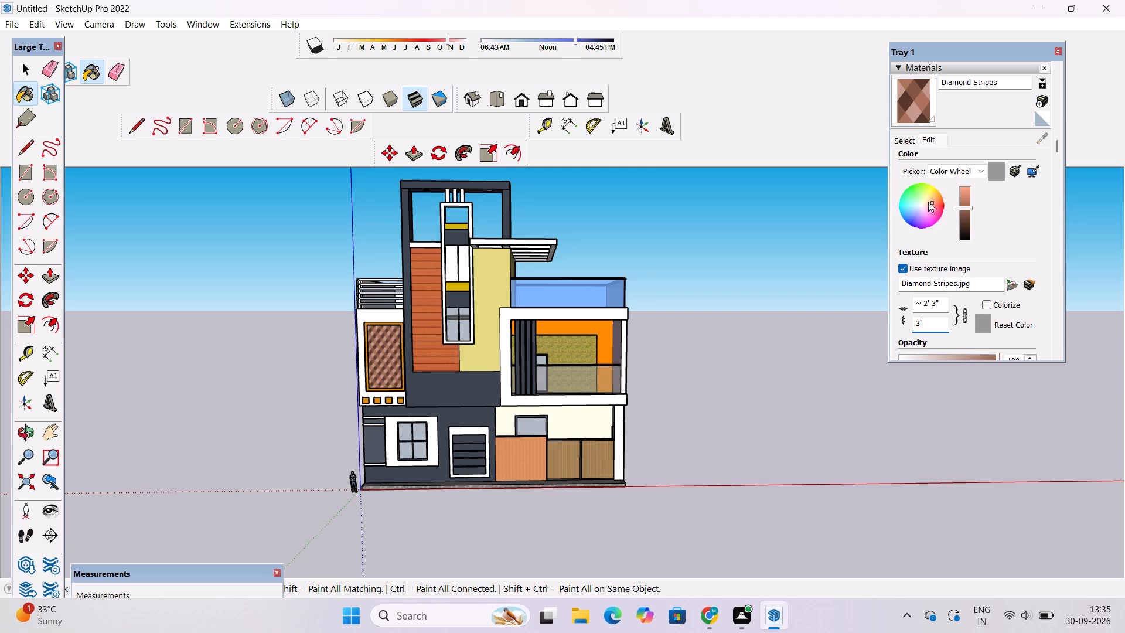
{"action": "left_click", "coordinate": [936, 199]}
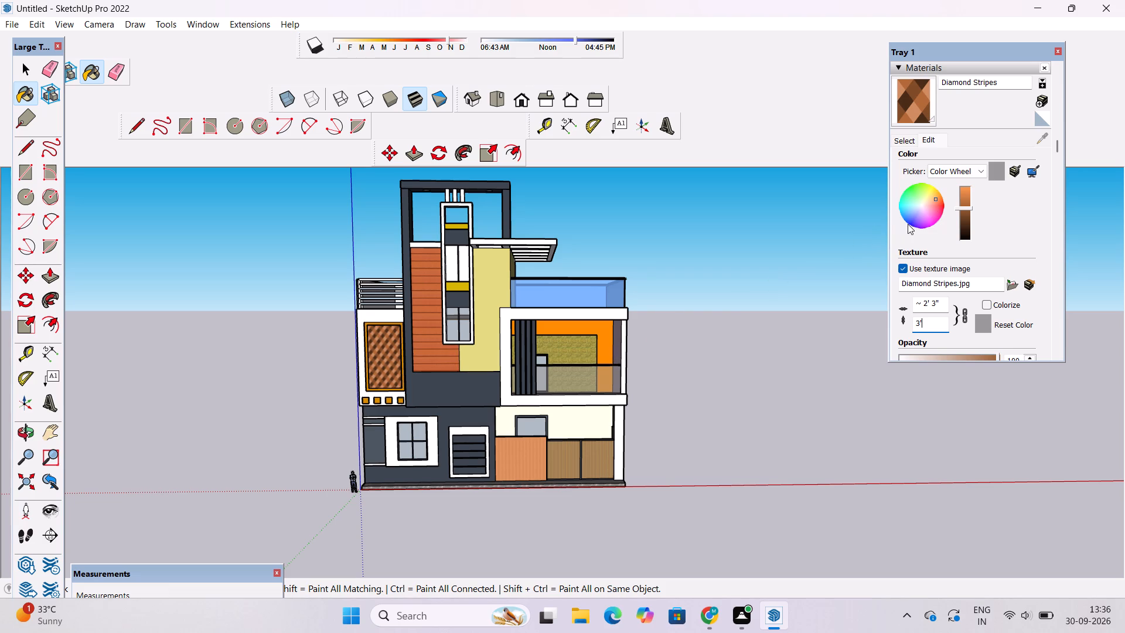
{"action": "left_click", "coordinate": [962, 210]}
{"action": "left_click", "coordinate": [962, 215]}
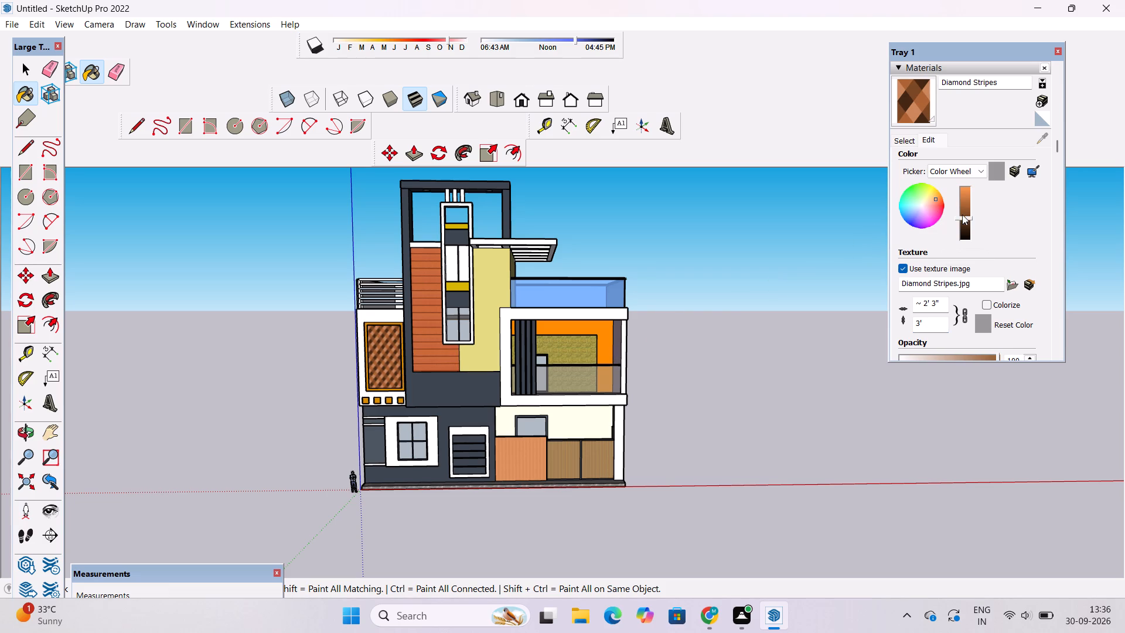
{"action": "left_click", "coordinate": [963, 218]}
{"action": "key", "text": "space"}
{"action": "key", "text": "space"}
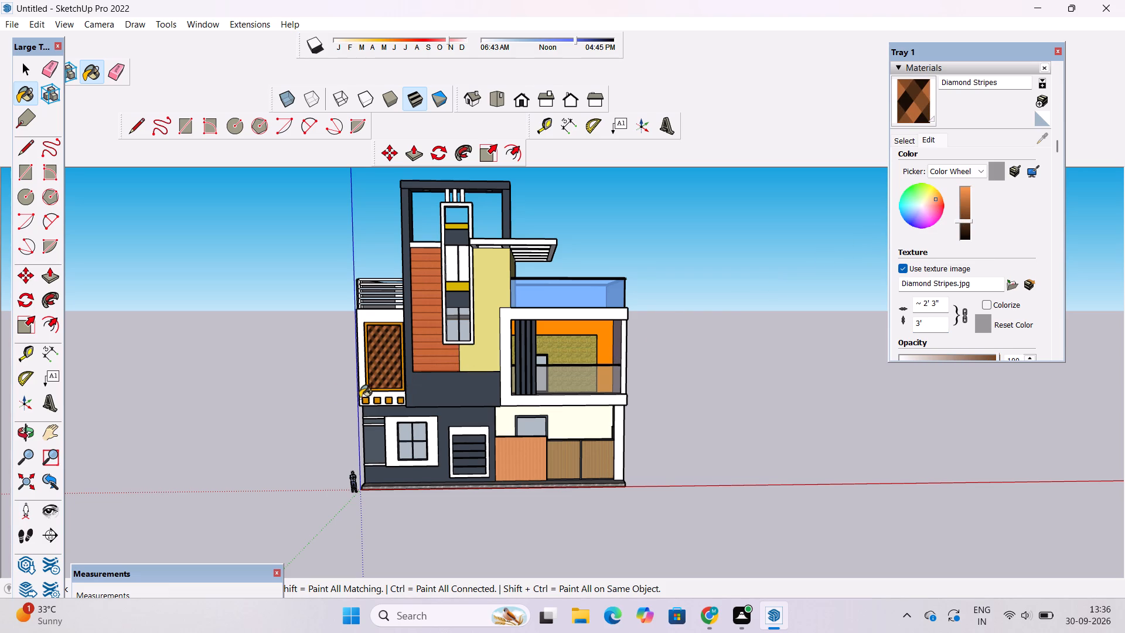
Examine the diamond-patterned panel up close and against the whole facade from the front and side.
{"action": "left_click", "coordinate": [22, 435]}
{"action": "scroll", "coordinate": [229, 393], "scroll_direction": "up", "scroll_amount": 4}
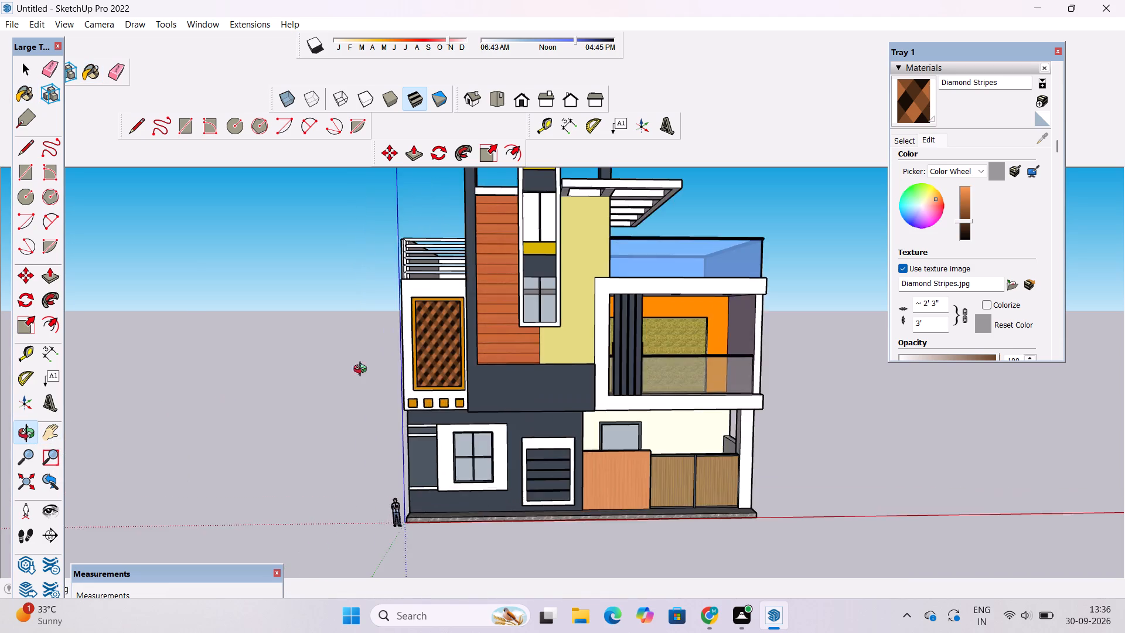
{"action": "scroll", "coordinate": [363, 370], "scroll_direction": "up", "scroll_amount": 14}
{"action": "left_click_drag", "start_coordinate": [340, 414], "coordinate": [315, 525]}
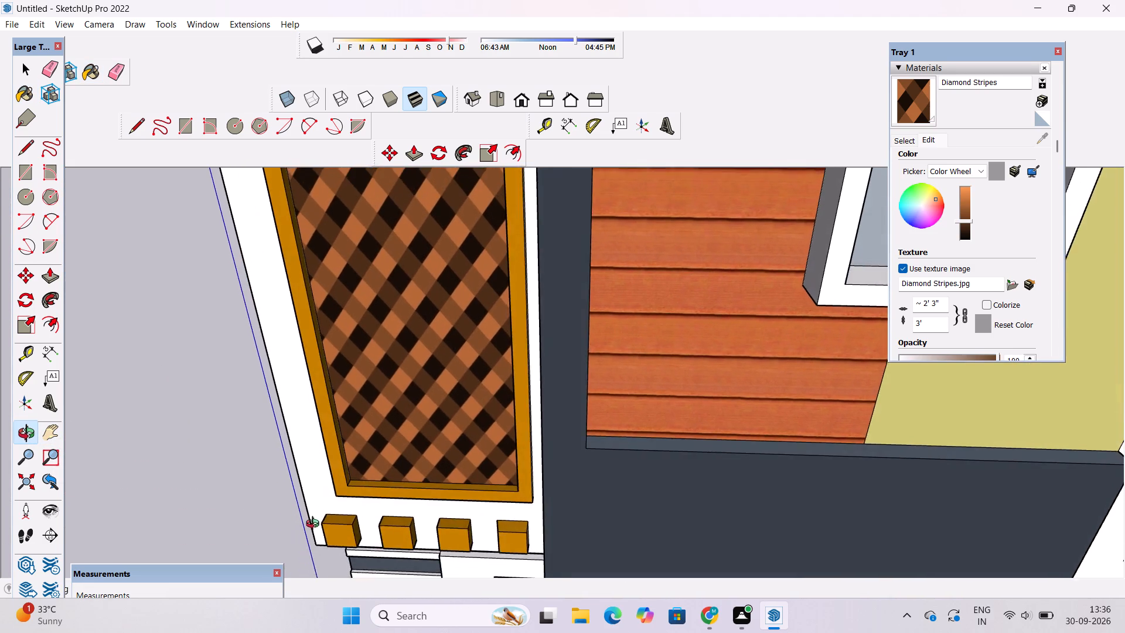
{"action": "left_click_drag", "start_coordinate": [315, 525], "coordinate": [356, 326]}
{"action": "scroll", "coordinate": [356, 326], "scroll_direction": "down", "scroll_amount": 10}
{"action": "scroll", "coordinate": [356, 326], "scroll_direction": "up", "scroll_amount": 2}
{"action": "left_click_drag", "start_coordinate": [360, 323], "coordinate": [355, 363]}
{"action": "scroll", "coordinate": [352, 350], "scroll_direction": "down", "scroll_amount": 6}
{"action": "left_click_drag", "start_coordinate": [361, 348], "coordinate": [362, 379], "text": "shift"}
{"action": "scroll", "coordinate": [359, 362], "scroll_direction": "down", "scroll_amount": 5}
{"action": "left_click_drag", "start_coordinate": [373, 360], "coordinate": [376, 399]}
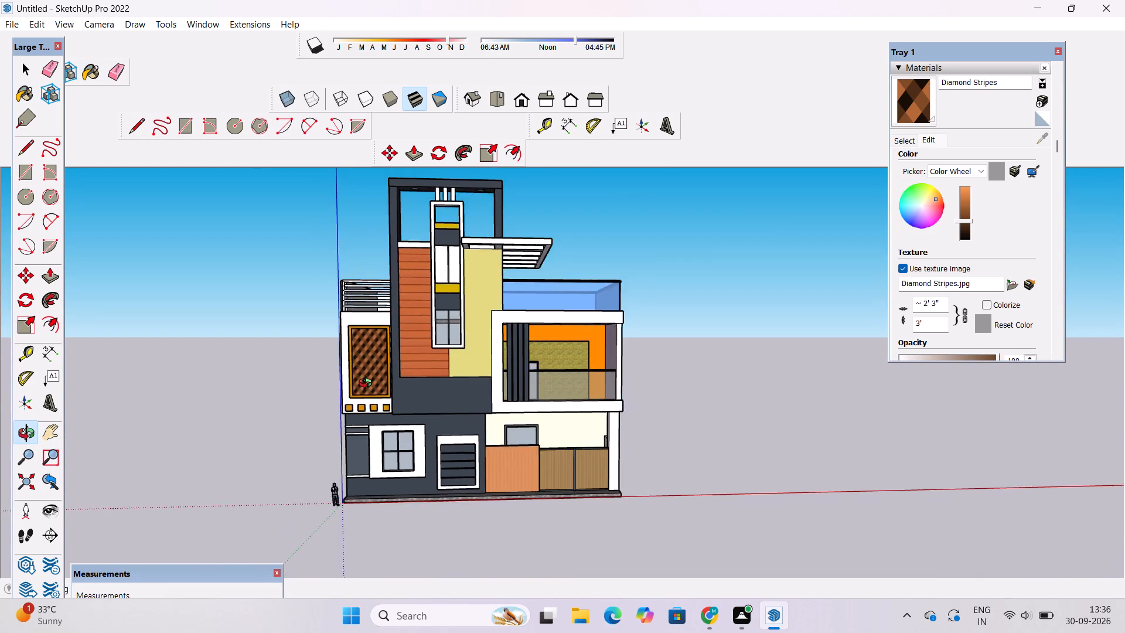
{"action": "scroll", "coordinate": [364, 373], "scroll_direction": "up", "scroll_amount": 5}
{"action": "left_click_drag", "start_coordinate": [306, 401], "coordinate": [483, 373]}
{"action": "scroll", "coordinate": [484, 361], "scroll_direction": "down", "scroll_amount": 4}
{"action": "left_click_drag", "start_coordinate": [475, 377], "coordinate": [349, 392]}
{"action": "scroll", "coordinate": [328, 409], "scroll_direction": "down", "scroll_amount": 1}
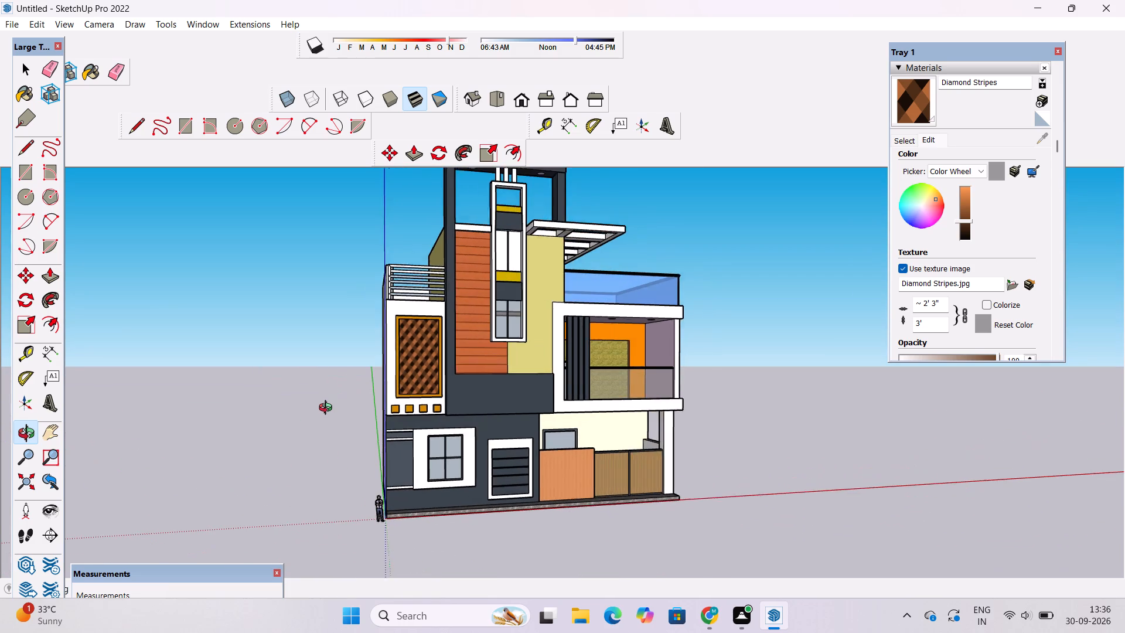
{"action": "scroll", "coordinate": [328, 409], "scroll_direction": "down", "scroll_amount": 1}
{"action": "left_click_drag", "start_coordinate": [439, 392], "coordinate": [403, 391]}
{"action": "scroll", "coordinate": [402, 391], "scroll_direction": "down", "scroll_amount": 4}
{"action": "left_click_drag", "start_coordinate": [423, 400], "coordinate": [398, 362], "text": "shift"}
{"action": "scroll", "coordinate": [398, 361], "scroll_direction": "down", "scroll_amount": 1}
{"action": "scroll", "coordinate": [398, 361], "scroll_direction": "up", "scroll_amount": 3}
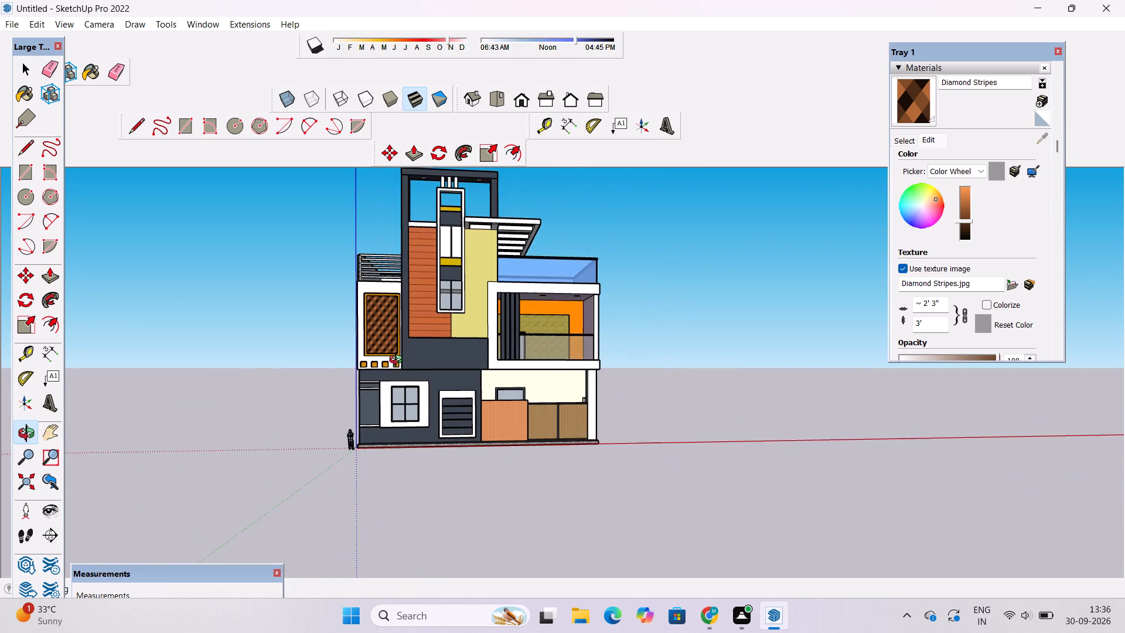
Examine the tower's wood cladding, the roof pergola and the balcony from close-up, raised and front views.
{"action": "left_click_drag", "start_coordinate": [398, 383], "coordinate": [398, 409]}
{"action": "scroll", "coordinate": [398, 409], "scroll_direction": "up", "scroll_amount": 2}
{"action": "left_click_drag", "start_coordinate": [404, 396], "coordinate": [396, 451], "text": "shift"}
{"action": "scroll", "coordinate": [384, 254], "scroll_direction": "up", "scroll_amount": 3}
{"action": "scroll", "coordinate": [405, 219], "scroll_direction": "up", "scroll_amount": 20}
{"action": "scroll", "coordinate": [405, 219], "scroll_direction": "up", "scroll_amount": 1}
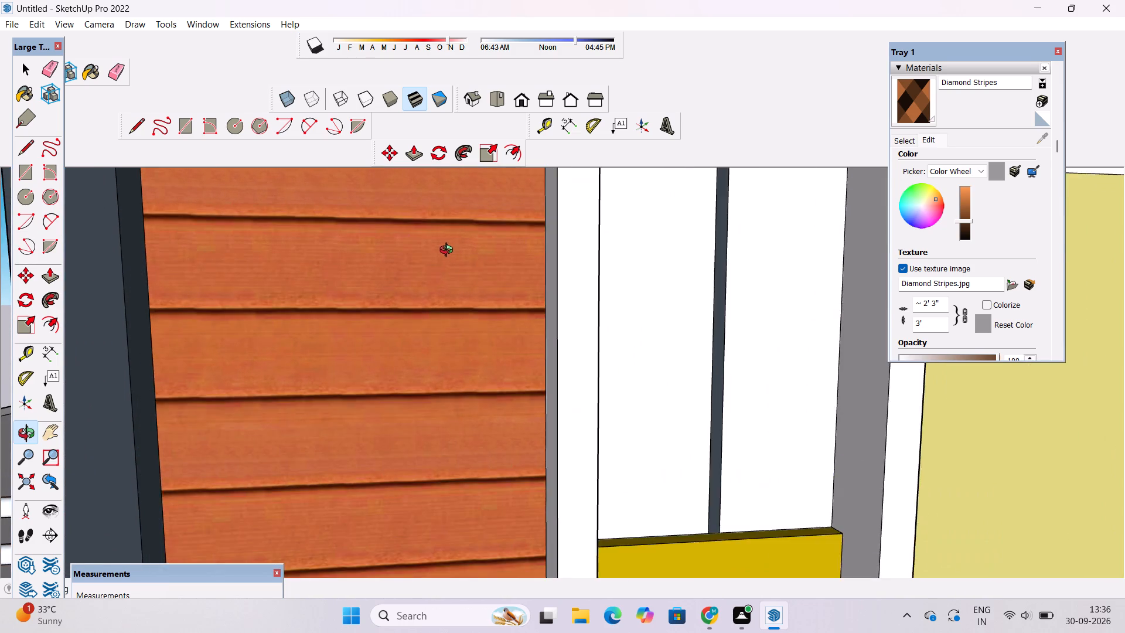
{"action": "left_click_drag", "start_coordinate": [449, 251], "coordinate": [435, 344]}
{"action": "scroll", "coordinate": [431, 319], "scroll_direction": "down", "scroll_amount": 9}
{"action": "scroll", "coordinate": [432, 367], "scroll_direction": "down", "scroll_amount": 5}
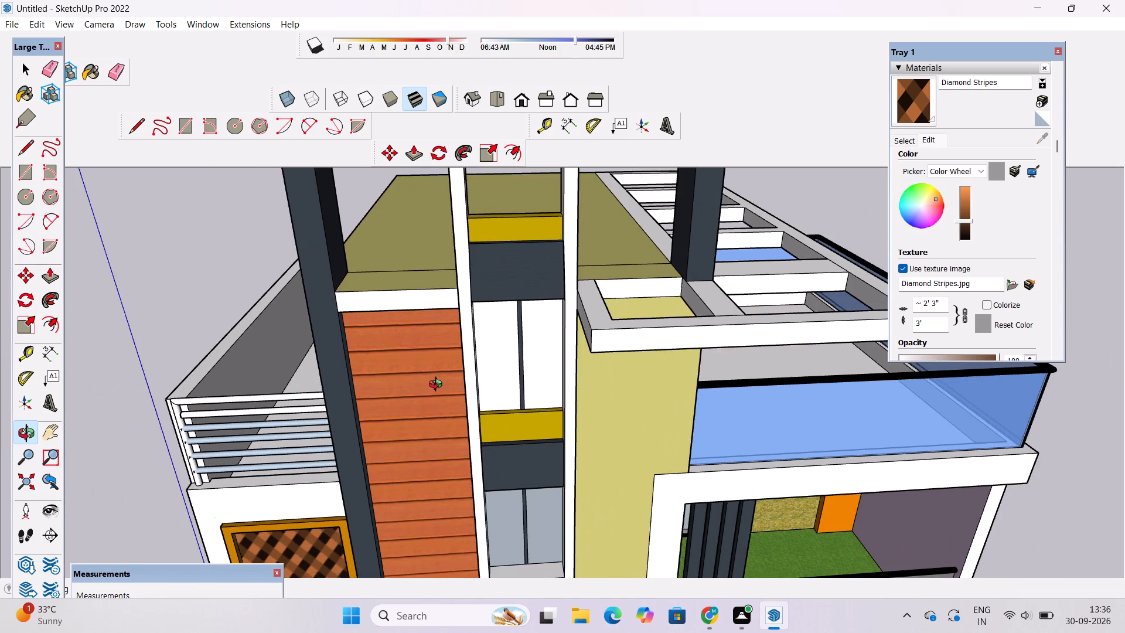
{"action": "left_click_drag", "start_coordinate": [438, 386], "coordinate": [427, 309]}
{"action": "scroll", "coordinate": [427, 309], "scroll_direction": "down", "scroll_amount": 6}
{"action": "left_click_drag", "start_coordinate": [433, 362], "coordinate": [444, 273]}
{"action": "scroll", "coordinate": [428, 289], "scroll_direction": "down", "scroll_amount": 4}
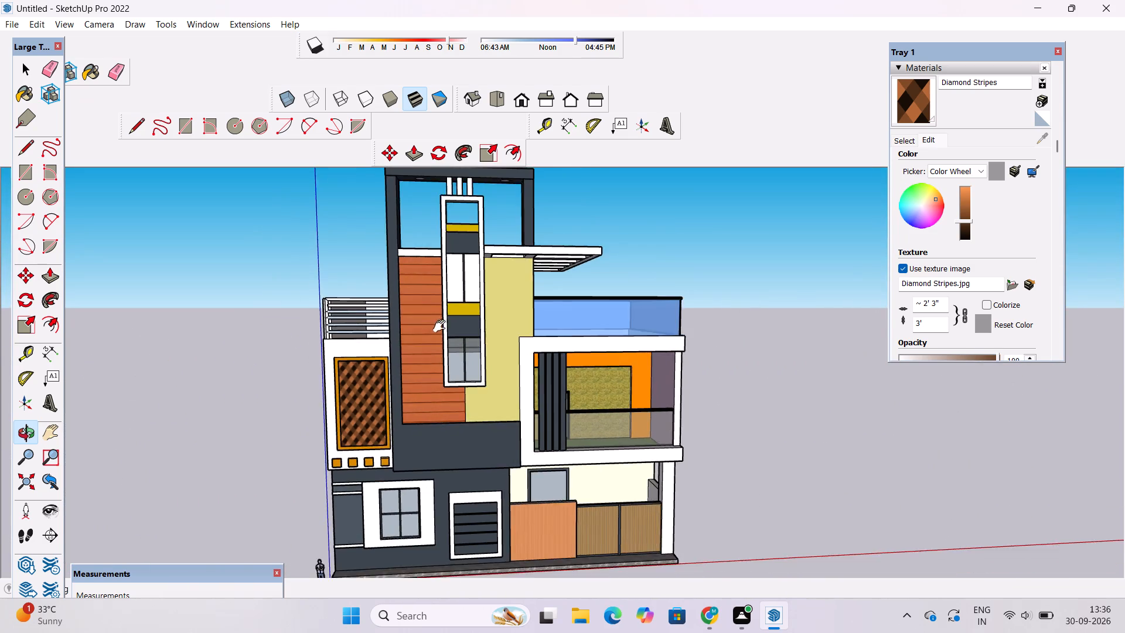
{"action": "left_click_drag", "start_coordinate": [442, 326], "coordinate": [438, 342], "text": "shift"}
{"action": "left_click_drag", "start_coordinate": [438, 342], "coordinate": [438, 305], "text": "shift"}
{"action": "scroll", "coordinate": [438, 304], "scroll_direction": "down", "scroll_amount": 5}
{"action": "left_click_drag", "start_coordinate": [440, 329], "coordinate": [444, 346], "text": "shift"}
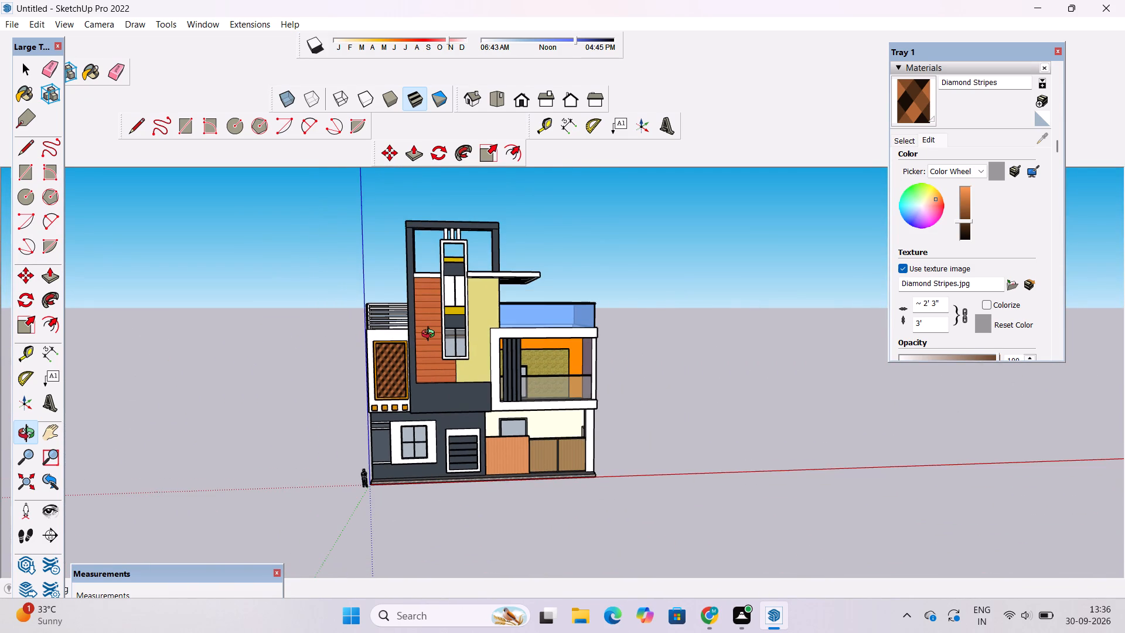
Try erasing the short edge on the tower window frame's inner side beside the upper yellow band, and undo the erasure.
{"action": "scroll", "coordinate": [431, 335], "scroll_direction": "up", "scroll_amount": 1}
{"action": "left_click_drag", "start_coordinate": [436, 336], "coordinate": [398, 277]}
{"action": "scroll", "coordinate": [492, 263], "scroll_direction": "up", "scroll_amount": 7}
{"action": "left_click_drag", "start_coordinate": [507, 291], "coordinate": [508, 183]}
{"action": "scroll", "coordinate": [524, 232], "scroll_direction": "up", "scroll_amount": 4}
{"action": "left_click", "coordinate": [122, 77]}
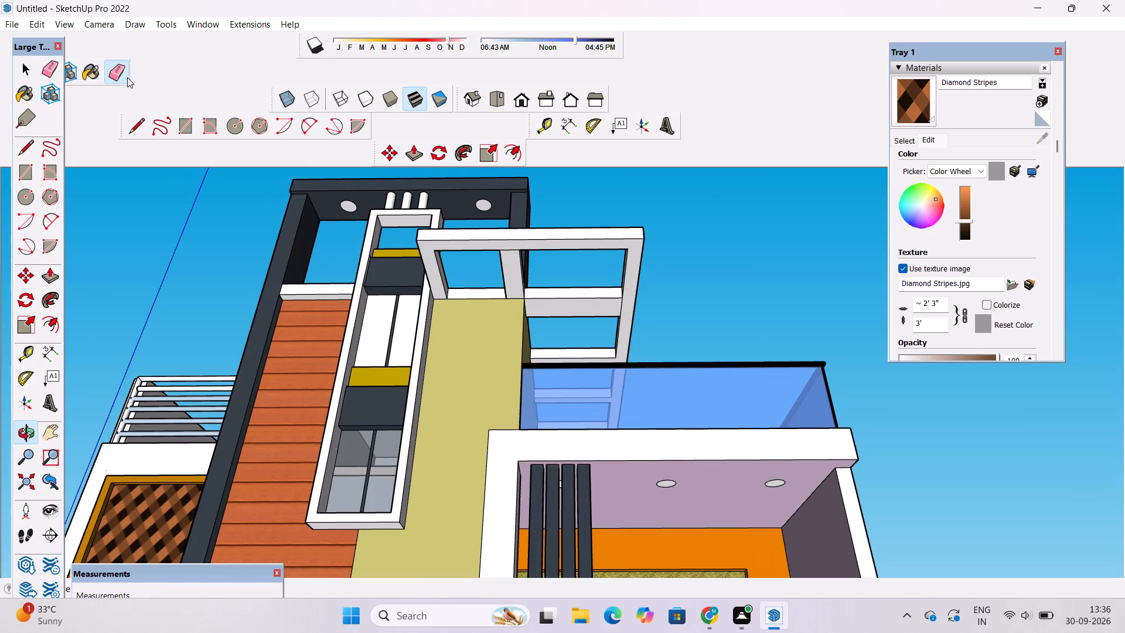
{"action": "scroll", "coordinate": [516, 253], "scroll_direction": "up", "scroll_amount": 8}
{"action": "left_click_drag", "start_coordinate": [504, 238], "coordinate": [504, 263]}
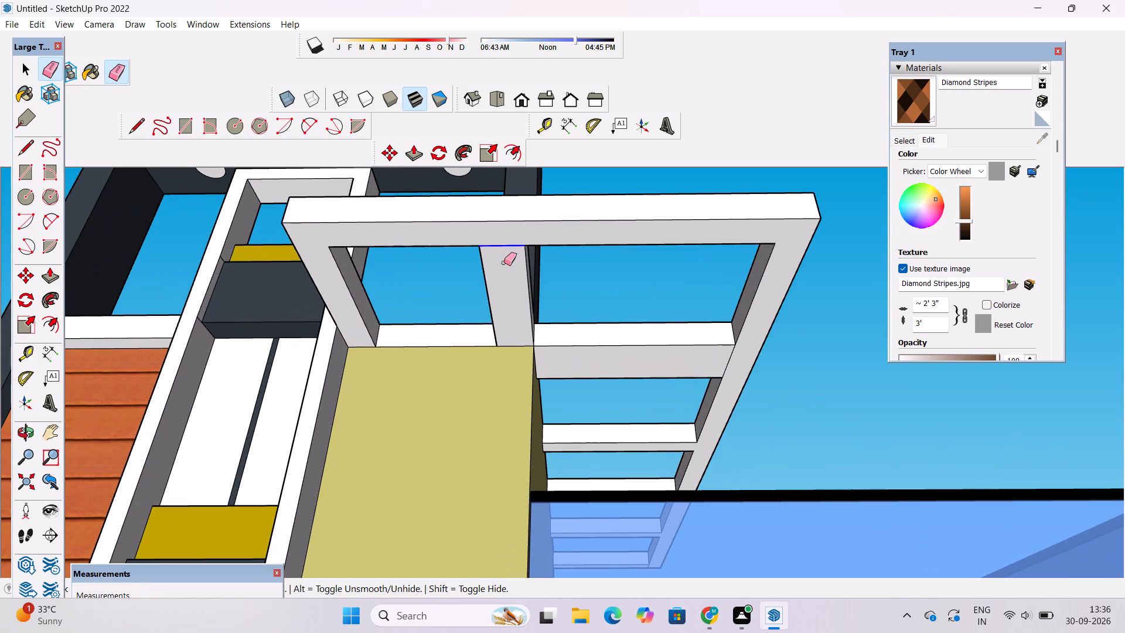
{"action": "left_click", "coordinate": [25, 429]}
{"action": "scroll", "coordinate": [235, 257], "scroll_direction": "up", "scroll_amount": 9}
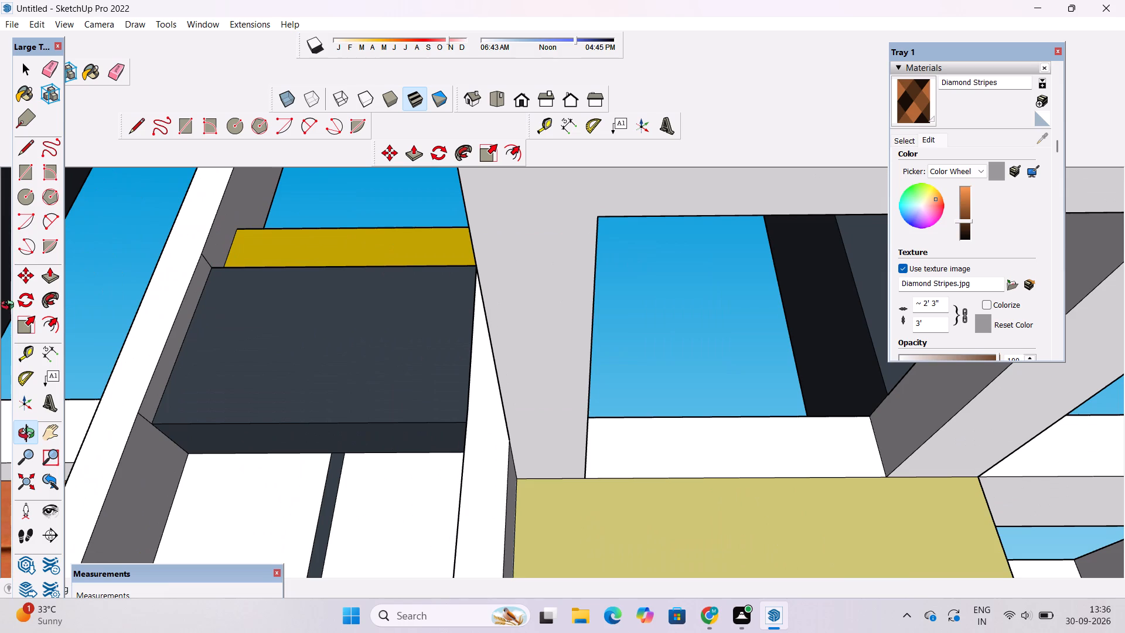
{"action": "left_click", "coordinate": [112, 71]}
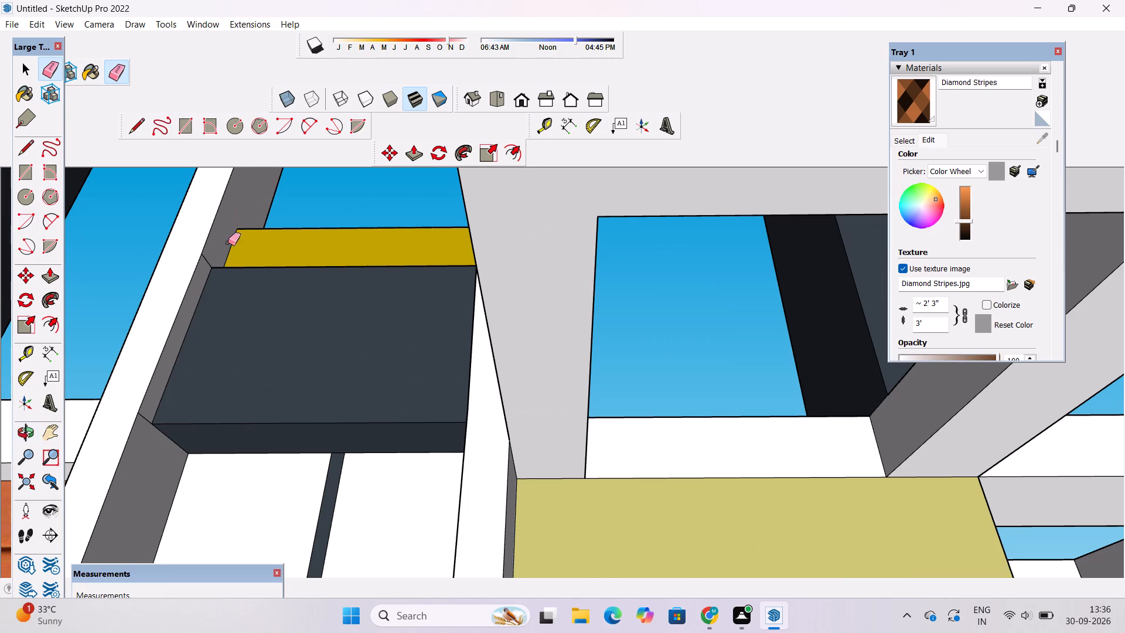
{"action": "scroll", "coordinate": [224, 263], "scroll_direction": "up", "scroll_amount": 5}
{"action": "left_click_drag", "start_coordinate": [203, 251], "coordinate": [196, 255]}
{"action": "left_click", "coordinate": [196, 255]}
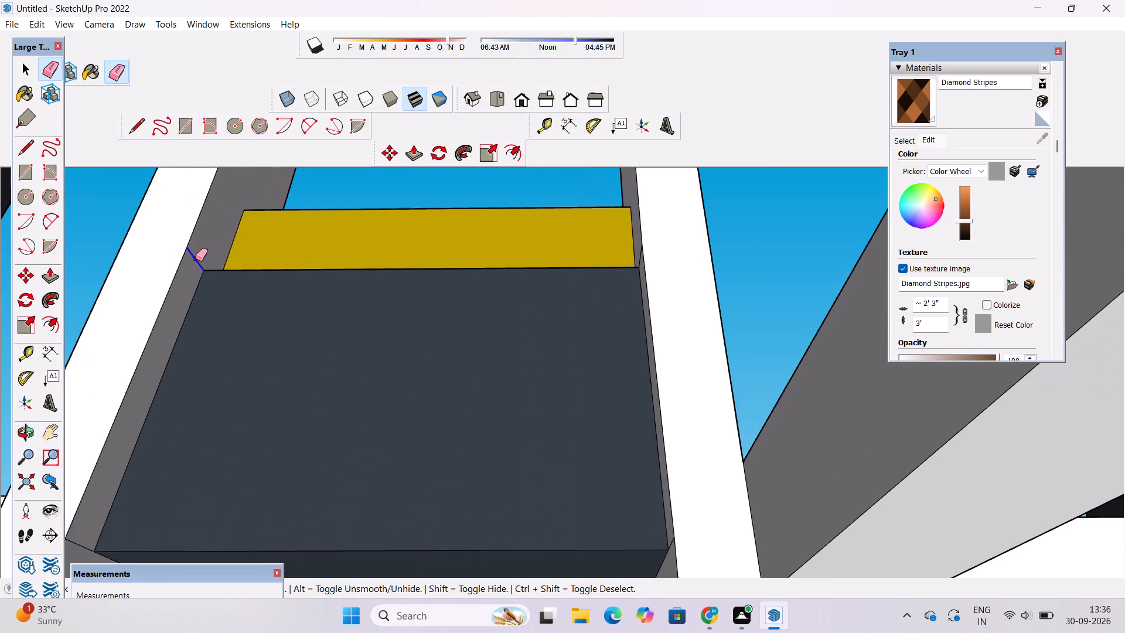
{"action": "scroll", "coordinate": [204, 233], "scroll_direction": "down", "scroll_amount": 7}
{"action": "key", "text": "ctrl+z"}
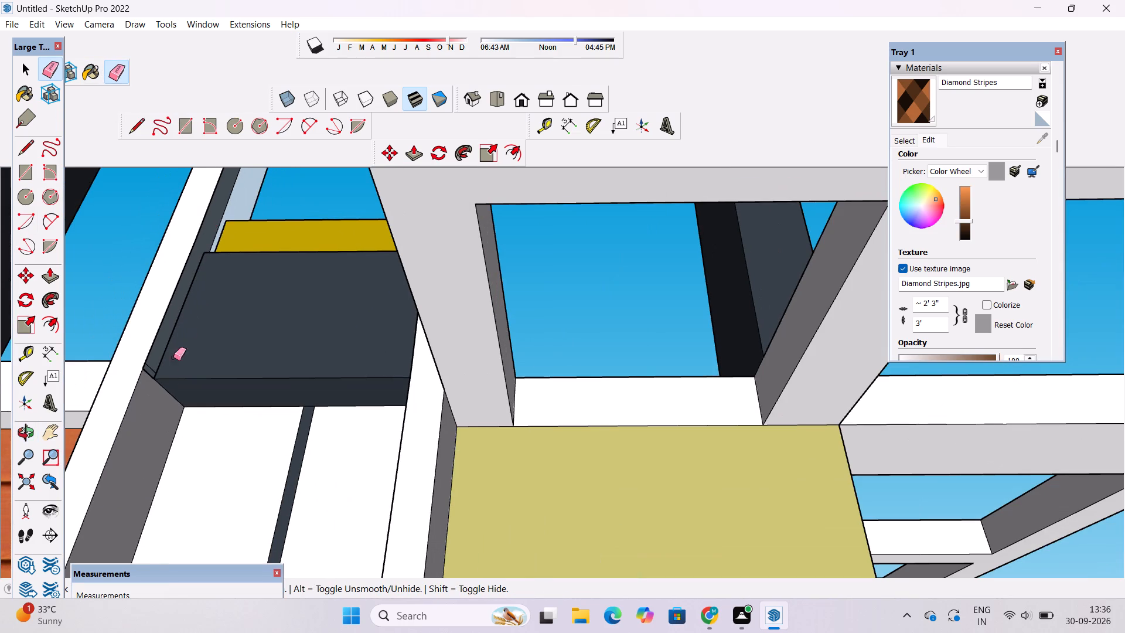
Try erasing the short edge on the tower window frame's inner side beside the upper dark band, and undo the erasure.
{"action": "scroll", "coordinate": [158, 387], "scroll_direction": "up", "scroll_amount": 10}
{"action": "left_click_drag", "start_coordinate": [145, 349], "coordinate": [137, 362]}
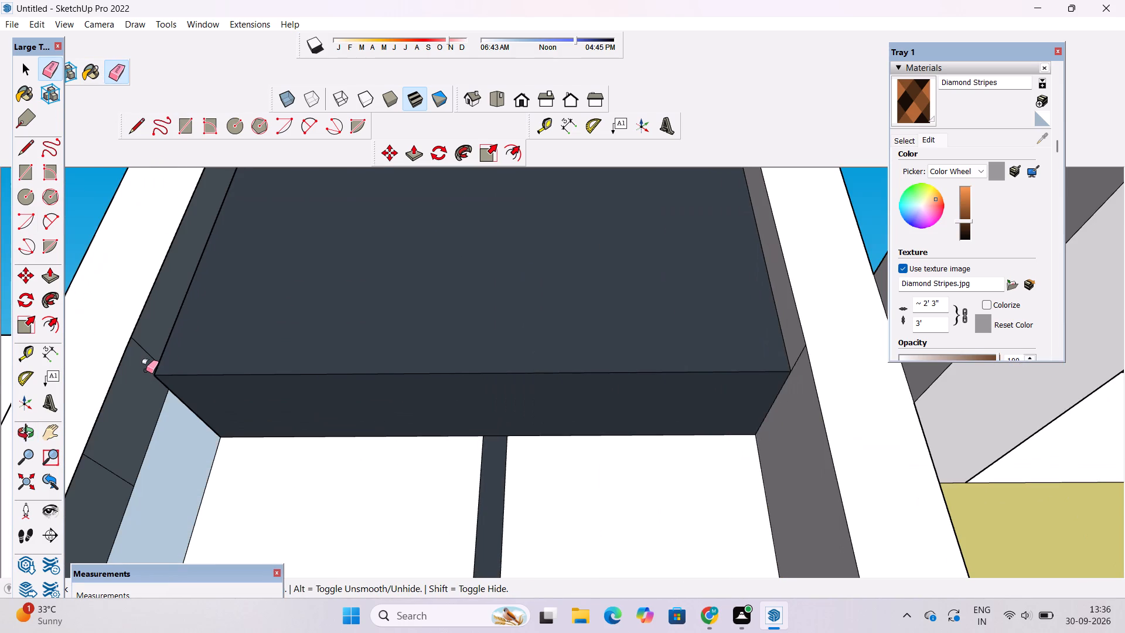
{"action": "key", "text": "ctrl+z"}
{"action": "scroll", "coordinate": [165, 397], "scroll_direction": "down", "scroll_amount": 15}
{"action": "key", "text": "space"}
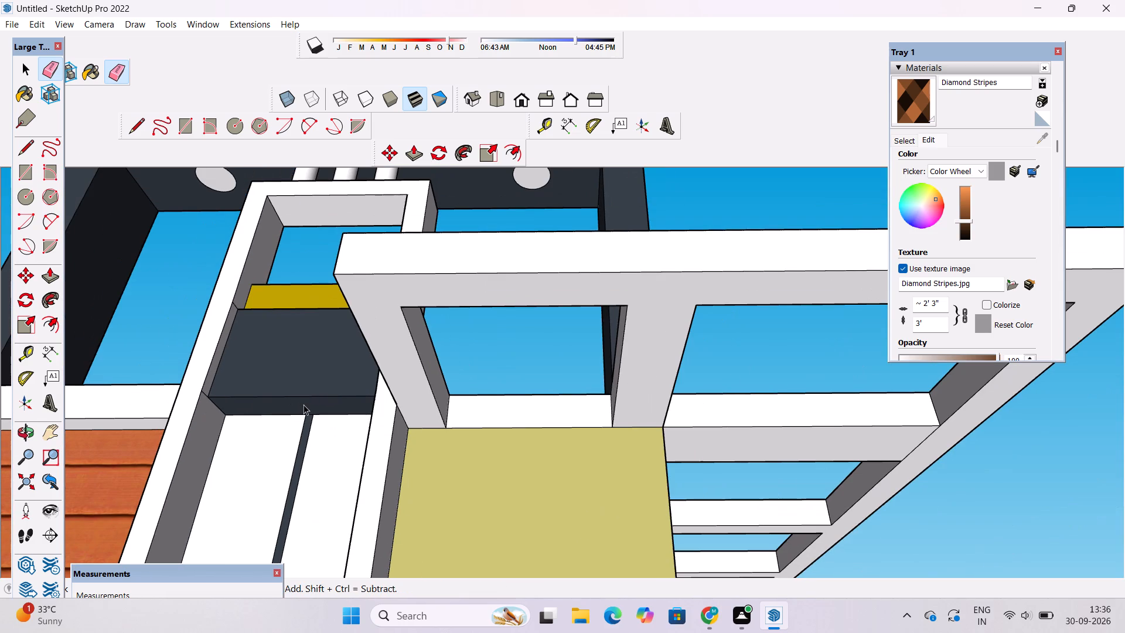
Examine the tower, roof pergola, terrace and balcony against the whole facade from raised, front and side views.
{"action": "type", "text": "o"}
{"action": "scroll", "coordinate": [308, 406], "scroll_direction": "down", "scroll_amount": 5}
{"action": "left_click_drag", "start_coordinate": [487, 290], "coordinate": [484, 467]}
{"action": "scroll", "coordinate": [493, 399], "scroll_direction": "down", "scroll_amount": 7}
{"action": "left_click_drag", "start_coordinate": [516, 399], "coordinate": [521, 429]}
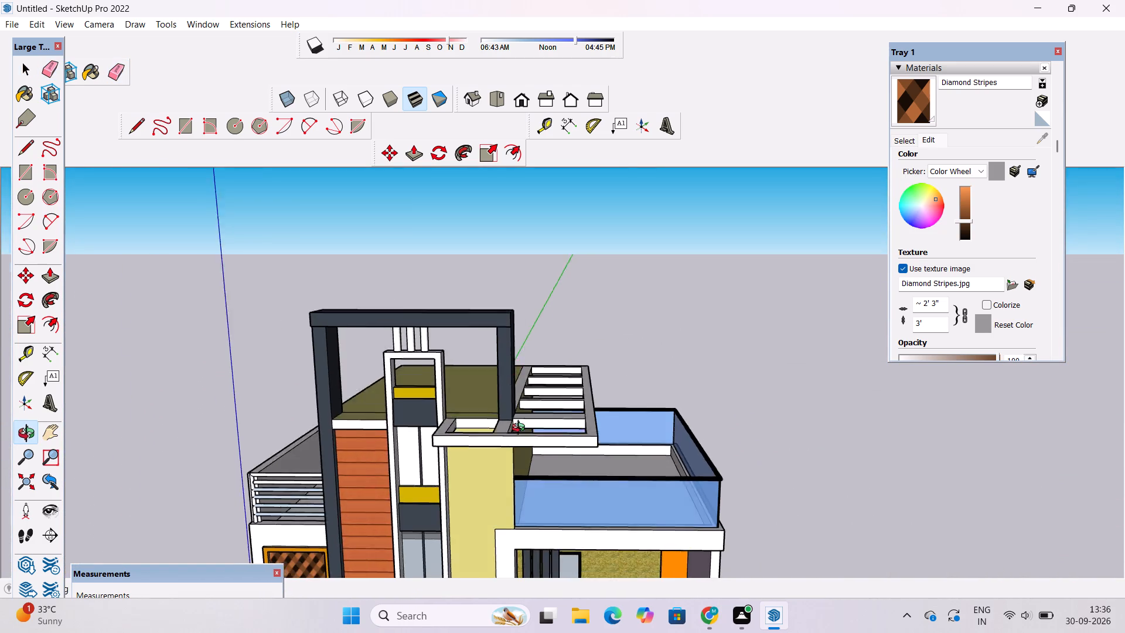
{"action": "left_click_drag", "start_coordinate": [521, 429], "coordinate": [530, 508]}
{"action": "scroll", "coordinate": [571, 443], "scroll_direction": "up", "scroll_amount": 4}
{"action": "left_click_drag", "start_coordinate": [570, 441], "coordinate": [571, 370]}
{"action": "scroll", "coordinate": [572, 370], "scroll_direction": "down", "scroll_amount": 6}
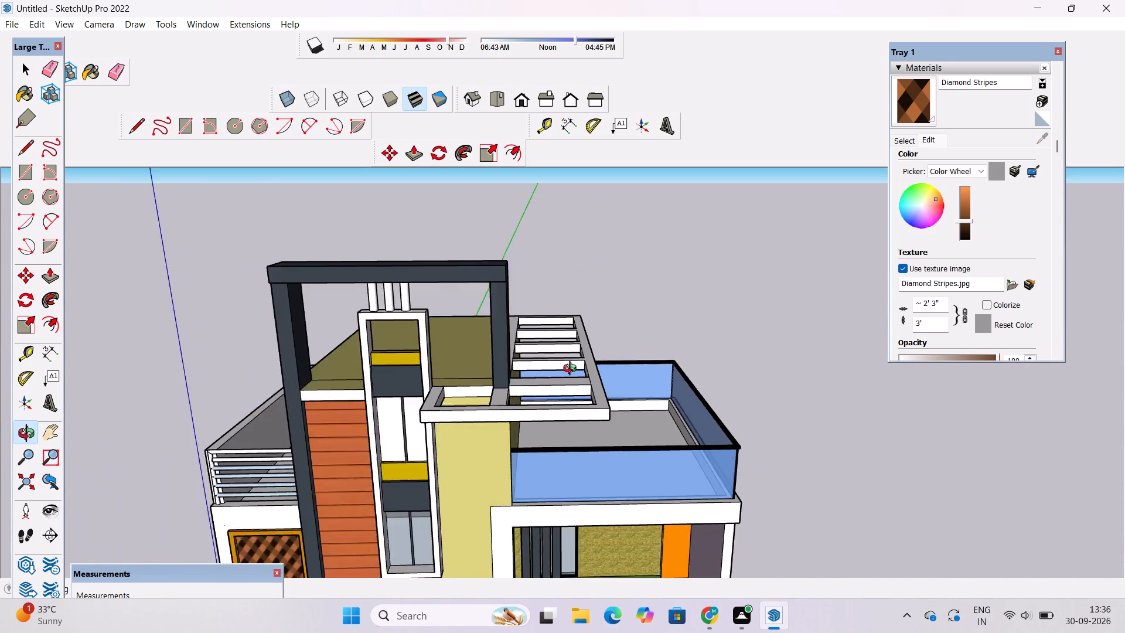
{"action": "scroll", "coordinate": [572, 370], "scroll_direction": "down", "scroll_amount": 5}
{"action": "left_click_drag", "start_coordinate": [612, 430], "coordinate": [616, 460]}
{"action": "scroll", "coordinate": [594, 441], "scroll_direction": "up", "scroll_amount": 2}
{"action": "left_click_drag", "start_coordinate": [517, 454], "coordinate": [588, 393], "text": "shift"}
{"action": "left_click_drag", "start_coordinate": [595, 451], "coordinate": [595, 450]}
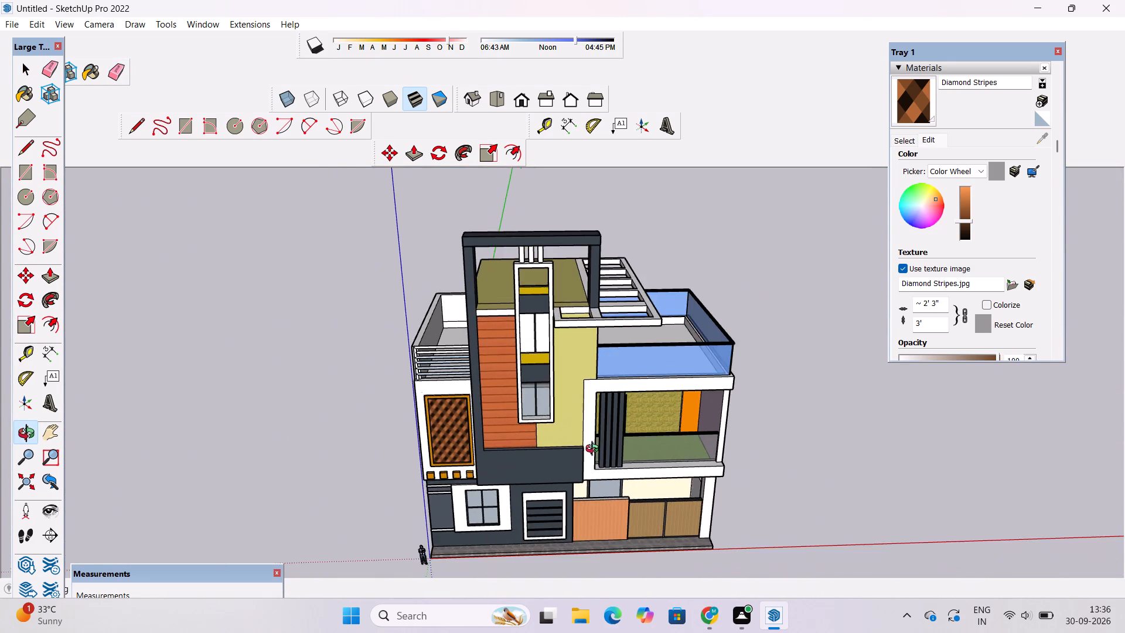
{"action": "left_click_drag", "start_coordinate": [595, 450], "coordinate": [578, 407]}
{"action": "left_click_drag", "start_coordinate": [589, 411], "coordinate": [533, 416]}
{"action": "scroll", "coordinate": [648, 426], "scroll_direction": "up", "scroll_amount": 4}
{"action": "left_click_drag", "start_coordinate": [708, 418], "coordinate": [594, 426]}
{"action": "scroll", "coordinate": [556, 333], "scroll_direction": "down", "scroll_amount": 2}
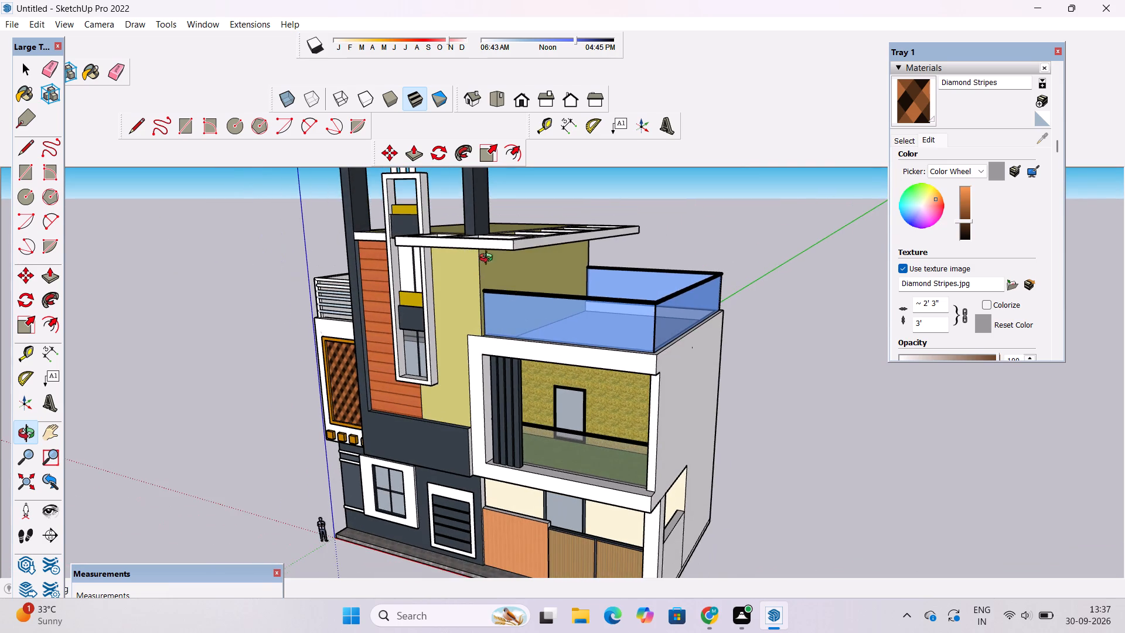
{"action": "scroll", "coordinate": [483, 280], "scroll_direction": "down", "scroll_amount": 4}
{"action": "left_click_drag", "start_coordinate": [487, 342], "coordinate": [604, 370]}
{"action": "scroll", "coordinate": [622, 383], "scroll_direction": "up", "scroll_amount": 4}
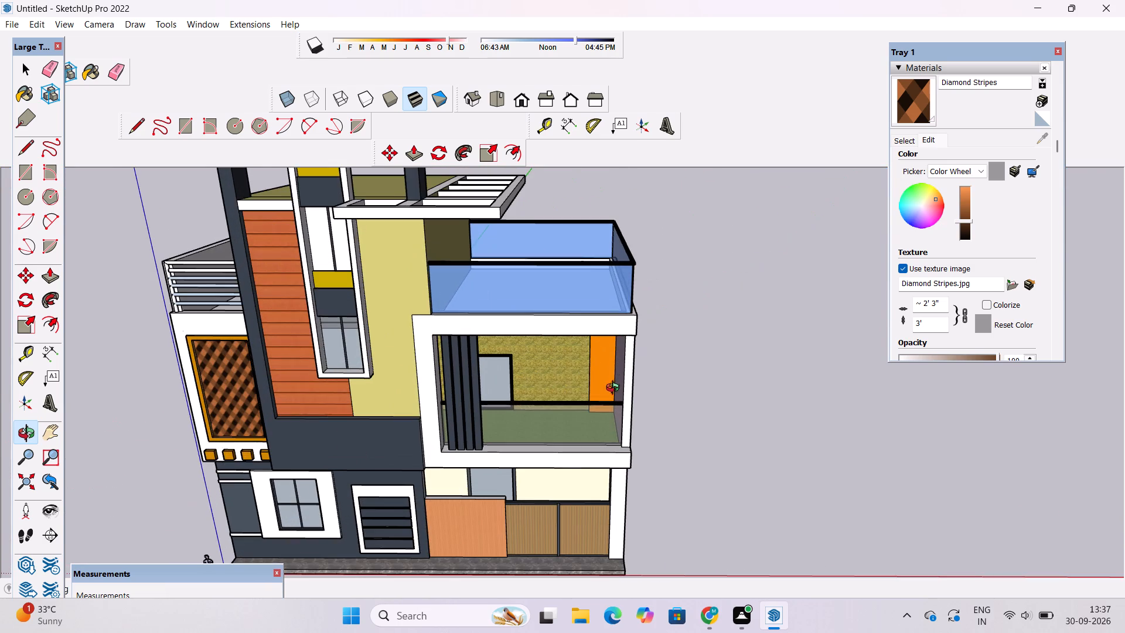
{"action": "left_click_drag", "start_coordinate": [614, 397], "coordinate": [615, 361], "text": "shift"}
{"action": "scroll", "coordinate": [614, 353], "scroll_direction": "down", "scroll_amount": 4}
{"action": "left_click_drag", "start_coordinate": [565, 394], "coordinate": [555, 298], "text": "shift"}
{"action": "scroll", "coordinate": [555, 297], "scroll_direction": "down", "scroll_amount": 4}
{"action": "scroll", "coordinate": [546, 347], "scroll_direction": "up", "scroll_amount": 2}
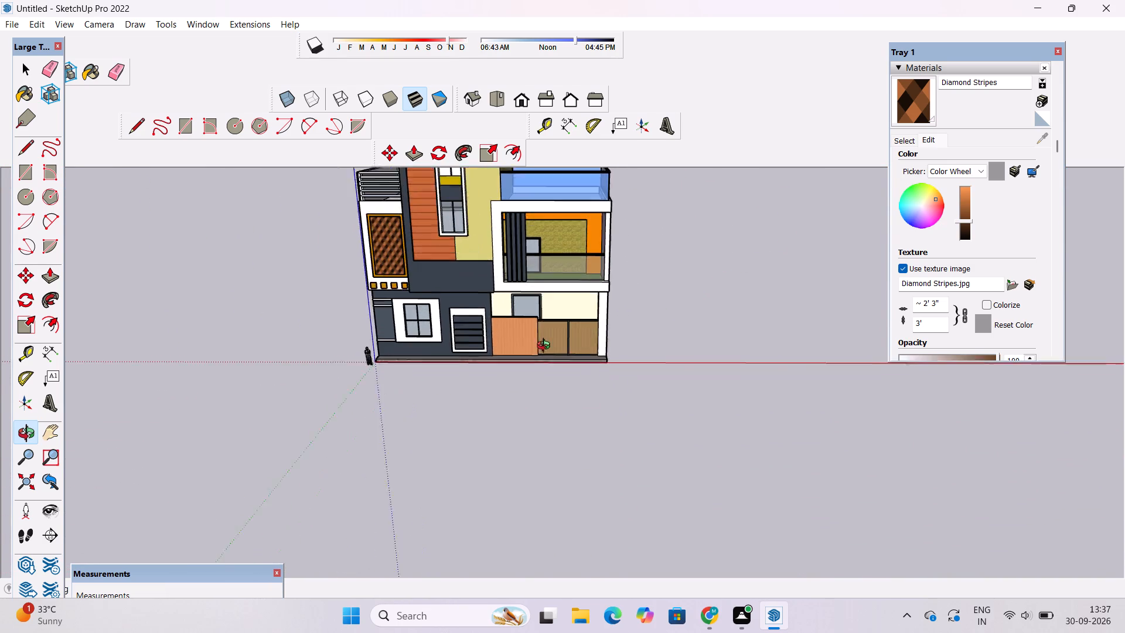
Examine the ground-floor porch, gates and corner column from low, side and front views.
{"action": "scroll", "coordinate": [546, 347], "scroll_direction": "up", "scroll_amount": 7}
{"action": "left_click_drag", "start_coordinate": [635, 321], "coordinate": [364, 350]}
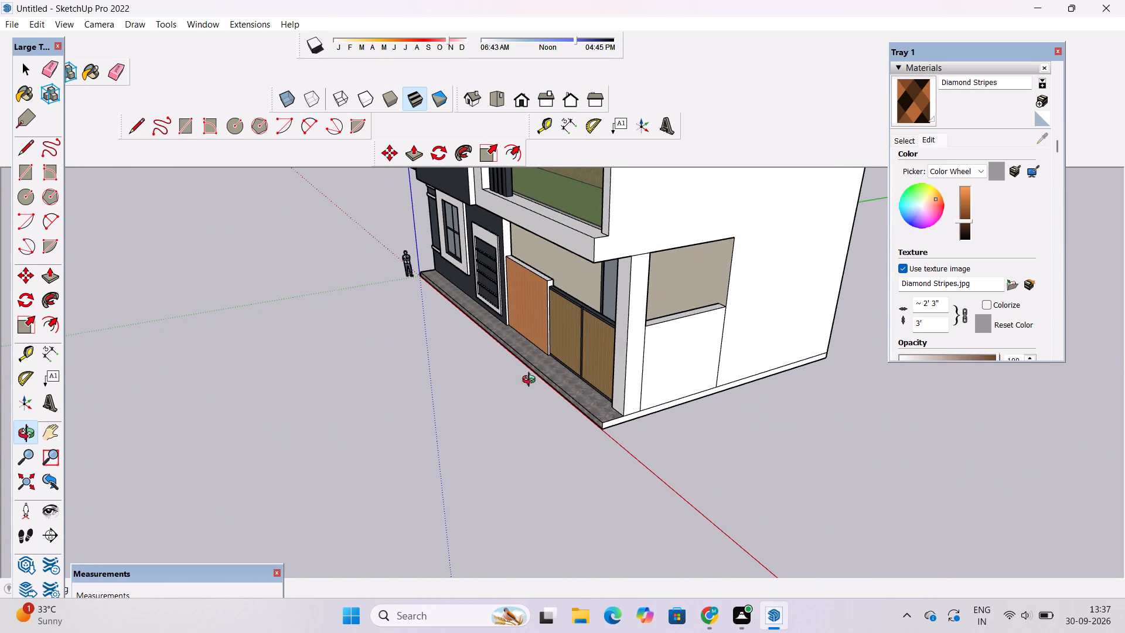
{"action": "left_click_drag", "start_coordinate": [369, 434], "coordinate": [822, 277]}
{"action": "left_click_drag", "start_coordinate": [621, 312], "coordinate": [488, 356]}
{"action": "scroll", "coordinate": [485, 356], "scroll_direction": "down", "scroll_amount": 4}
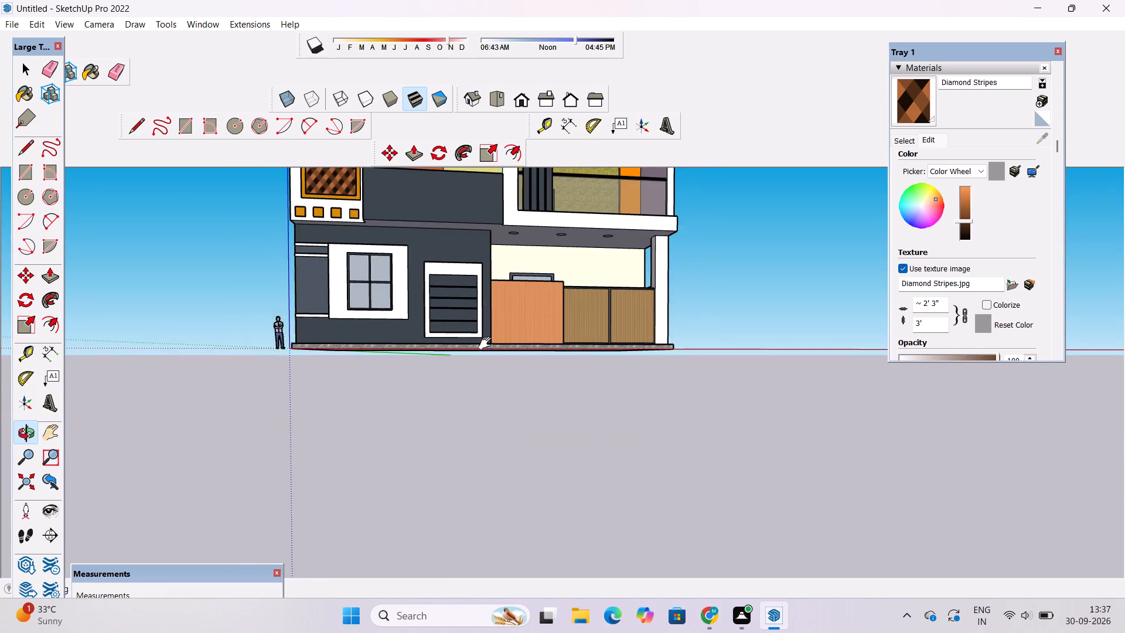
{"action": "left_click_drag", "start_coordinate": [487, 343], "coordinate": [479, 450], "text": "shift"}
{"action": "scroll", "coordinate": [565, 417], "scroll_direction": "up", "scroll_amount": 3, "text": "shift"}
{"action": "left_click_drag", "start_coordinate": [680, 381], "coordinate": [636, 397], "text": "shift"}
{"action": "left_click_drag", "start_coordinate": [652, 394], "coordinate": [542, 401]}
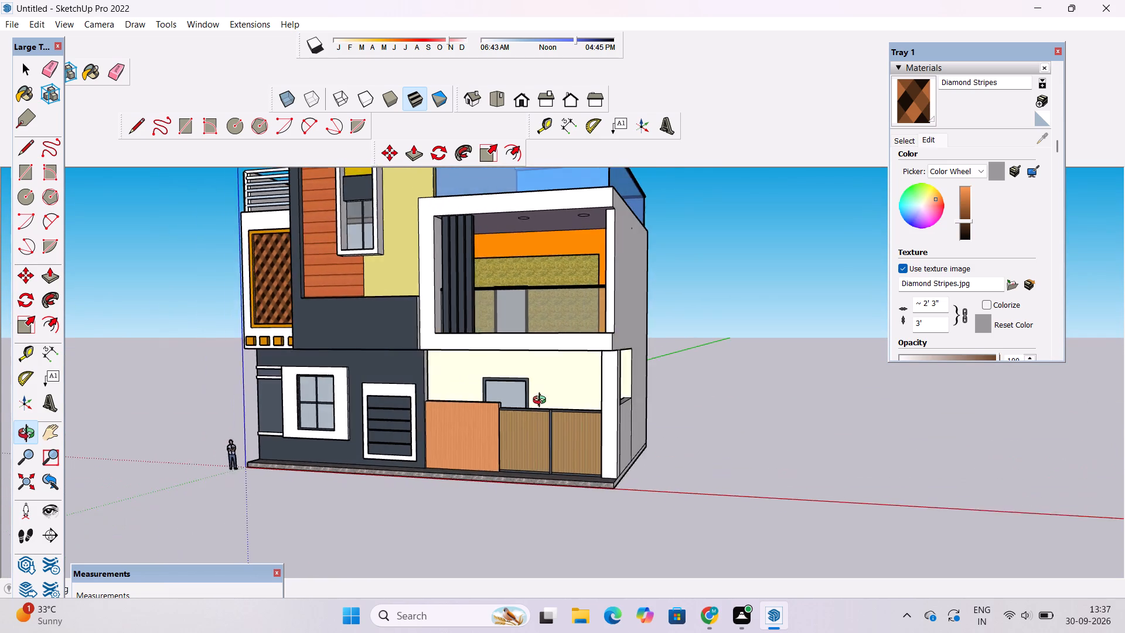
{"action": "scroll", "coordinate": [538, 396], "scroll_direction": "down", "scroll_amount": 5}
{"action": "left_click_drag", "start_coordinate": [563, 370], "coordinate": [563, 415], "text": "shift"}
Switch the material library to Colors-Named and browse its pale tones.
{"action": "left_click", "coordinate": [904, 138]}
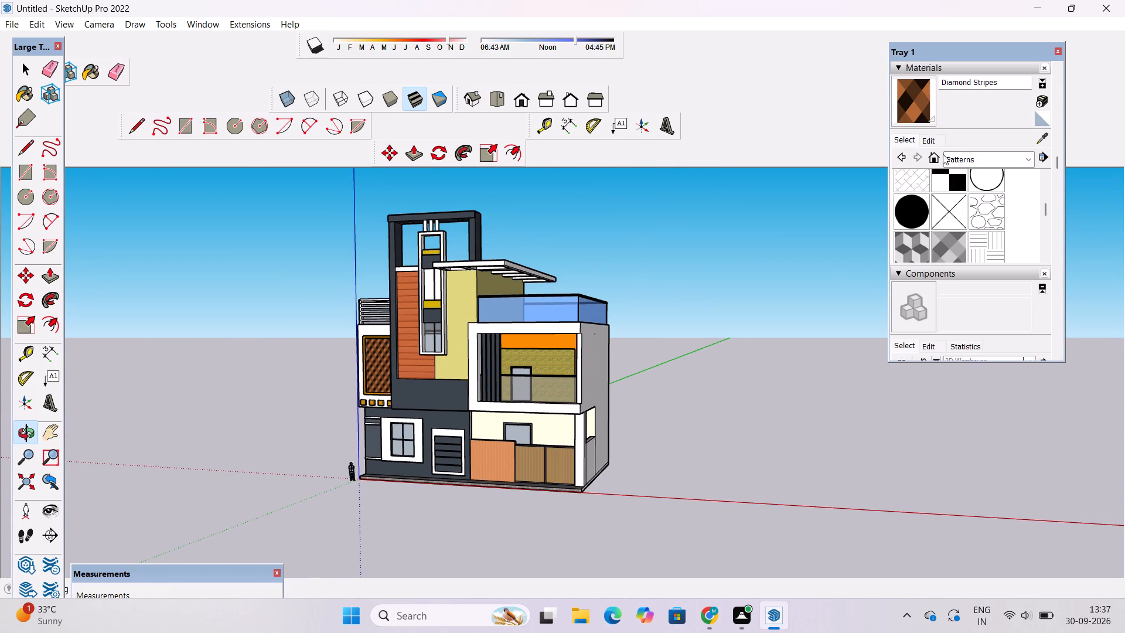
{"action": "scroll", "coordinate": [984, 198], "scroll_direction": "up", "scroll_amount": 1}
{"action": "left_click", "coordinate": [993, 162]}
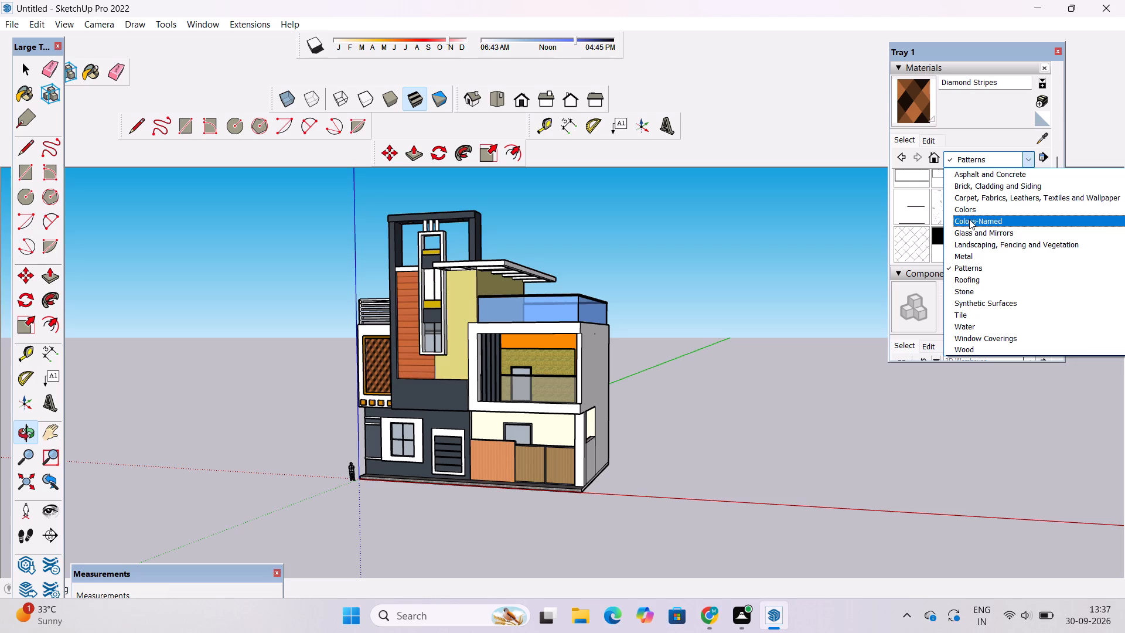
{"action": "left_click", "coordinate": [969, 219]}
{"action": "scroll", "coordinate": [973, 241], "scroll_direction": "down", "scroll_amount": 1}
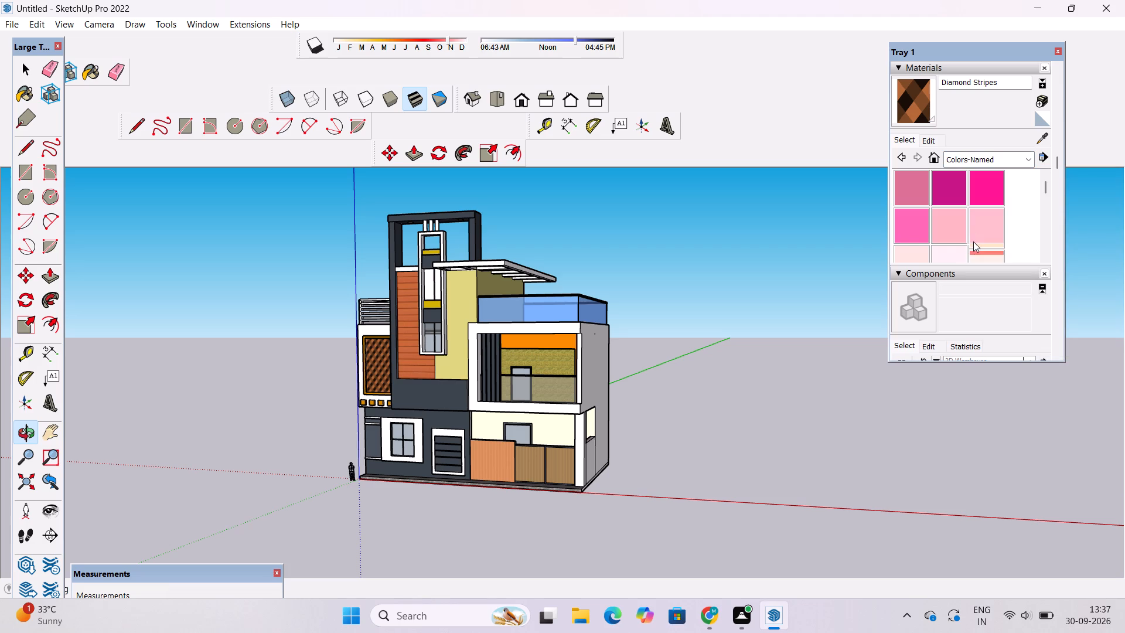
{"action": "scroll", "coordinate": [969, 240], "scroll_direction": "down", "scroll_amount": 1}
{"action": "scroll", "coordinate": [969, 240], "scroll_direction": "up", "scroll_amount": 1}
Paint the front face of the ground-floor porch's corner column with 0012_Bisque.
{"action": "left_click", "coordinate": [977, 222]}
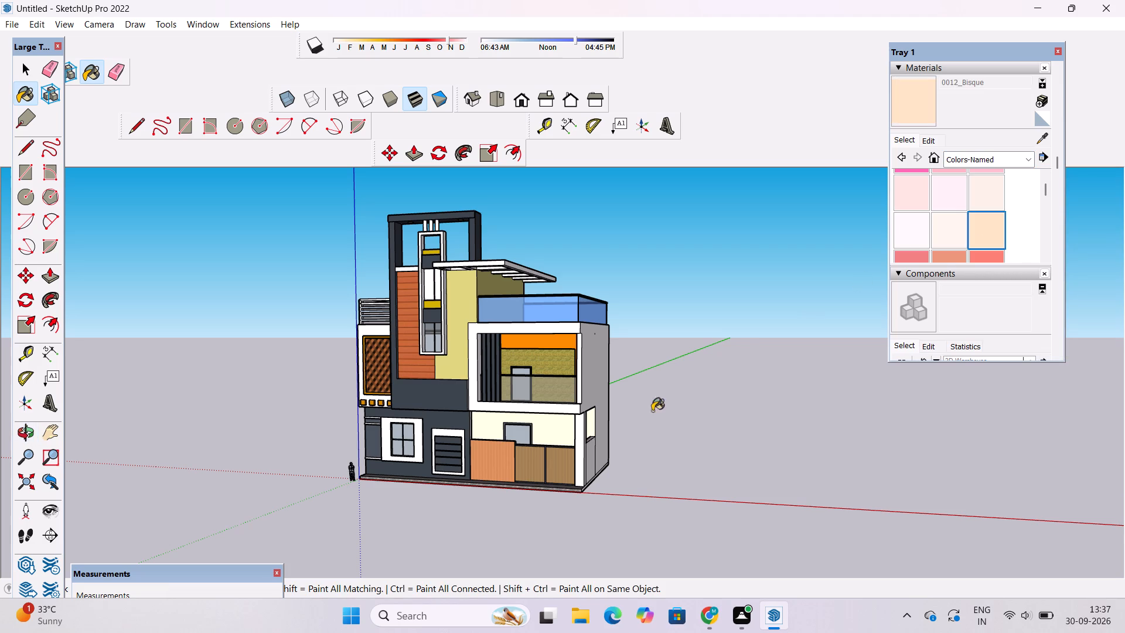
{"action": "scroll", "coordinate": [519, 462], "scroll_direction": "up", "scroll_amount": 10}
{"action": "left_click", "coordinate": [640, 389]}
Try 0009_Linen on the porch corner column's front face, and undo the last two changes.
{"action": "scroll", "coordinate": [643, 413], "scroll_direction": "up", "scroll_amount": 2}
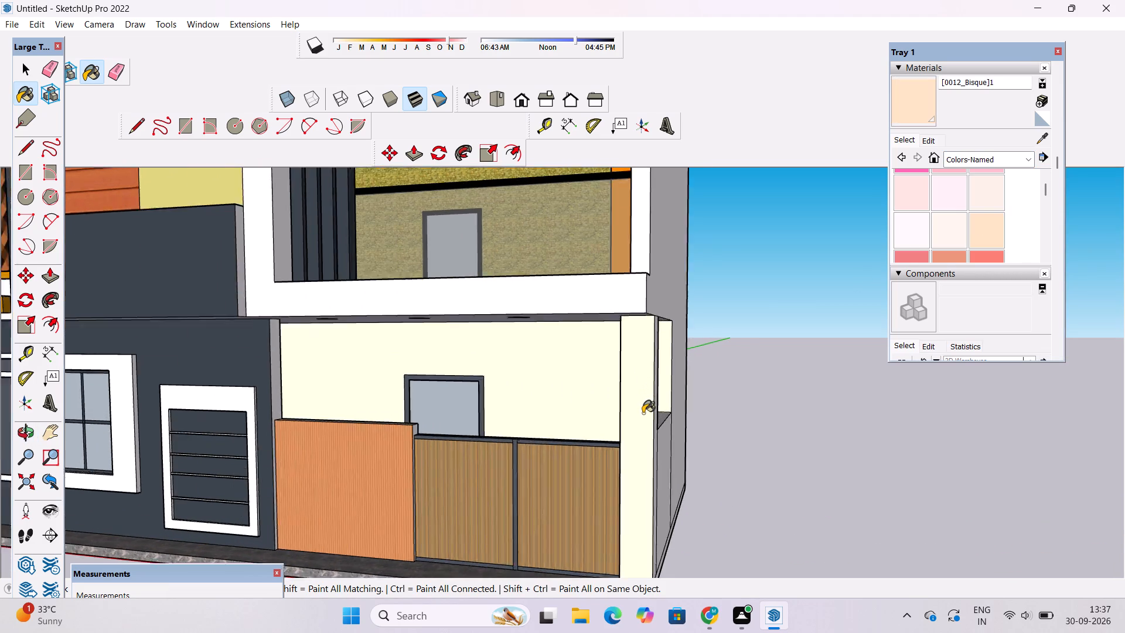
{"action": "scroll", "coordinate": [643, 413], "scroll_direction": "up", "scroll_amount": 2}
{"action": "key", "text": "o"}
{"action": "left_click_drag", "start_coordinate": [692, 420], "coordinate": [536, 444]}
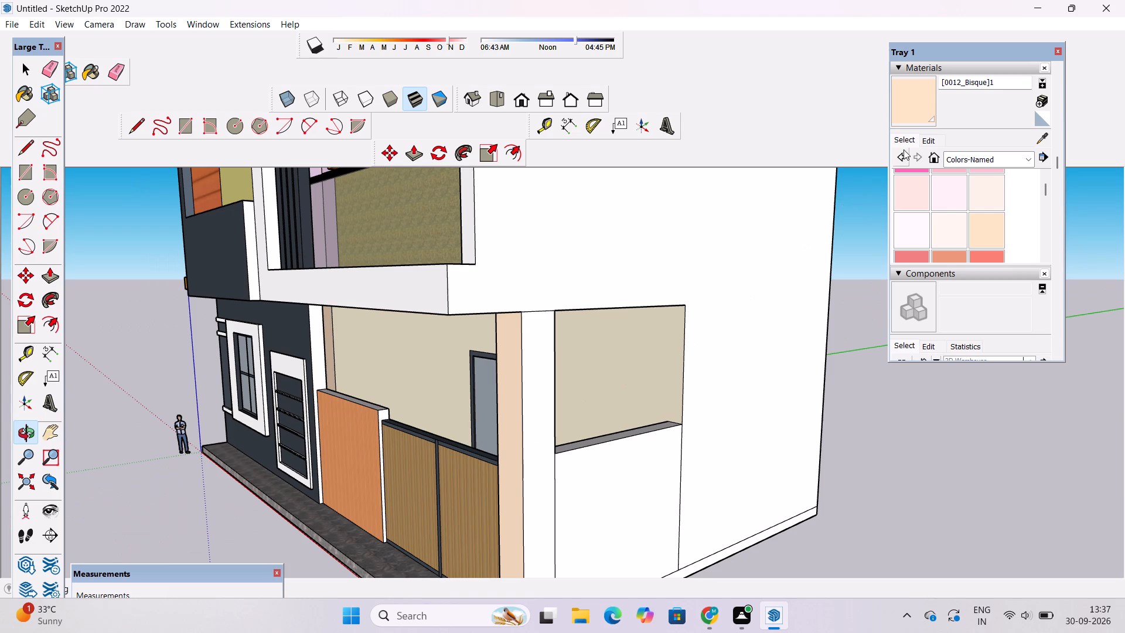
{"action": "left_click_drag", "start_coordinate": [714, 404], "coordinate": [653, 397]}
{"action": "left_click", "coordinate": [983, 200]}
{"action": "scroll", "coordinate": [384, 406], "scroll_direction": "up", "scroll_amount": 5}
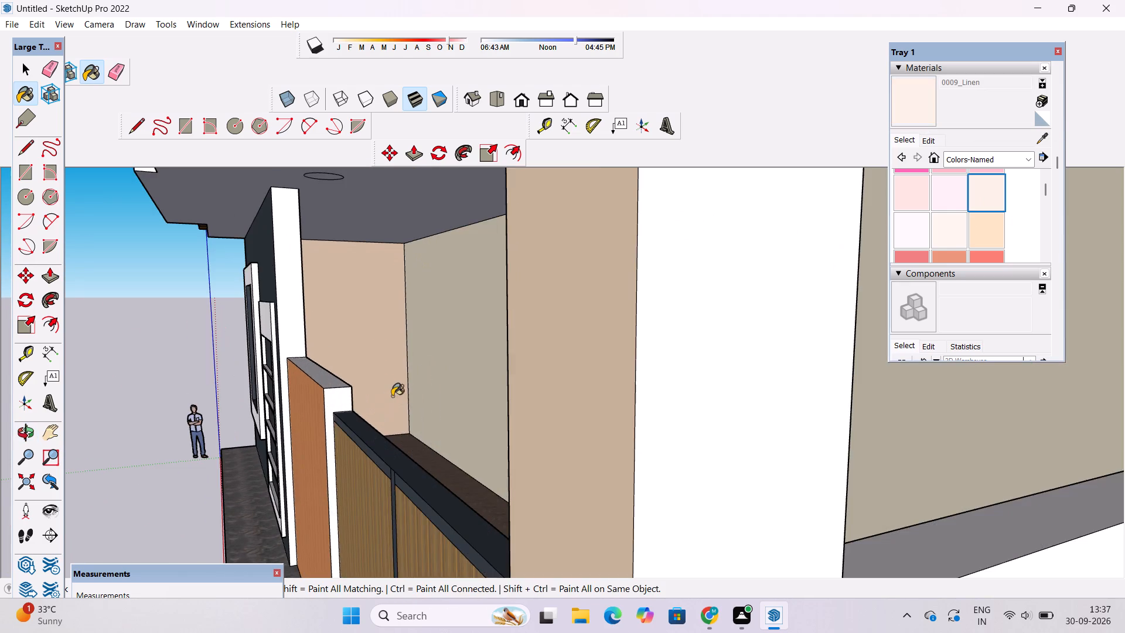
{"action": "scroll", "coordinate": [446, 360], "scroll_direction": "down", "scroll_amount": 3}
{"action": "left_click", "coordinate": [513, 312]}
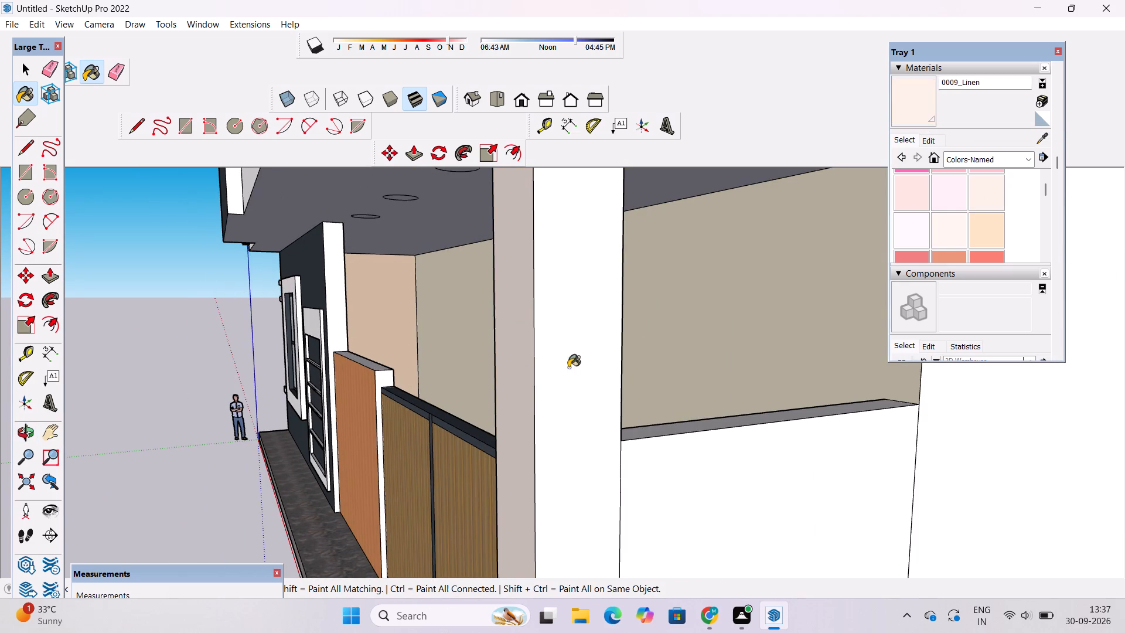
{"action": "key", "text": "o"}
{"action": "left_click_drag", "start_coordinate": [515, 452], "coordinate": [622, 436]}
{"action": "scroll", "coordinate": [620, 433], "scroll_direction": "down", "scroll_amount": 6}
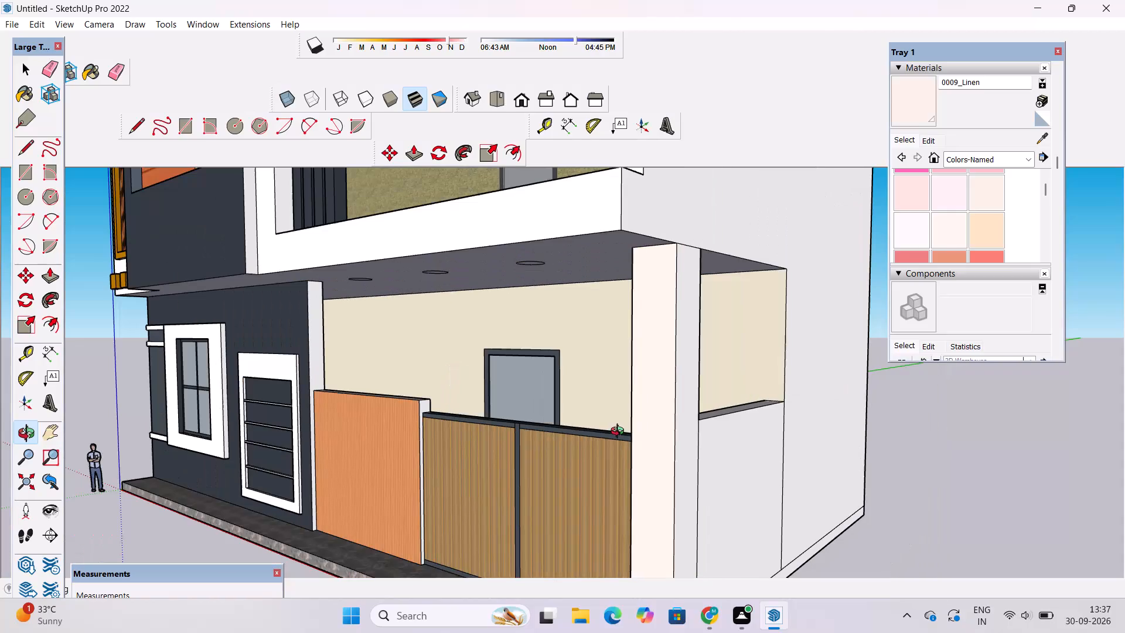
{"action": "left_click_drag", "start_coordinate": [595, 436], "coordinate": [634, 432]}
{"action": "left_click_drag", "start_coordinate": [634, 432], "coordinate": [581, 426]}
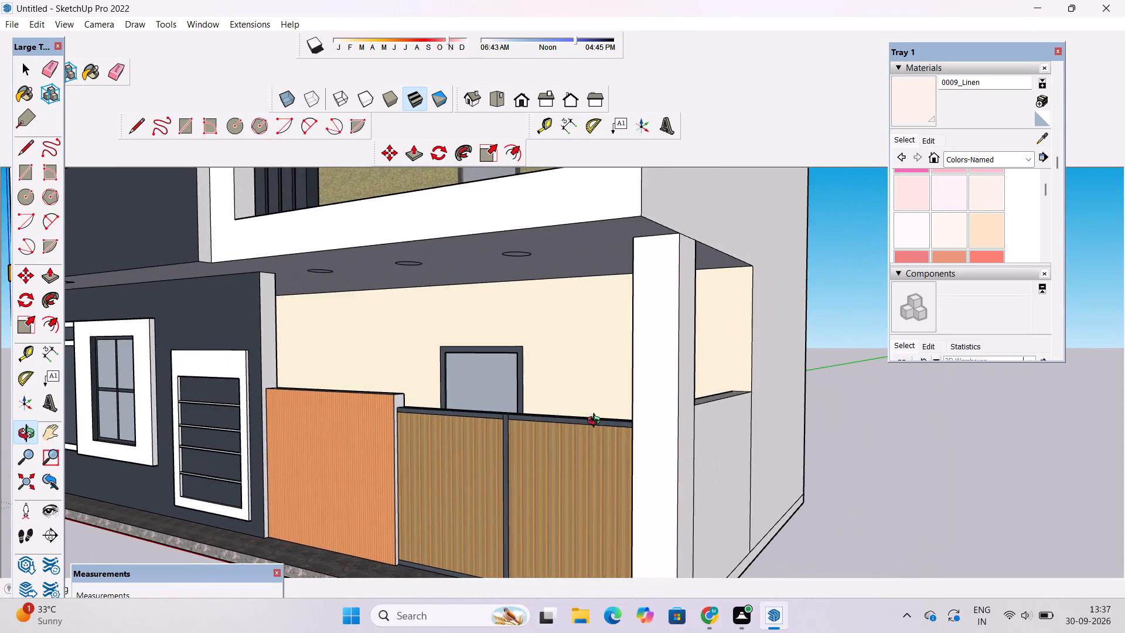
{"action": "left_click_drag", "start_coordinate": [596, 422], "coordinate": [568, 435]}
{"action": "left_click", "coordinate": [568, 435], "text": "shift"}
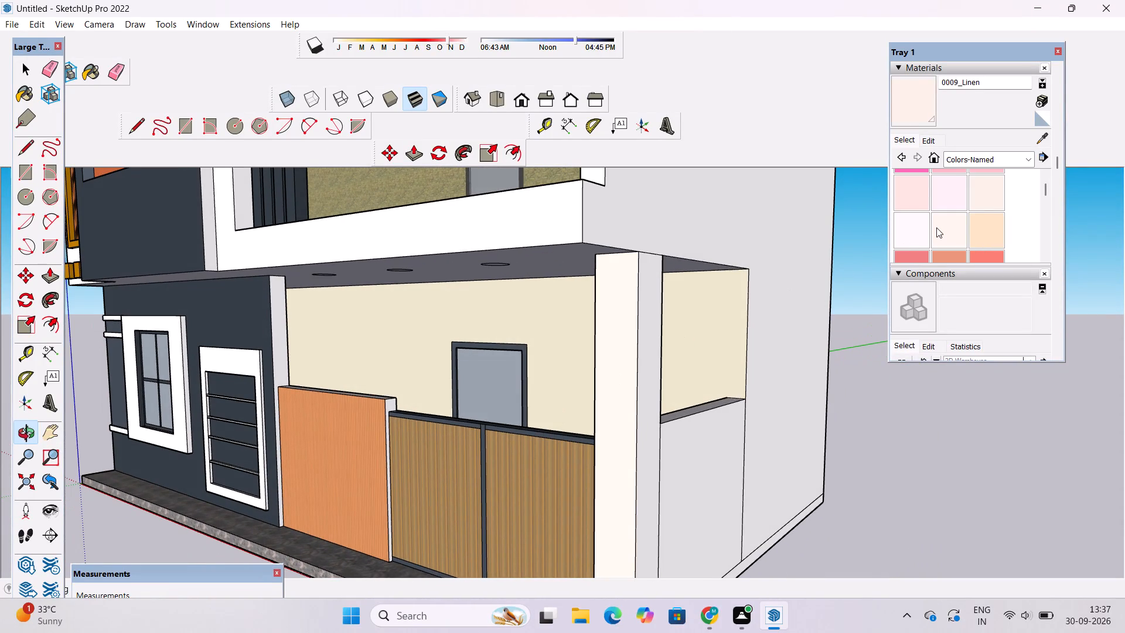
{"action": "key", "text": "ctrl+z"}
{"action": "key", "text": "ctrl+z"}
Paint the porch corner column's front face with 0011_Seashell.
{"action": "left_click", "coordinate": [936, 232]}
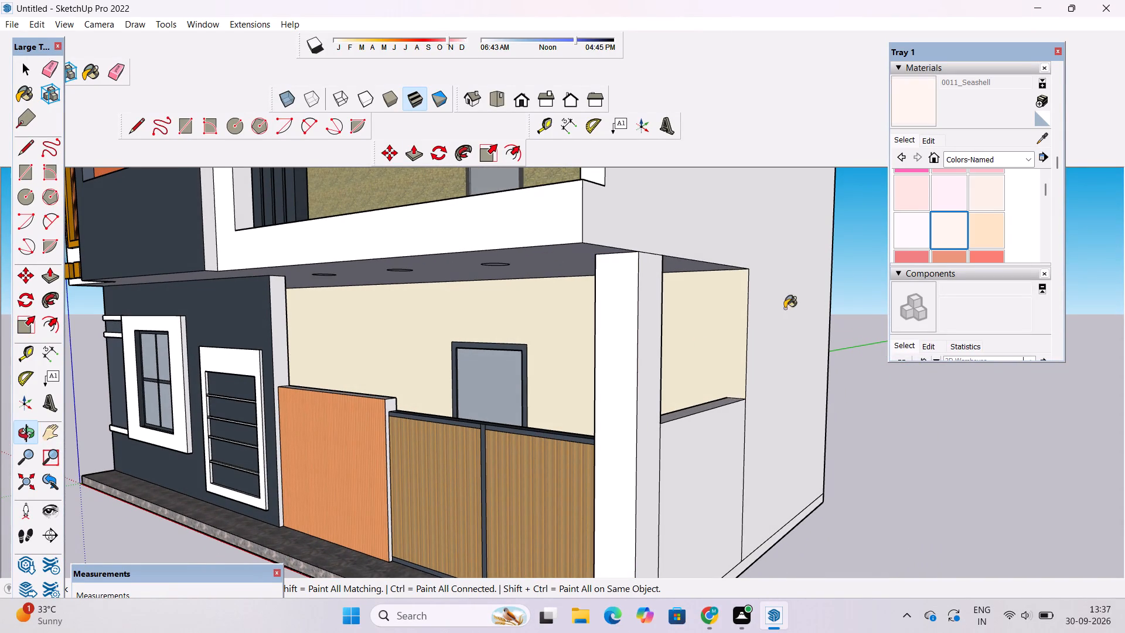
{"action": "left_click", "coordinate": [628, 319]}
Paint the porch corner column's front and outer side faces and the adjoining low side wall with 0009_Linen.
{"action": "key", "text": "o"}
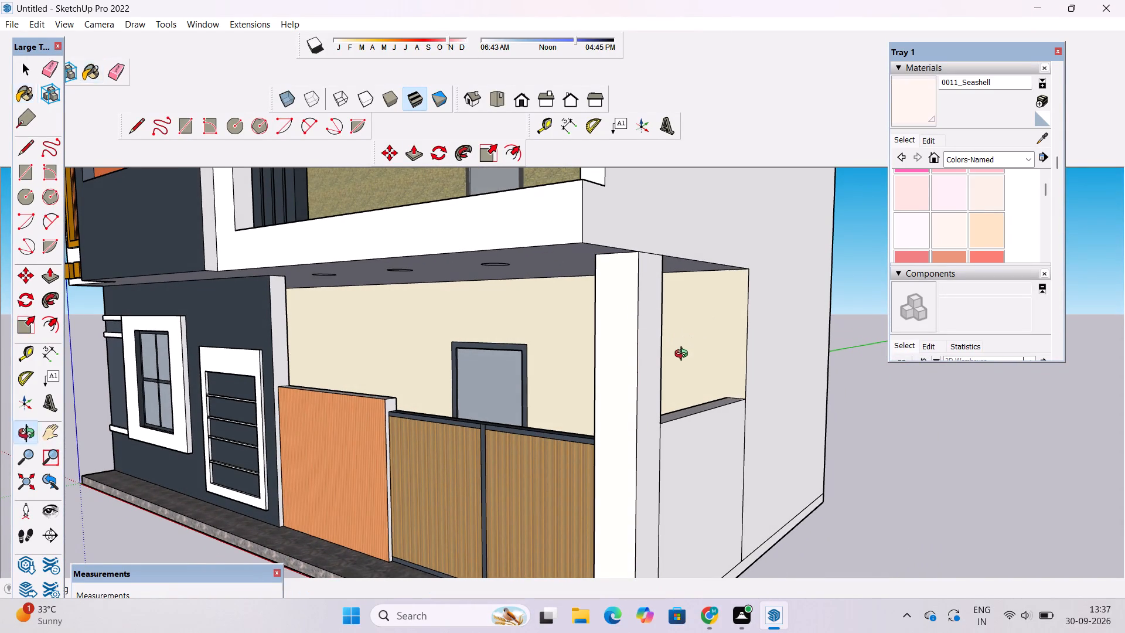
{"action": "left_click_drag", "start_coordinate": [592, 393], "coordinate": [615, 403]}
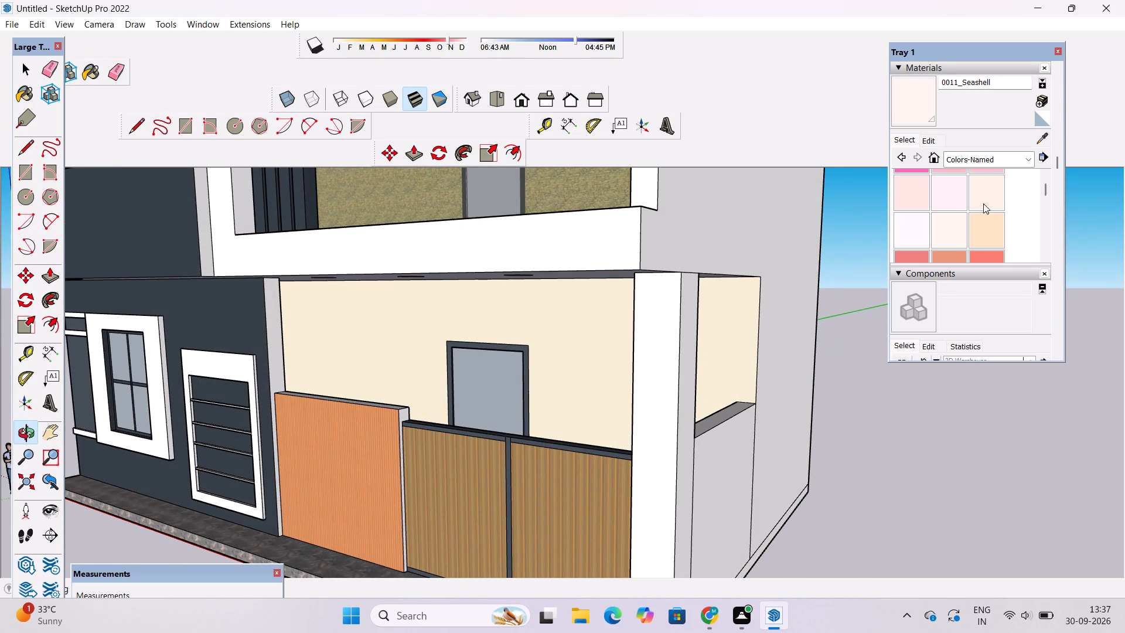
{"action": "left_click", "coordinate": [984, 196]}
{"action": "scroll", "coordinate": [677, 327], "scroll_direction": "up", "scroll_amount": 6}
{"action": "left_click", "coordinate": [664, 328]}
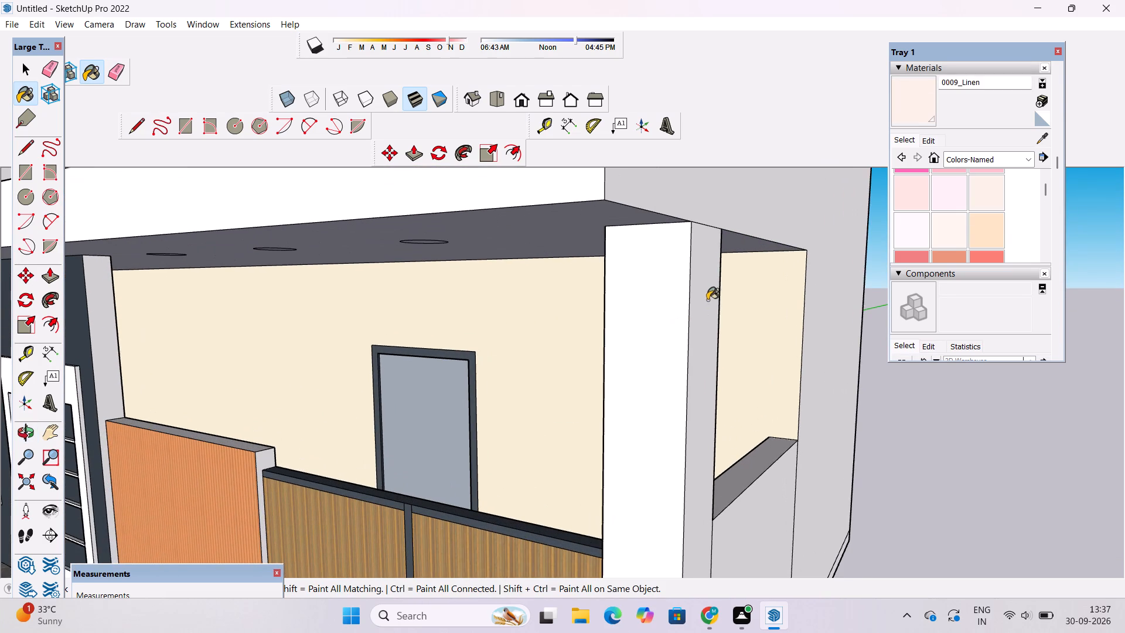
{"action": "left_click", "coordinate": [709, 299]}
{"action": "left_click", "coordinate": [771, 481]}
Paint the porch corner column's inner face beside the gate with 0009_Linen.
{"action": "key", "text": "o"}
{"action": "scroll", "coordinate": [769, 412], "scroll_direction": "down", "scroll_amount": 3}
{"action": "left_click_drag", "start_coordinate": [629, 430], "coordinate": [817, 435]}
{"action": "left_click", "coordinate": [986, 228]}
{"action": "left_click", "coordinate": [987, 192]}
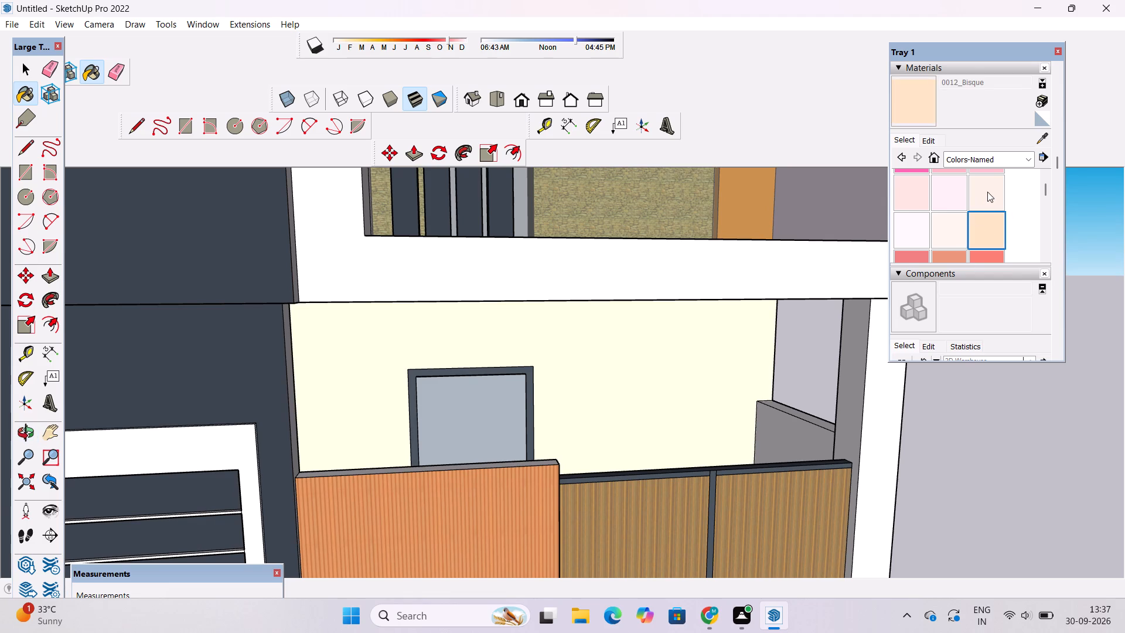
{"action": "scroll", "coordinate": [856, 352], "scroll_direction": "up", "scroll_amount": 7}
{"action": "left_click", "coordinate": [853, 365]}
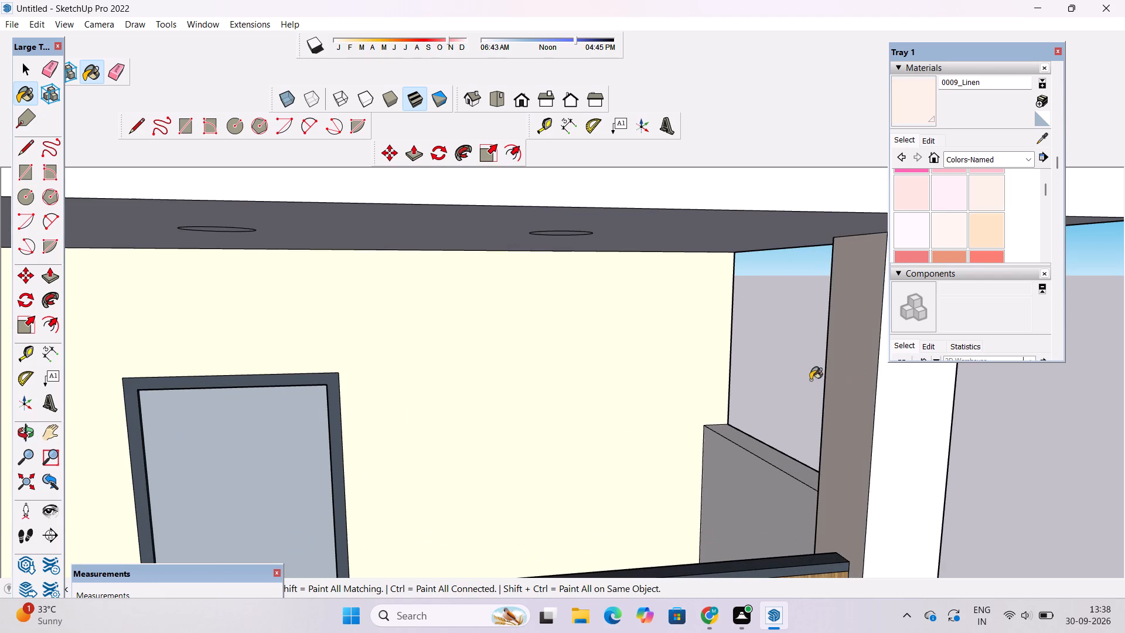
Paint the porch corner column's rear face above the low side wall with 0011_Seashell.
{"action": "scroll", "coordinate": [800, 382], "scroll_direction": "down", "scroll_amount": 4}
{"action": "key", "text": "o"}
{"action": "left_click_drag", "start_coordinate": [833, 410], "coordinate": [254, 396]}
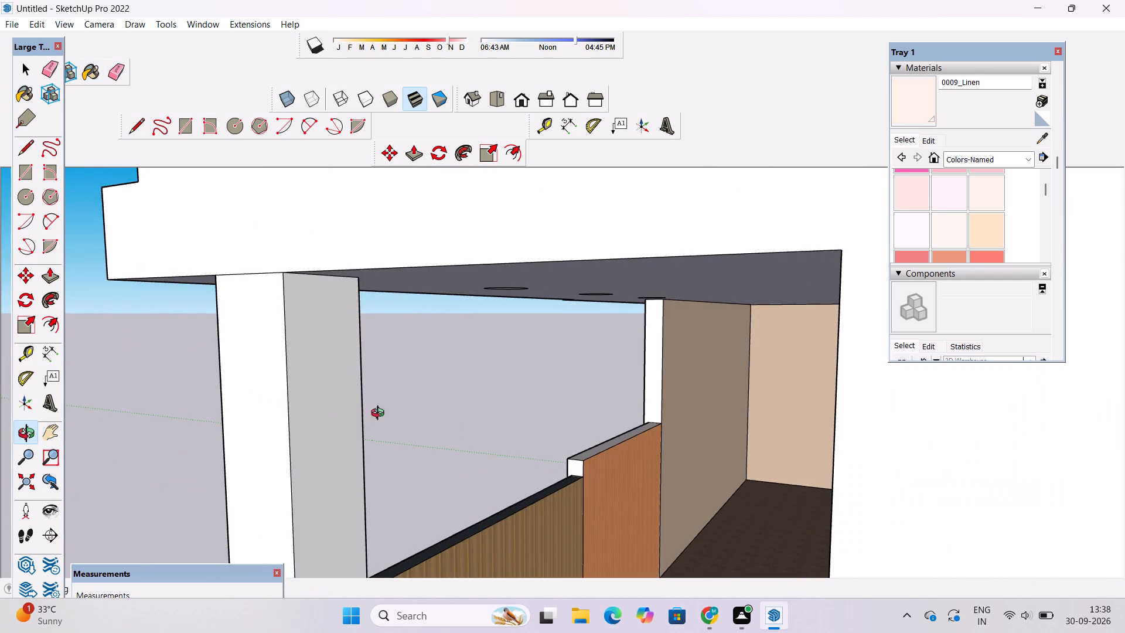
{"action": "left_click_drag", "start_coordinate": [396, 419], "coordinate": [359, 428]}
{"action": "left_click_drag", "start_coordinate": [319, 449], "coordinate": [380, 399]}
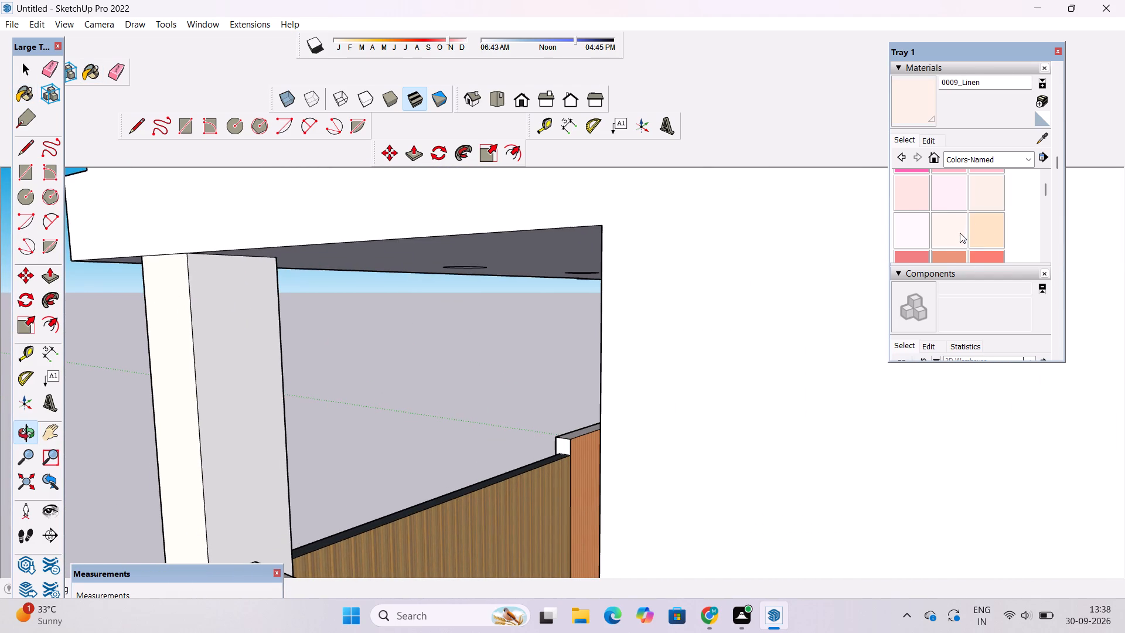
{"action": "left_click", "coordinate": [951, 236]}
{"action": "left_click_drag", "start_coordinate": [247, 386], "coordinate": [258, 386]}
Paint the white end face of the wall above the orange wood panel inside the porch with 0011_Seashell.
{"action": "scroll", "coordinate": [568, 312], "scroll_direction": "down", "scroll_amount": 5}
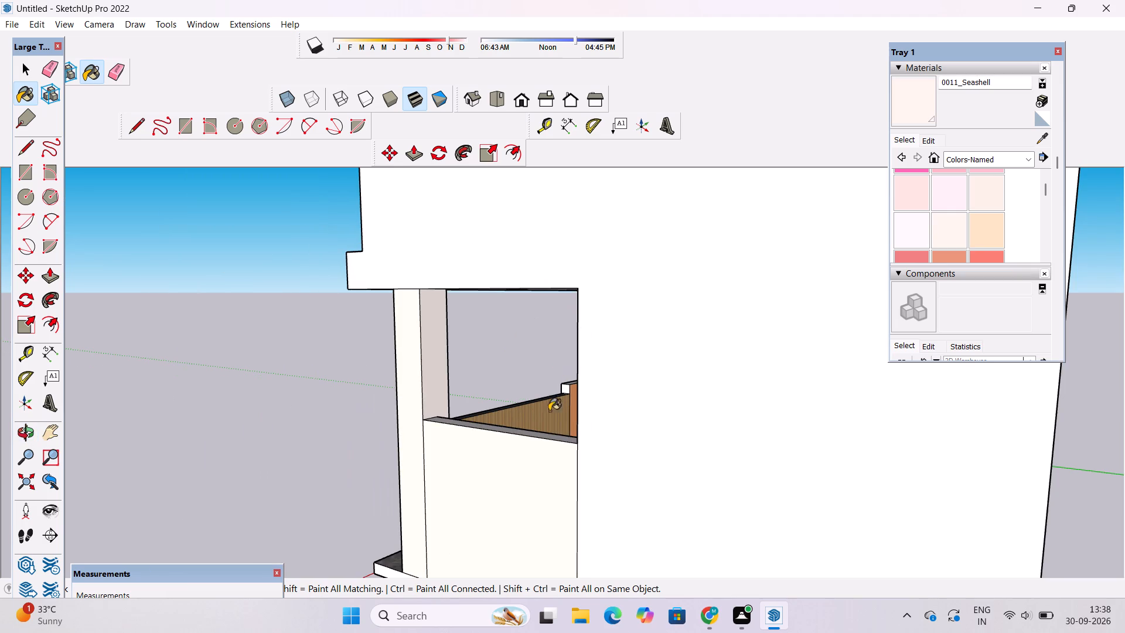
{"action": "scroll", "coordinate": [481, 379], "scroll_direction": "down", "scroll_amount": 4}
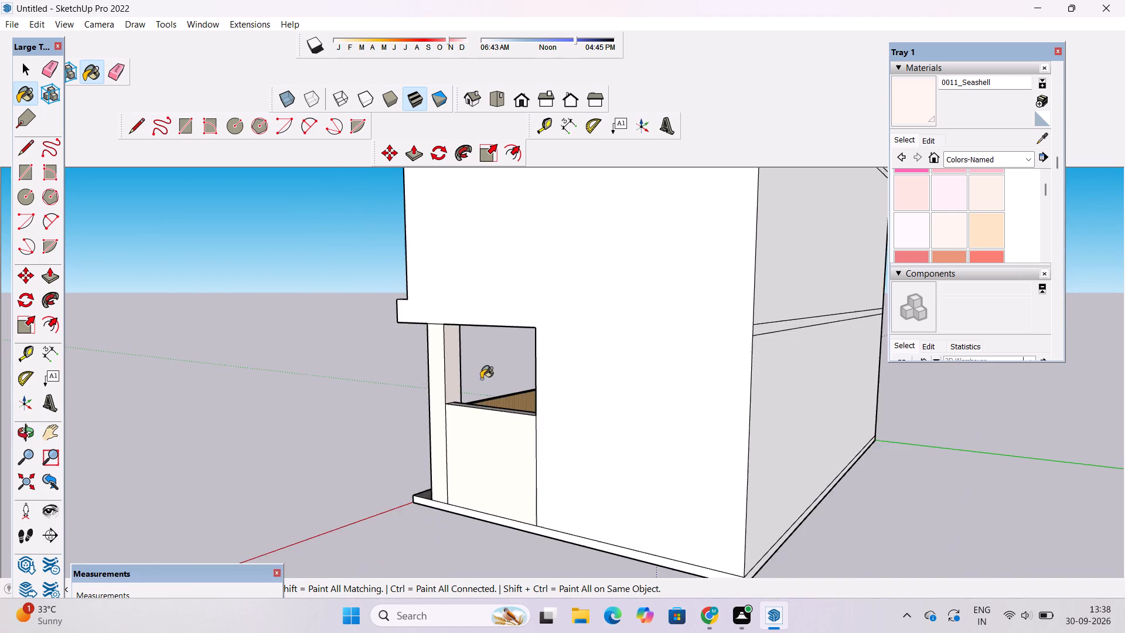
{"action": "scroll", "coordinate": [441, 373], "scroll_direction": "up", "scroll_amount": 13}
{"action": "scroll", "coordinate": [685, 346], "scroll_direction": "up", "scroll_amount": 4}
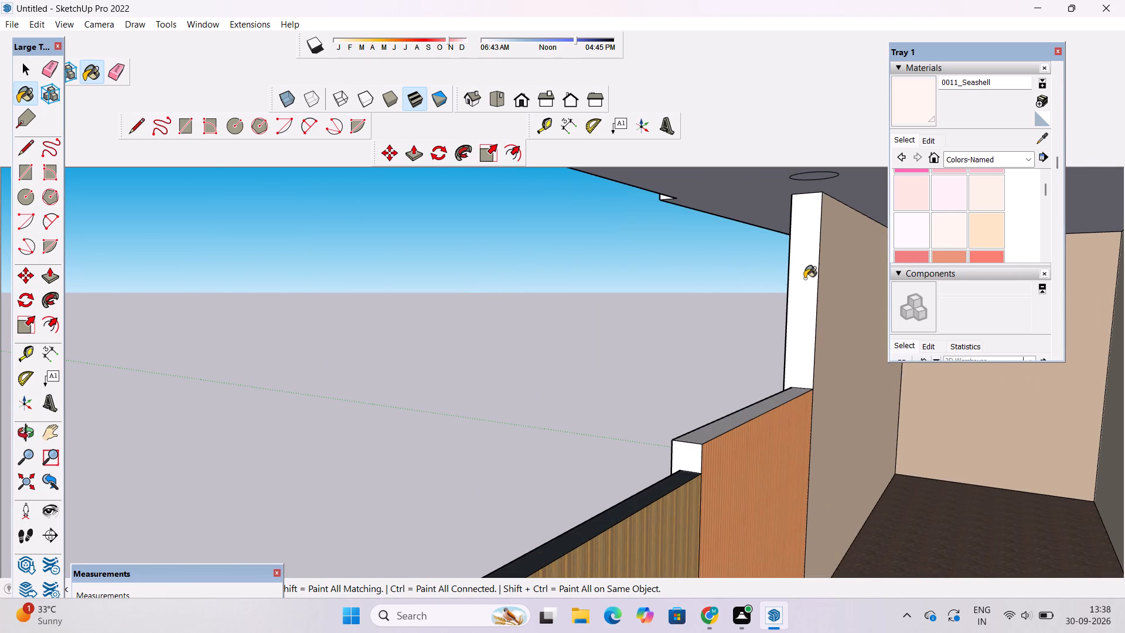
{"action": "left_click", "coordinate": [804, 278]}
Paint the white end face of the wall above the orange wood panel inside the porch with 0012_Bisque.
{"action": "left_click", "coordinate": [982, 222]}
{"action": "left_click", "coordinate": [800, 276]}
Paint the white end face and the top face of the low orange wood-panelled wall beside the gate with 0011_Seashell.
{"action": "key", "text": "o"}
{"action": "scroll", "coordinate": [739, 372], "scroll_direction": "down", "scroll_amount": 2}
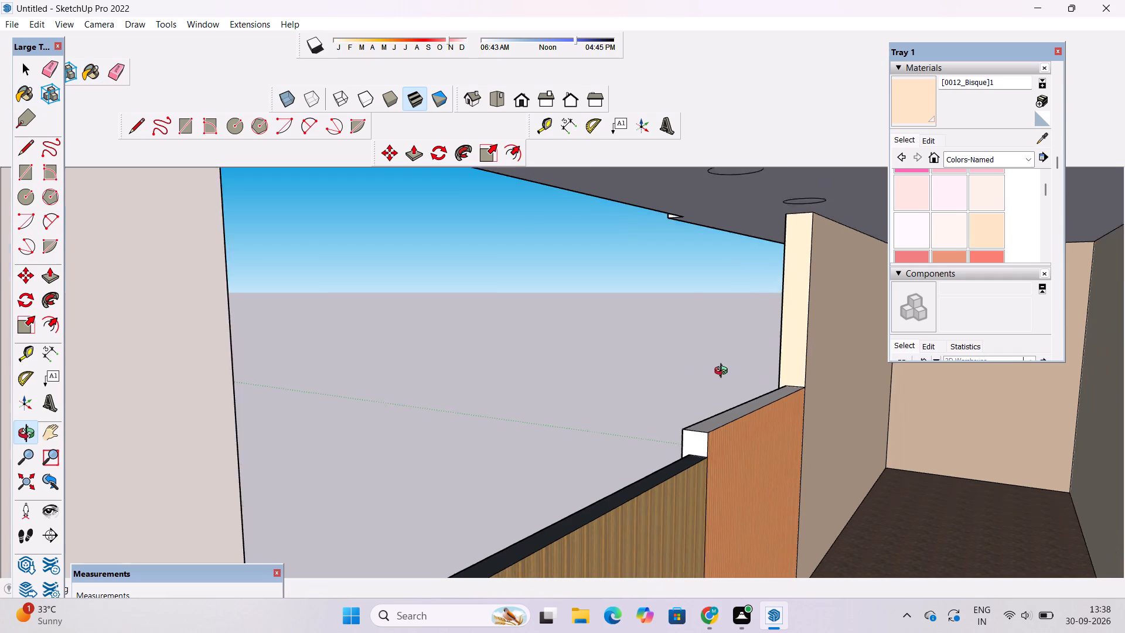
{"action": "scroll", "coordinate": [724, 372], "scroll_direction": "down", "scroll_amount": 5}
{"action": "left_click_drag", "start_coordinate": [441, 342], "coordinate": [629, 338]}
{"action": "scroll", "coordinate": [630, 336], "scroll_direction": "down", "scroll_amount": 10}
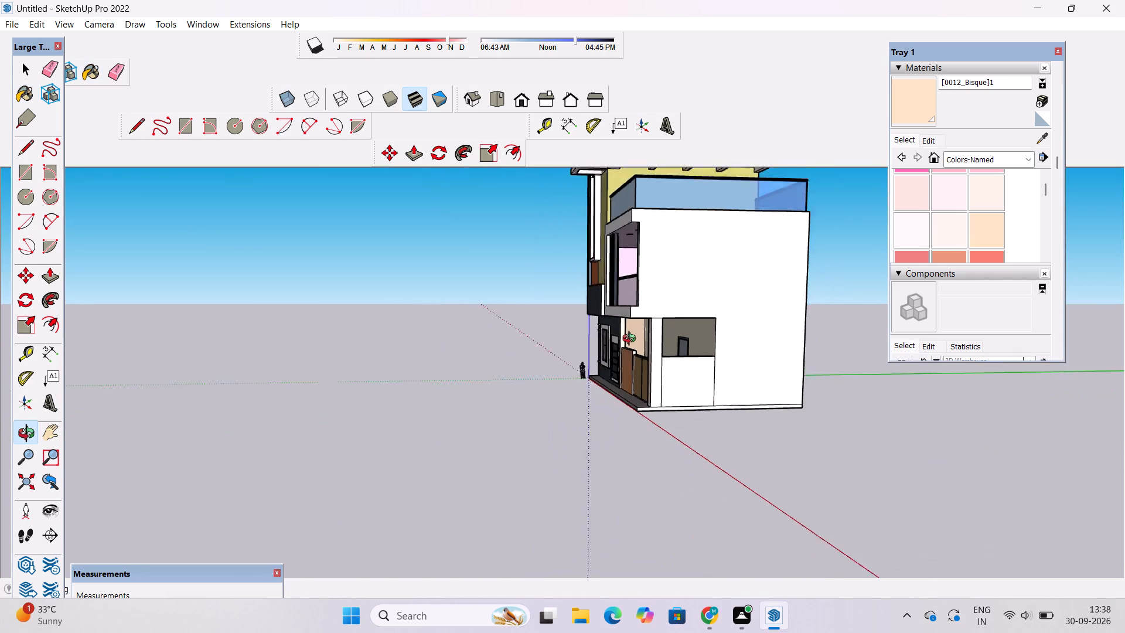
{"action": "scroll", "coordinate": [632, 340], "scroll_direction": "down", "scroll_amount": 1}
{"action": "scroll", "coordinate": [628, 356], "scroll_direction": "up", "scroll_amount": 10}
{"action": "left_click_drag", "start_coordinate": [591, 380], "coordinate": [673, 420]}
{"action": "scroll", "coordinate": [704, 372], "scroll_direction": "up", "scroll_amount": 10}
{"action": "left_click_drag", "start_coordinate": [677, 348], "coordinate": [647, 335]}
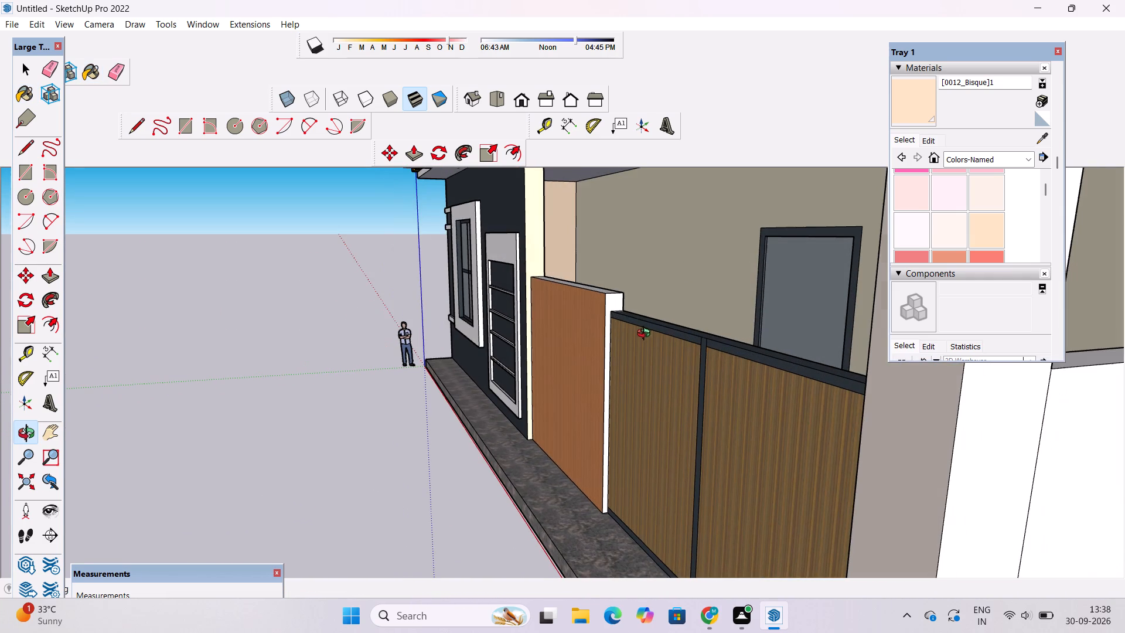
{"action": "left_click", "coordinate": [955, 229]}
{"action": "scroll", "coordinate": [613, 304], "scroll_direction": "up", "scroll_amount": 9}
{"action": "left_click", "coordinate": [613, 304]}
{"action": "scroll", "coordinate": [595, 270], "scroll_direction": "up", "scroll_amount": 4}
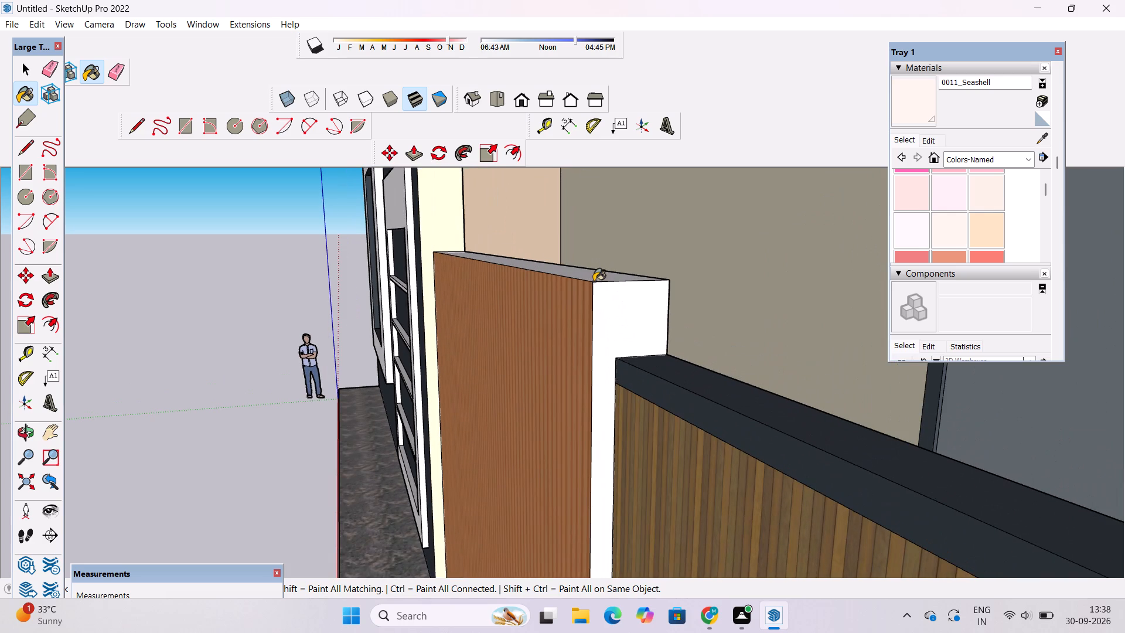
{"action": "left_click", "coordinate": [594, 281]}
{"action": "left_click", "coordinate": [603, 277]}
Examine the painted facade from the front and from oblique angles, including the balcony, tower and porch.
{"action": "key", "text": "o"}
{"action": "scroll", "coordinate": [604, 277], "scroll_direction": "down", "scroll_amount": 6}
{"action": "left_click_drag", "start_coordinate": [385, 305], "coordinate": [485, 322]}
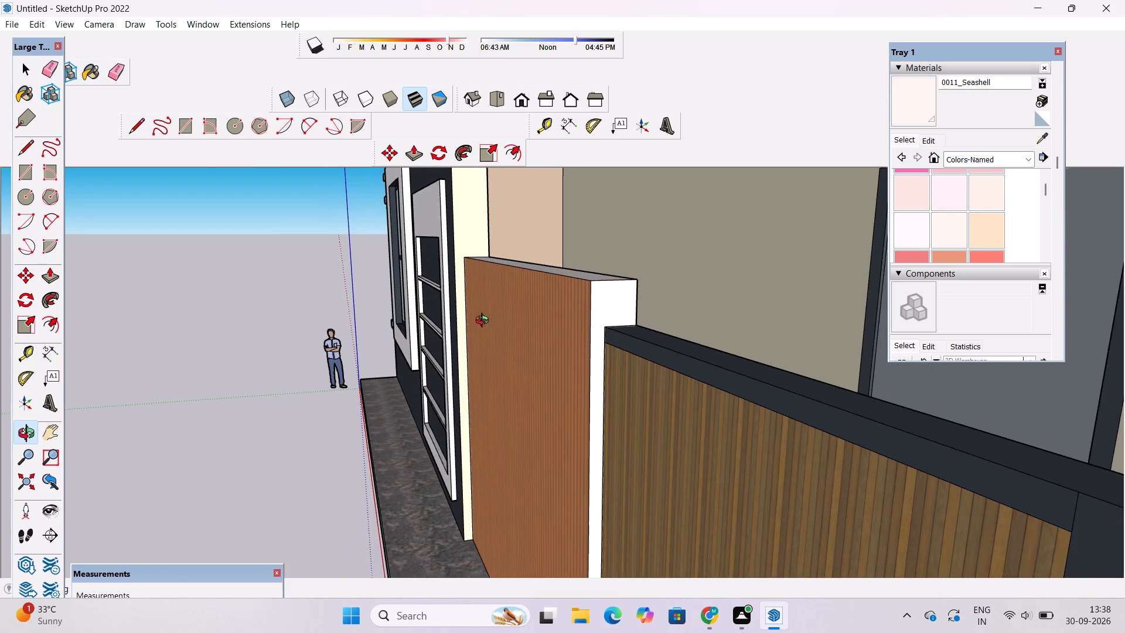
{"action": "left_click_drag", "start_coordinate": [485, 322], "coordinate": [634, 321]}
{"action": "scroll", "coordinate": [633, 309], "scroll_direction": "down", "scroll_amount": 6}
{"action": "left_click_drag", "start_coordinate": [629, 312], "coordinate": [494, 347], "text": "shift"}
{"action": "scroll", "coordinate": [486, 319], "scroll_direction": "down", "scroll_amount": 6}
{"action": "left_click_drag", "start_coordinate": [475, 338], "coordinate": [511, 264]}
{"action": "scroll", "coordinate": [511, 263], "scroll_direction": "down", "scroll_amount": 6}
{"action": "left_click_drag", "start_coordinate": [512, 275], "coordinate": [523, 386], "text": "shift"}
{"action": "left_click_drag", "start_coordinate": [523, 389], "coordinate": [521, 135]}
{"action": "left_click_drag", "start_coordinate": [537, 269], "coordinate": [611, 500]}
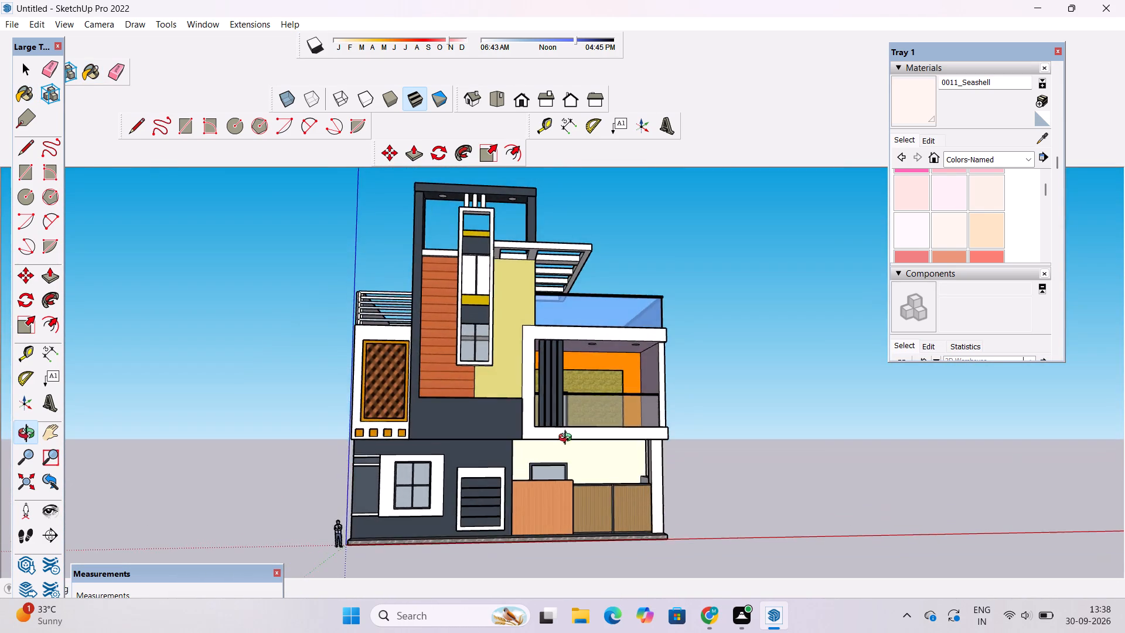
{"action": "scroll", "coordinate": [568, 439], "scroll_direction": "down", "scroll_amount": 4}
{"action": "left_click_drag", "start_coordinate": [548, 418], "coordinate": [630, 431]}
{"action": "scroll", "coordinate": [526, 355], "scroll_direction": "up", "scroll_amount": 10}
{"action": "left_click_drag", "start_coordinate": [669, 370], "coordinate": [481, 383]}
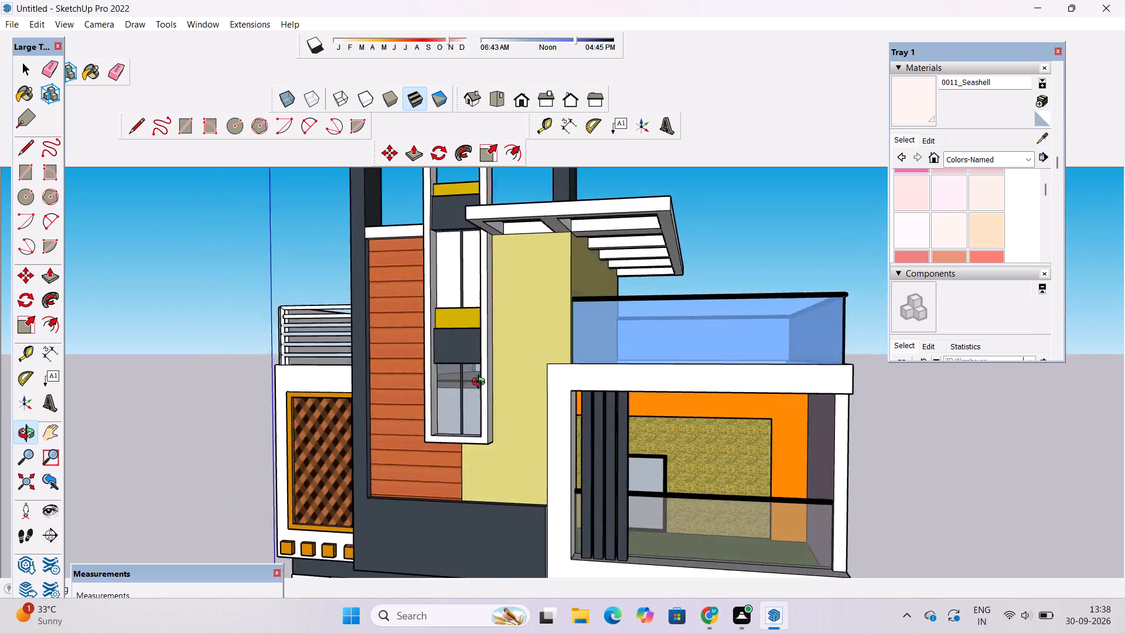
{"action": "left_click_drag", "start_coordinate": [481, 383], "coordinate": [393, 347]}
{"action": "left_click_drag", "start_coordinate": [637, 401], "coordinate": [575, 393], "text": "shift"}
{"action": "left_click_drag", "start_coordinate": [688, 407], "coordinate": [654, 271], "text": "shift"}
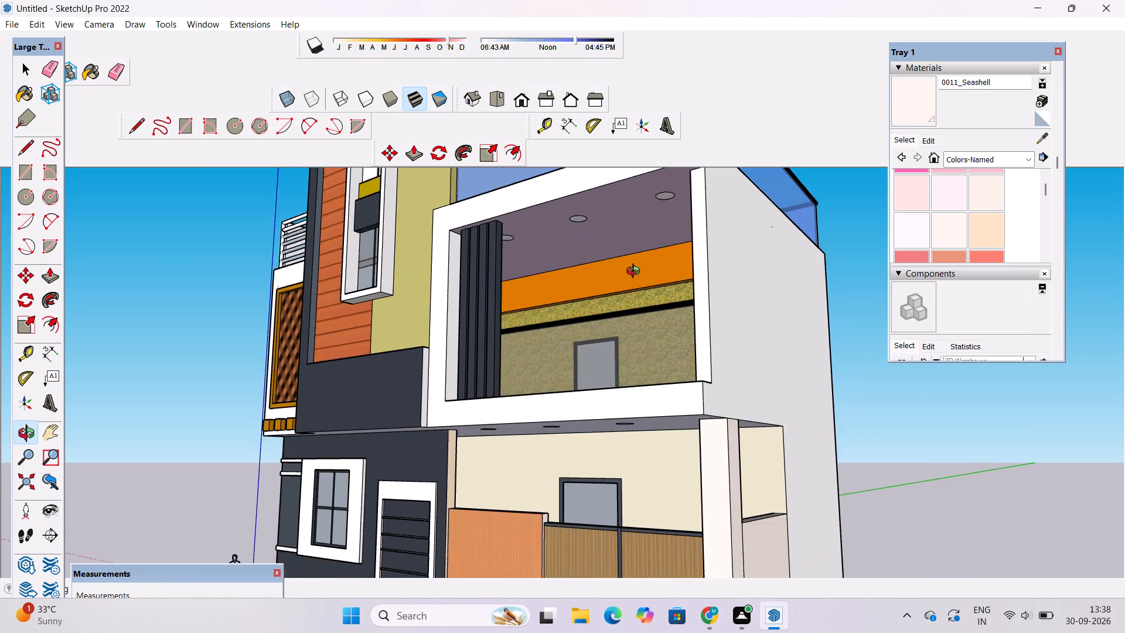
{"action": "scroll", "coordinate": [636, 273], "scroll_direction": "down", "scroll_amount": 6}
{"action": "left_click_drag", "start_coordinate": [630, 331], "coordinate": [748, 422]}
{"action": "scroll", "coordinate": [603, 280], "scroll_direction": "up", "scroll_amount": 9}
{"action": "left_click_drag", "start_coordinate": [550, 325], "coordinate": [589, 298]}
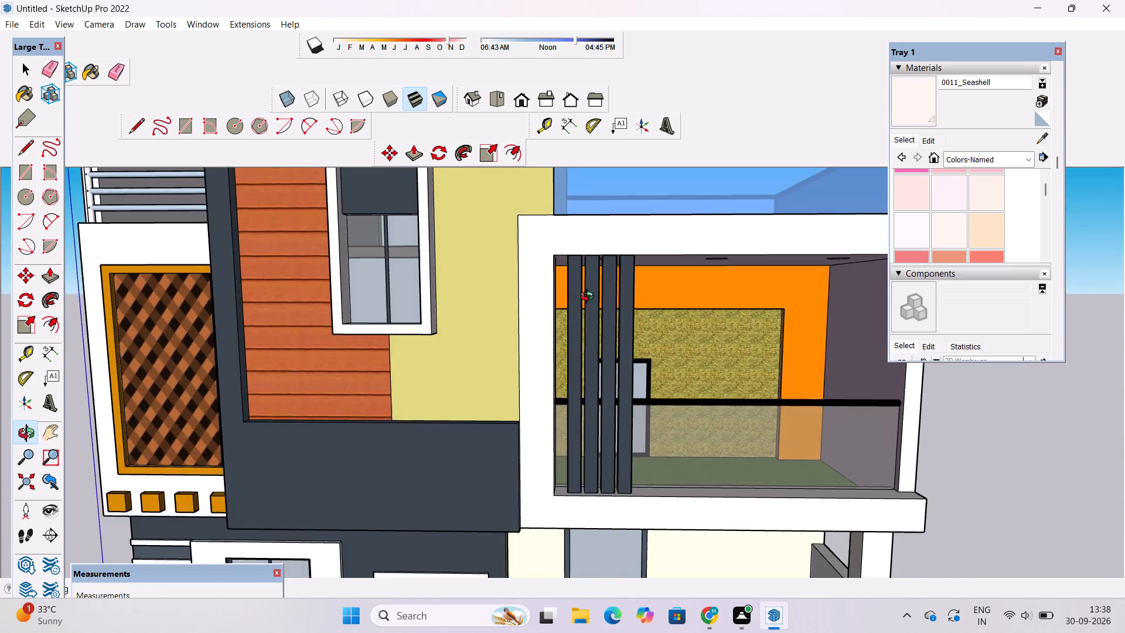
{"action": "left_click_drag", "start_coordinate": [589, 298], "coordinate": [553, 294]}
{"action": "scroll", "coordinate": [551, 294], "scroll_direction": "down", "scroll_amount": 9, "text": "shift"}
{"action": "left_click_drag", "start_coordinate": [564, 336], "coordinate": [568, 280], "text": "shift"}
{"action": "scroll", "coordinate": [568, 280], "scroll_direction": "down", "scroll_amount": 7, "text": "shift"}
{"action": "left_click_drag", "start_coordinate": [568, 279], "coordinate": [543, 378], "text": "shift"}
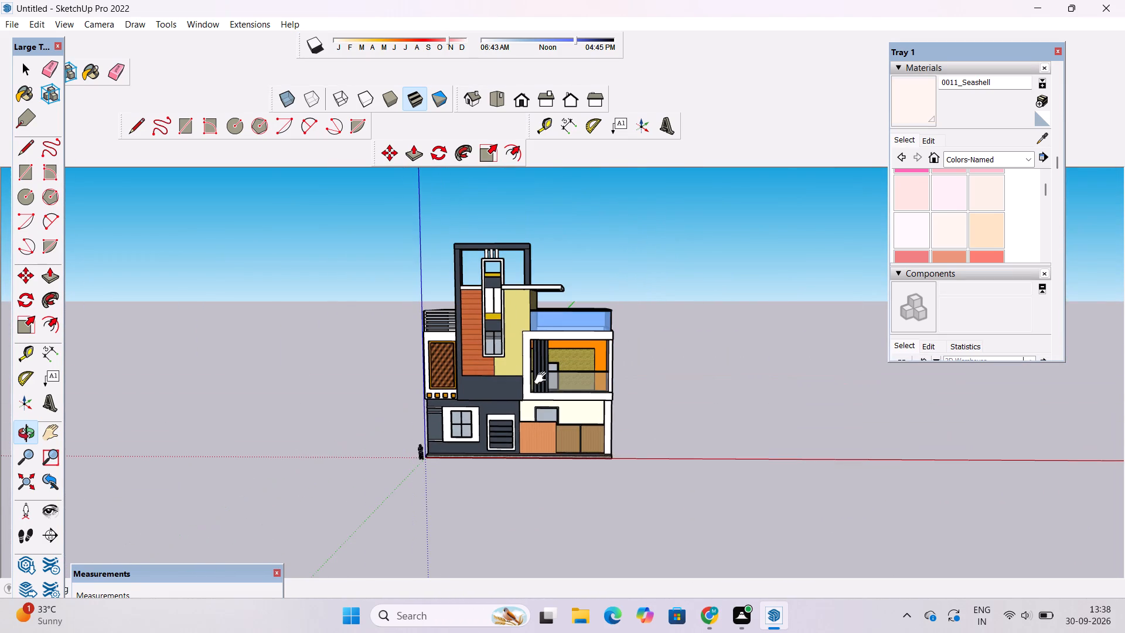
{"action": "left_click_drag", "start_coordinate": [548, 399], "coordinate": [547, 335], "text": "shift"}
{"action": "left_click_drag", "start_coordinate": [565, 333], "coordinate": [524, 346], "text": "shift"}
{"action": "scroll", "coordinate": [524, 345], "scroll_direction": "down", "scroll_amount": 5, "text": "shift"}
{"action": "left_click_drag", "start_coordinate": [532, 355], "coordinate": [552, 400], "text": "shift"}
{"action": "scroll", "coordinate": [548, 411], "scroll_direction": "up", "scroll_amount": 1}
{"action": "left_click_drag", "start_coordinate": [548, 411], "coordinate": [557, 367], "text": "shift"}
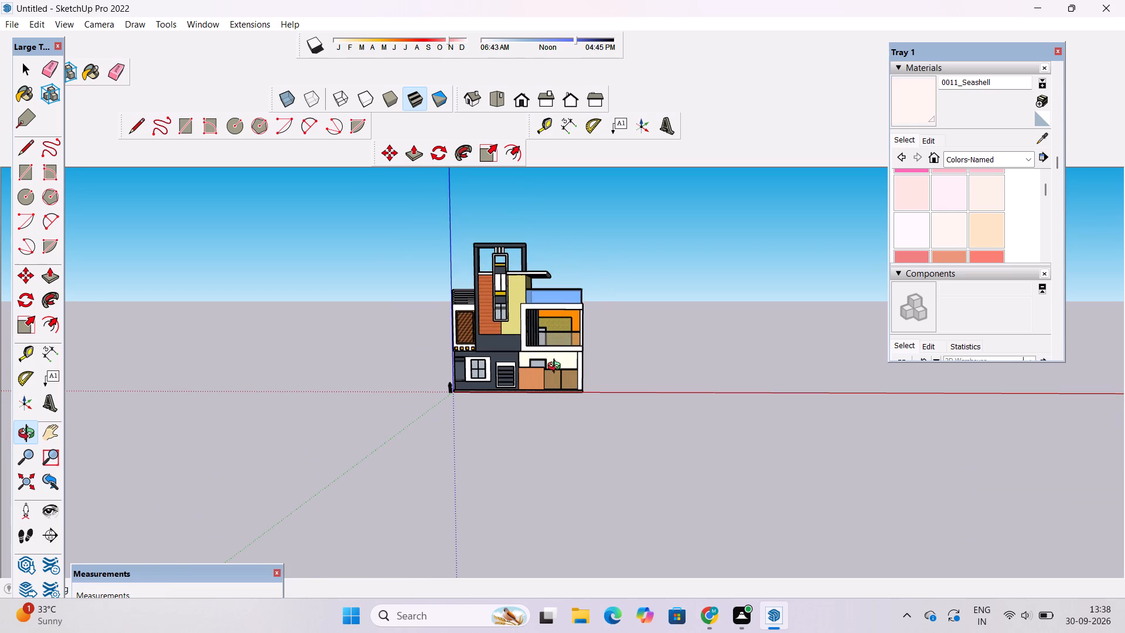
{"action": "scroll", "coordinate": [555, 358], "scroll_direction": "up", "scroll_amount": 4}
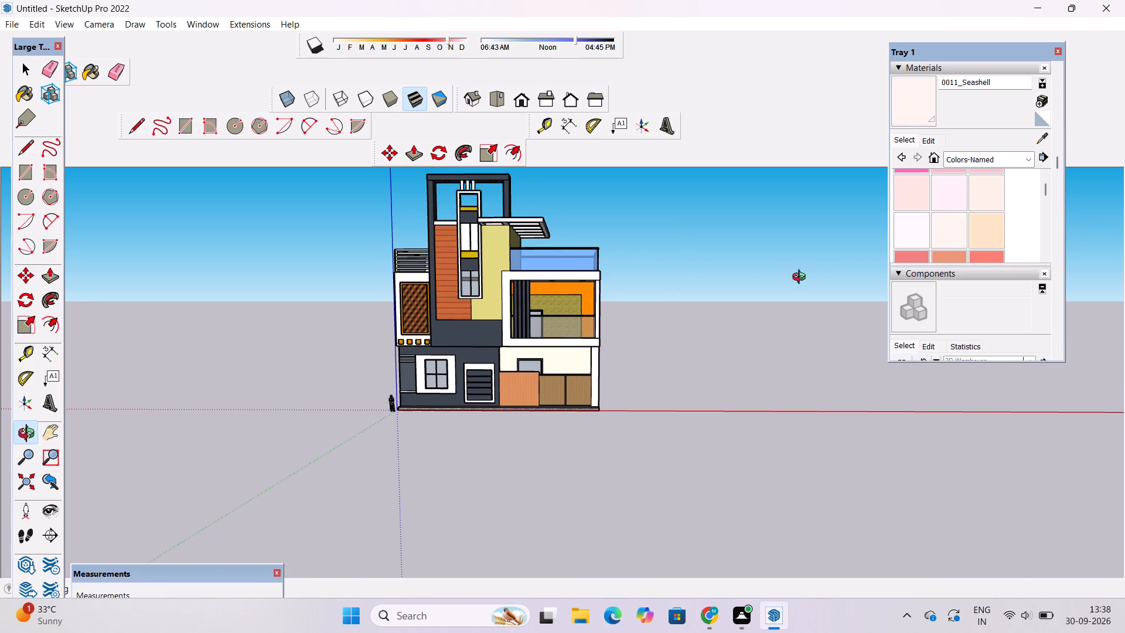
Paint the ground-floor porch door's panel and its surrounding frame with Wood Cherry Original.
{"action": "left_click", "coordinate": [970, 158]}
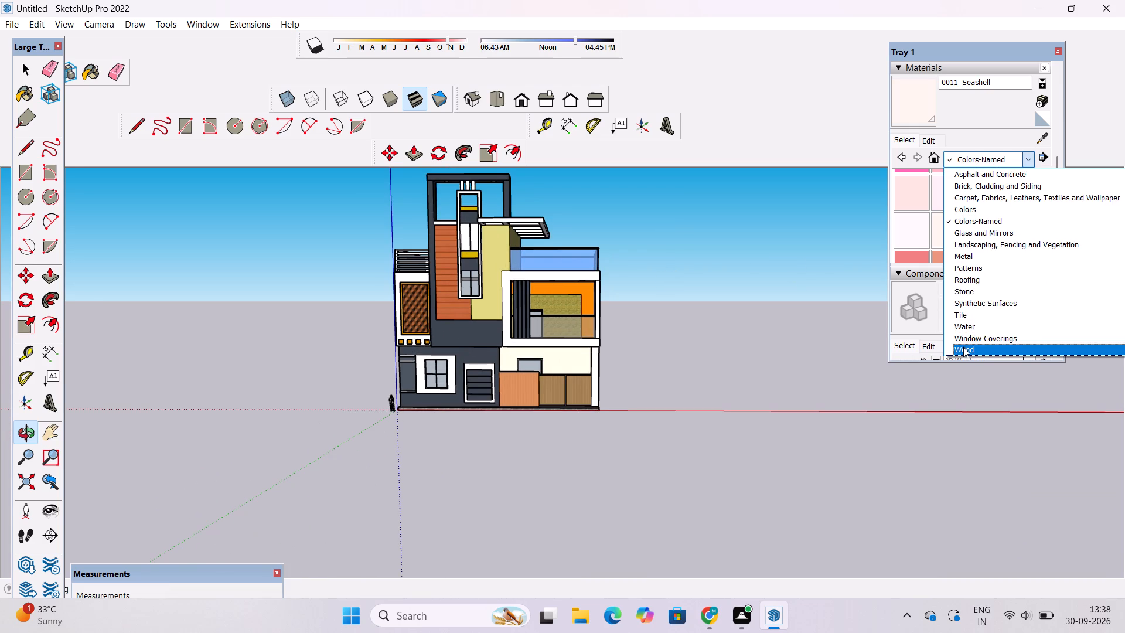
{"action": "left_click", "coordinate": [963, 348]}
{"action": "left_click", "coordinate": [979, 190]}
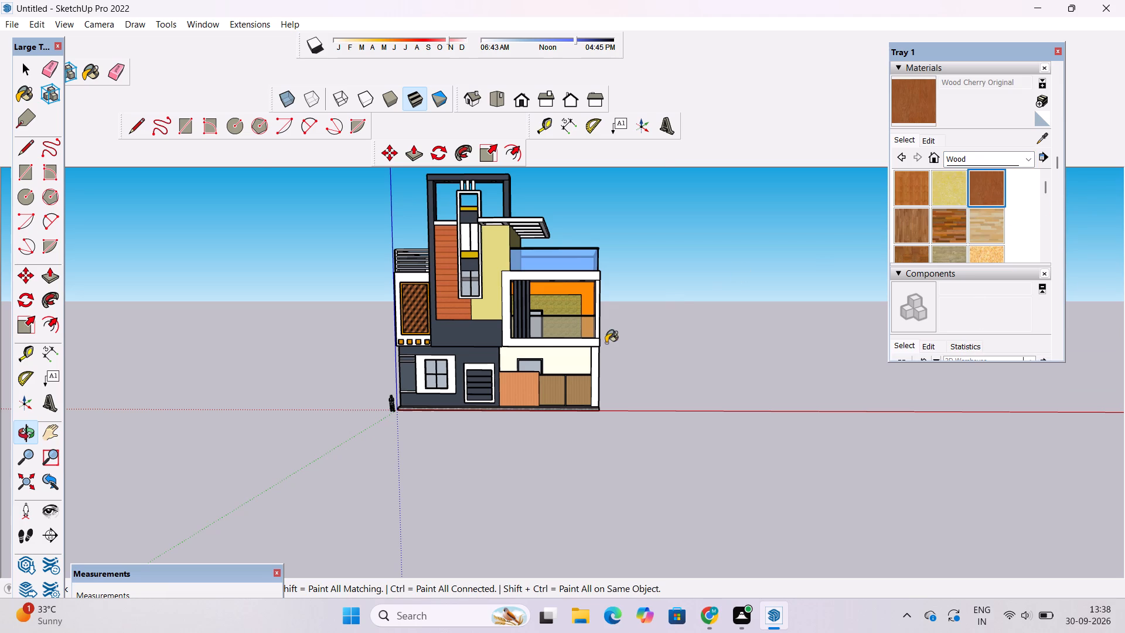
{"action": "scroll", "coordinate": [536, 352], "scroll_direction": "up", "scroll_amount": 11}
{"action": "left_click", "coordinate": [538, 380]}
{"action": "scroll", "coordinate": [560, 355], "scroll_direction": "down", "scroll_amount": 4}
{"action": "scroll", "coordinate": [560, 355], "scroll_direction": "up", "scroll_amount": 3}
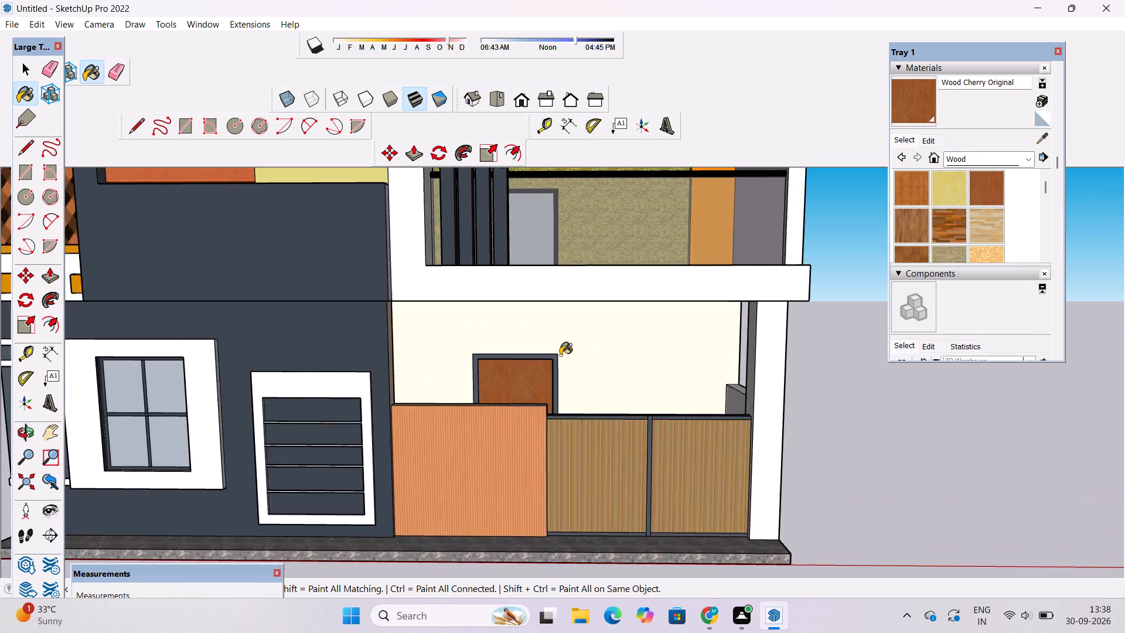
{"action": "scroll", "coordinate": [560, 355], "scroll_direction": "up", "scroll_amount": 11}
{"action": "left_click", "coordinate": [534, 356]}
Paint the thin inner edges along both sides and the top of the porch door frame with Wood Cherry Original.
{"action": "scroll", "coordinate": [545, 386], "scroll_direction": "up", "scroll_amount": 2}
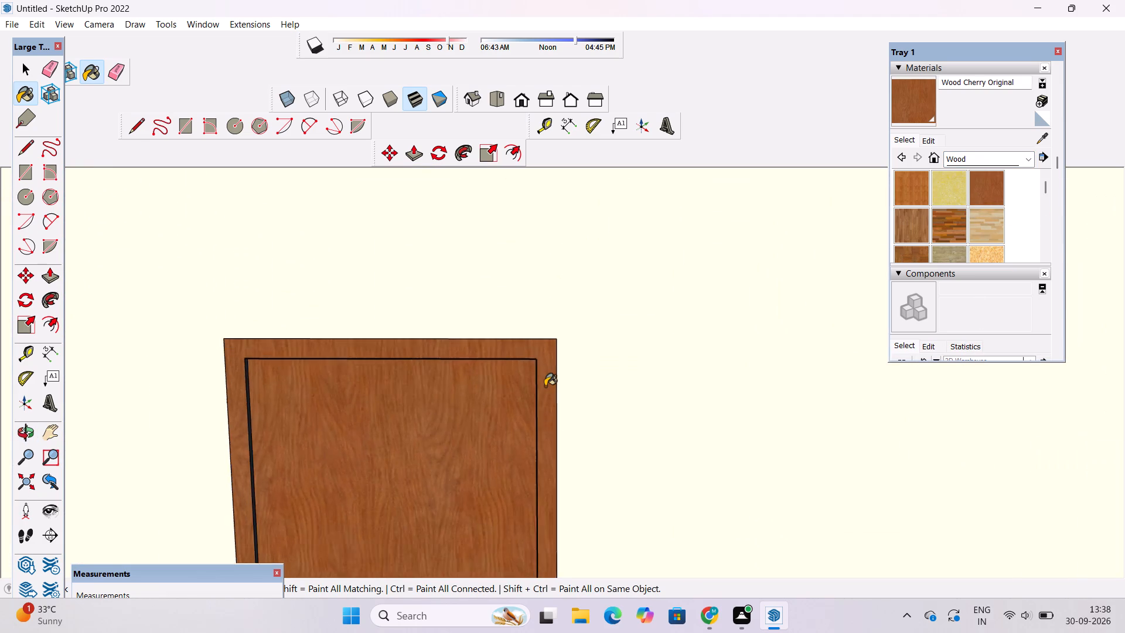
{"action": "scroll", "coordinate": [545, 386], "scroll_direction": "up", "scroll_amount": 20}
{"action": "scroll", "coordinate": [545, 386], "scroll_direction": "up", "scroll_amount": 8}
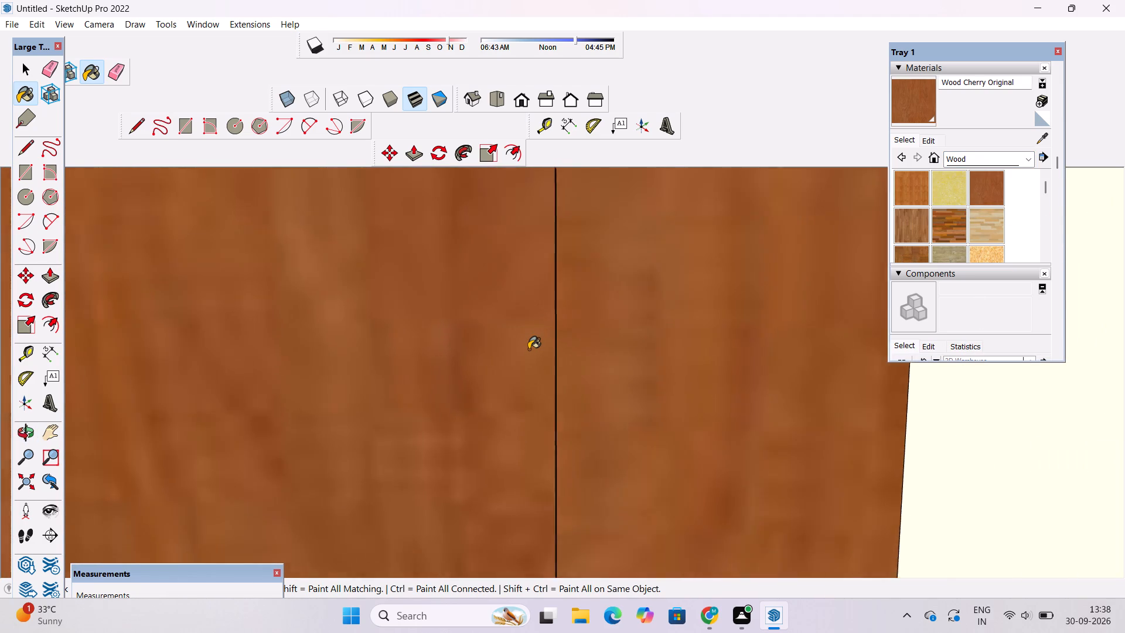
{"action": "scroll", "coordinate": [529, 349], "scroll_direction": "up", "scroll_amount": 12}
{"action": "left_click", "coordinate": [665, 359]}
{"action": "scroll", "coordinate": [539, 379], "scroll_direction": "down", "scroll_amount": 6}
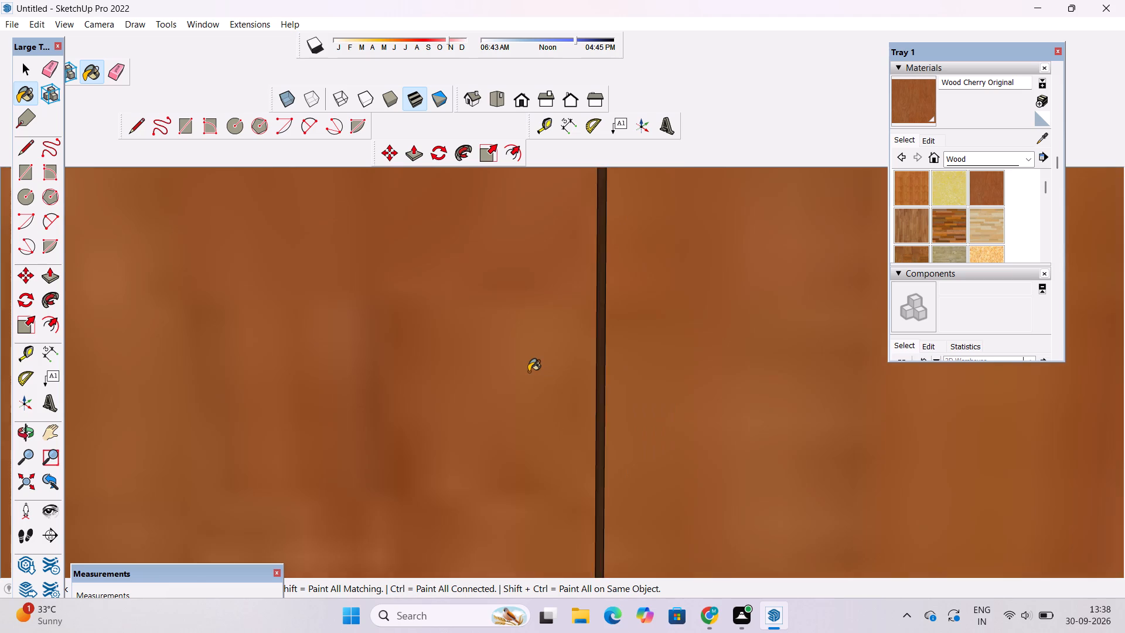
{"action": "scroll", "coordinate": [529, 372], "scroll_direction": "down", "scroll_amount": 20}
{"action": "scroll", "coordinate": [529, 372], "scroll_direction": "down", "scroll_amount": 7}
{"action": "scroll", "coordinate": [514, 279], "scroll_direction": "up", "scroll_amount": 12}
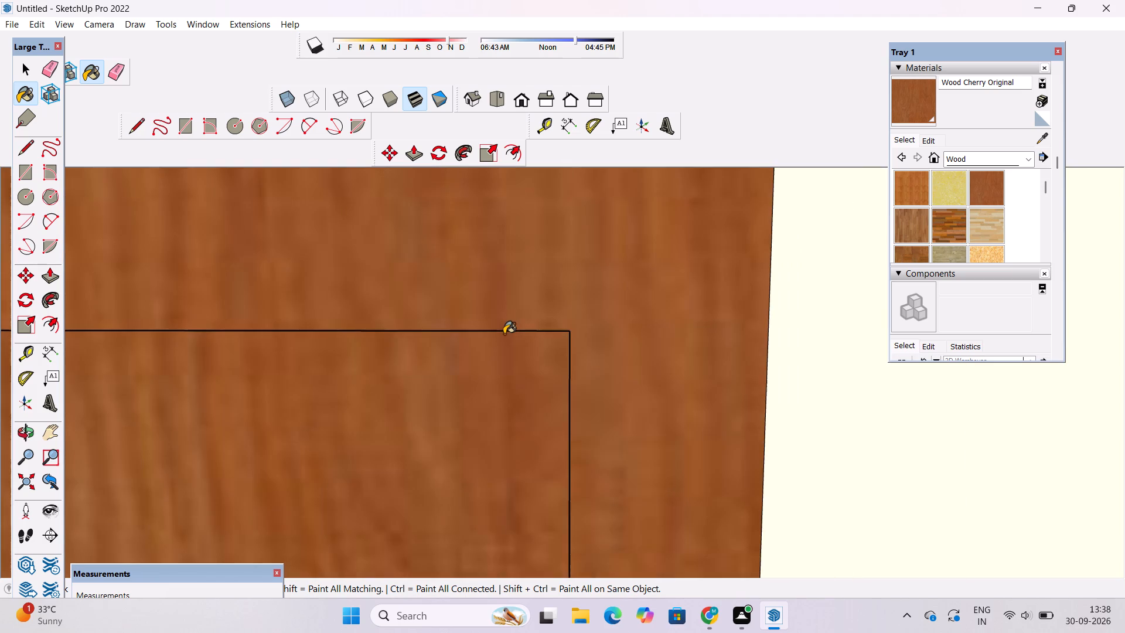
{"action": "scroll", "coordinate": [504, 334], "scroll_direction": "up", "scroll_amount": 20}
{"action": "scroll", "coordinate": [504, 334], "scroll_direction": "up", "scroll_amount": 2}
{"action": "left_click", "coordinate": [540, 249]}
{"action": "scroll", "coordinate": [580, 319], "scroll_direction": "down", "scroll_amount": 2}
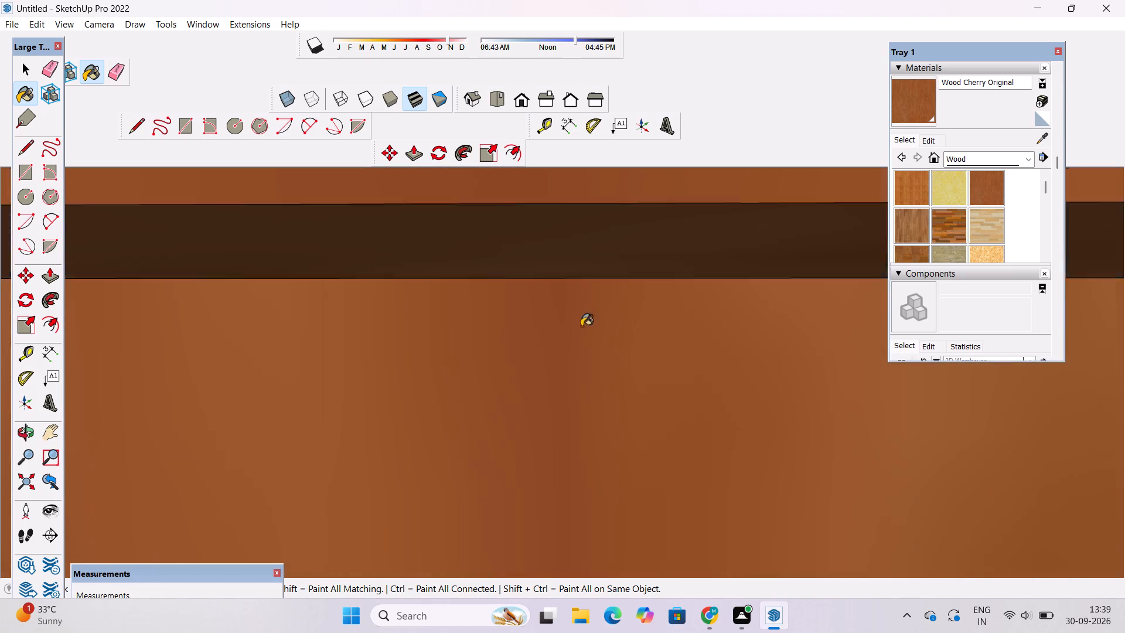
{"action": "scroll", "coordinate": [581, 326], "scroll_direction": "down", "scroll_amount": 20}
{"action": "scroll", "coordinate": [581, 326], "scroll_direction": "down", "scroll_amount": 8}
{"action": "scroll", "coordinate": [530, 376], "scroll_direction": "down", "scroll_amount": 3}
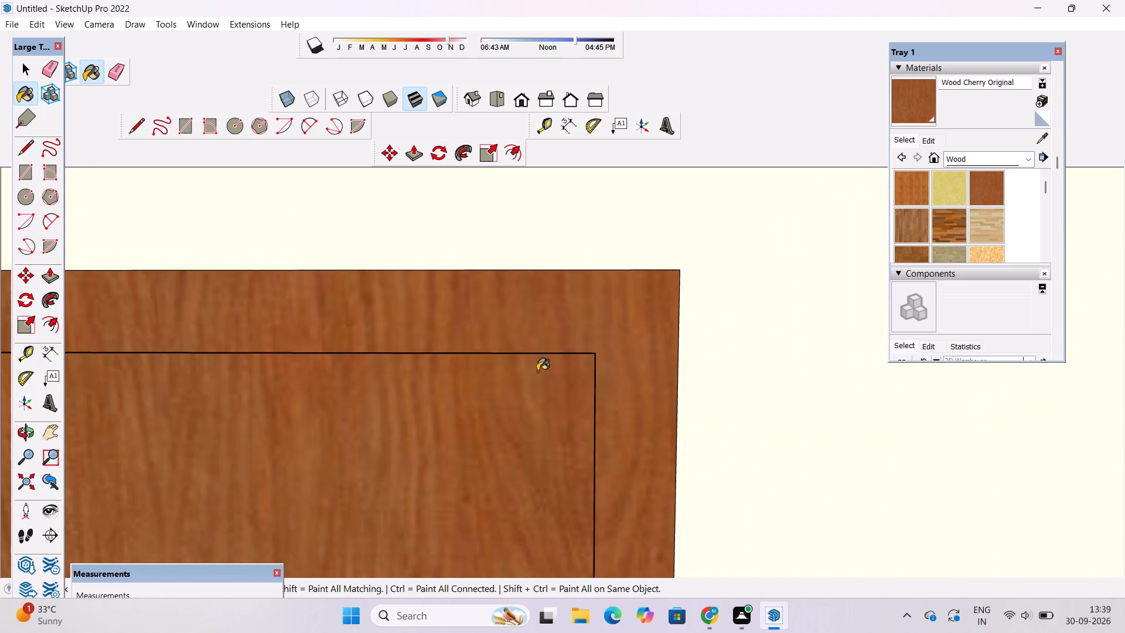
{"action": "scroll", "coordinate": [537, 371], "scroll_direction": "down", "scroll_amount": 12}
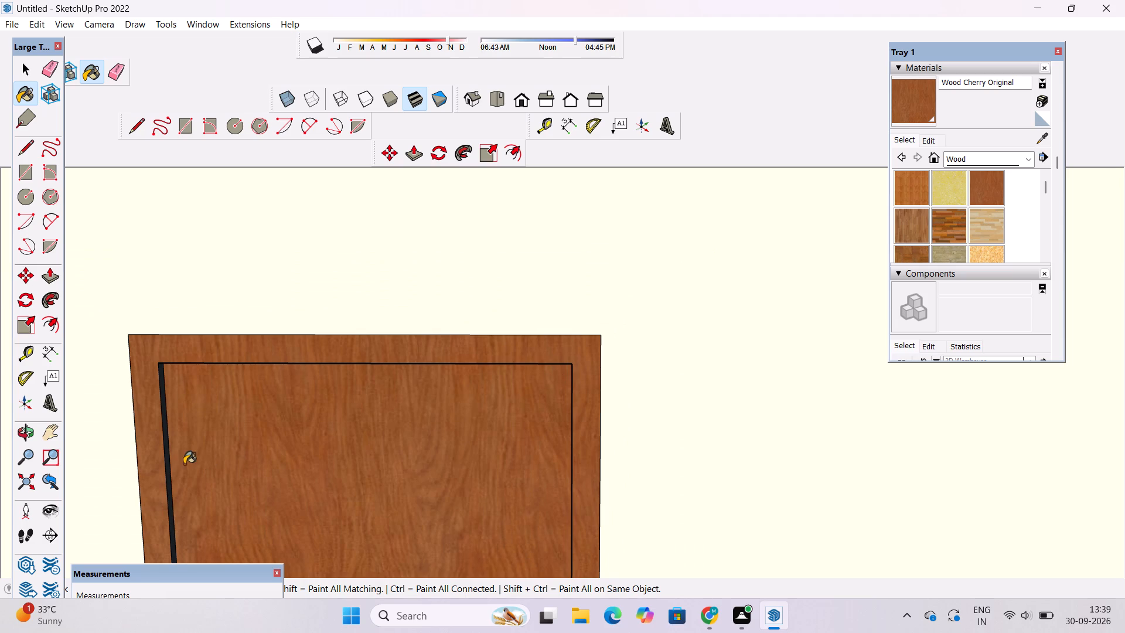
{"action": "scroll", "coordinate": [184, 464], "scroll_direction": "up", "scroll_amount": 9}
{"action": "left_click", "coordinate": [168, 422]}
{"action": "scroll", "coordinate": [592, 207], "scroll_direction": "down", "scroll_amount": 7}
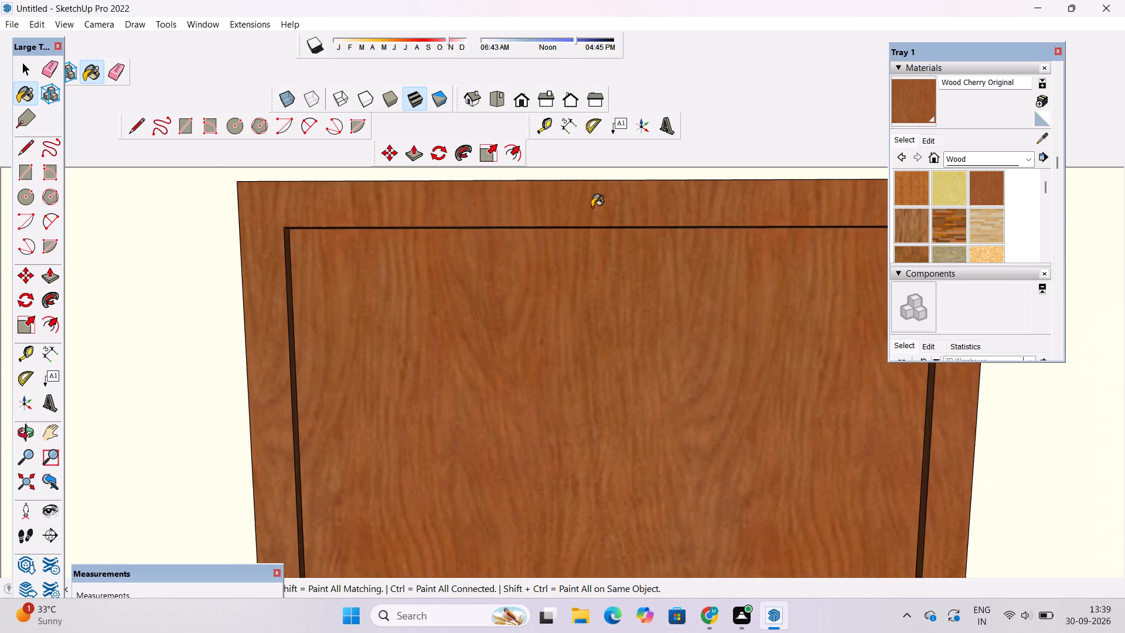
Paint the thin inner edge along the bottom of the porch door frame with Wood Cherry Original.
{"action": "scroll", "coordinate": [592, 207], "scroll_direction": "down", "scroll_amount": 12}
{"action": "key", "text": "o"}
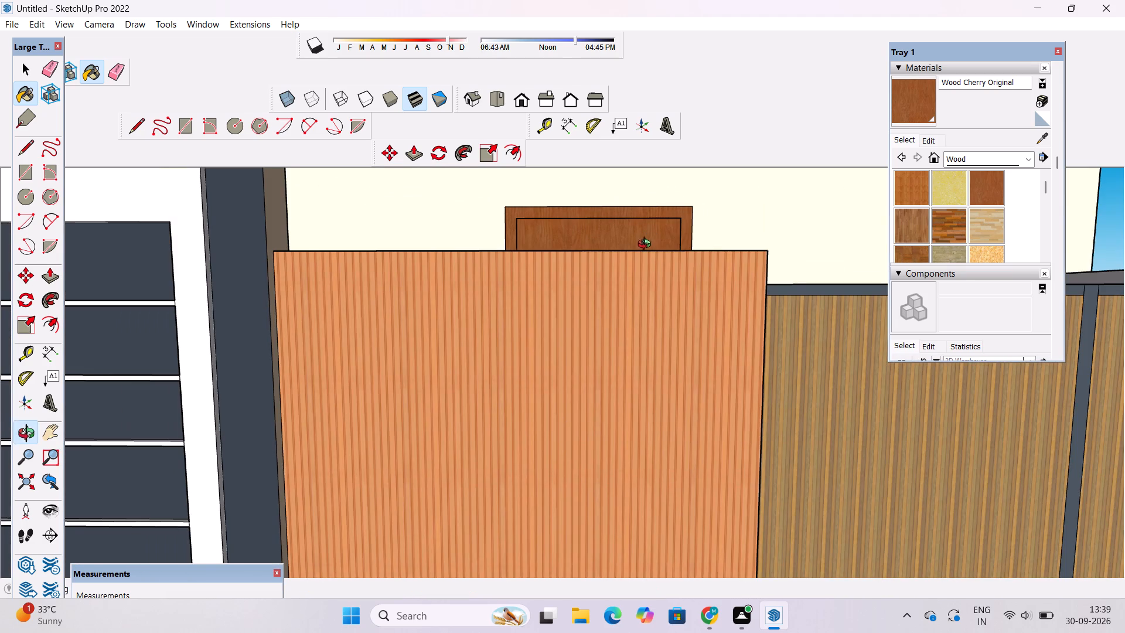
{"action": "left_click_drag", "start_coordinate": [649, 267], "coordinate": [639, 469]}
{"action": "left_click_drag", "start_coordinate": [645, 437], "coordinate": [647, 325]}
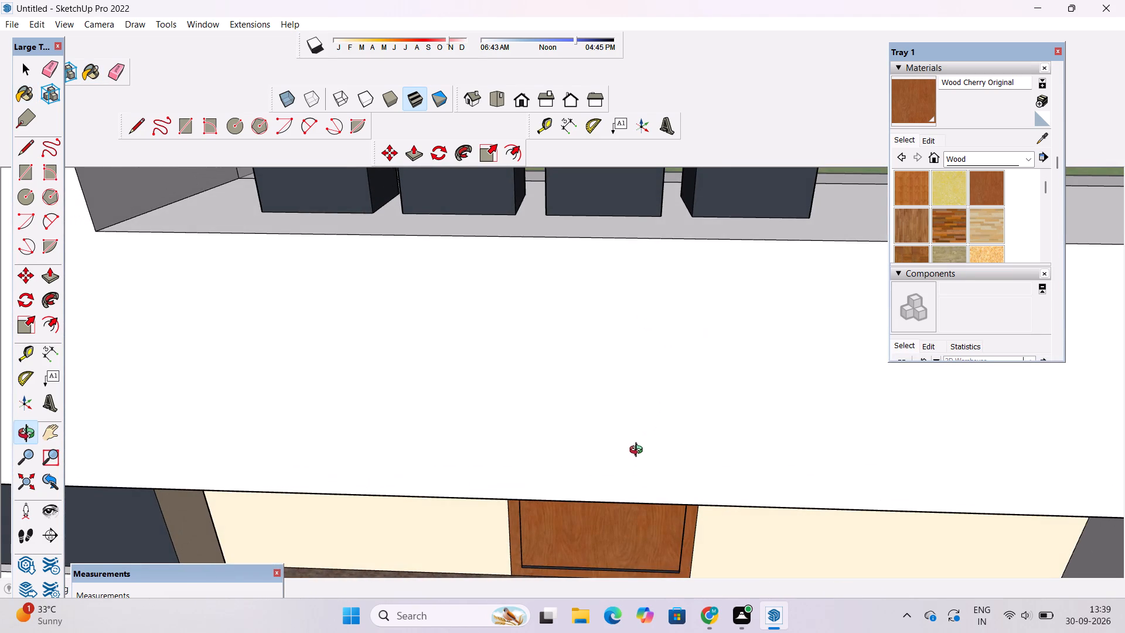
{"action": "left_click_drag", "start_coordinate": [632, 444], "coordinate": [598, 237], "text": "shift"}
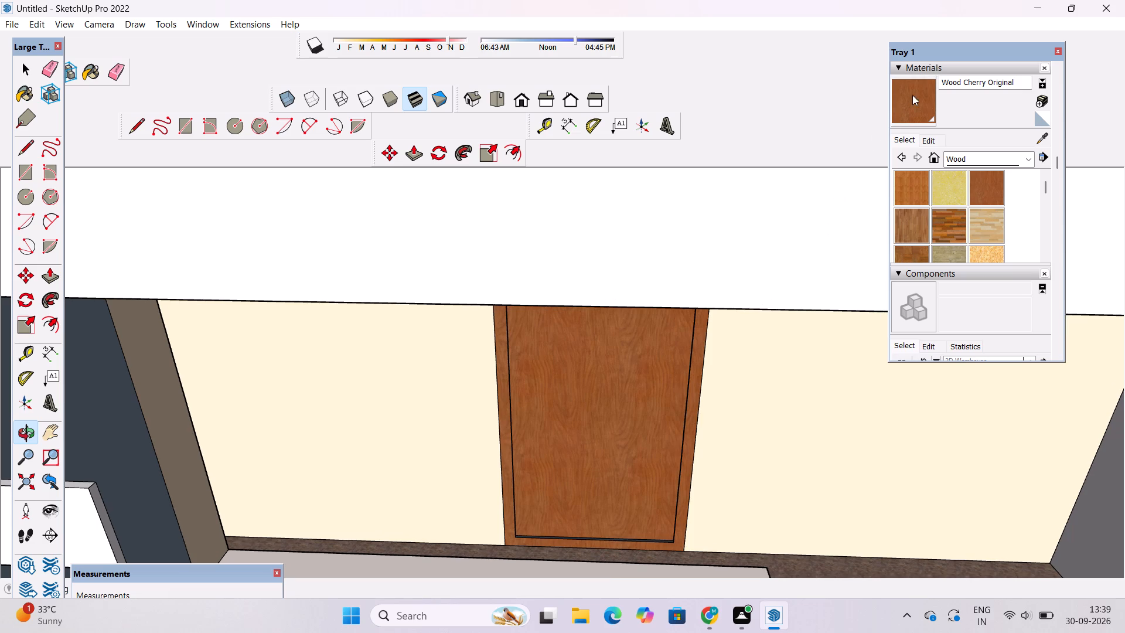
{"action": "left_click", "coordinate": [912, 95]}
{"action": "scroll", "coordinate": [659, 494], "scroll_direction": "down", "scroll_amount": 1}
{"action": "scroll", "coordinate": [621, 535], "scroll_direction": "up", "scroll_amount": 10}
{"action": "left_click", "coordinate": [621, 537]}
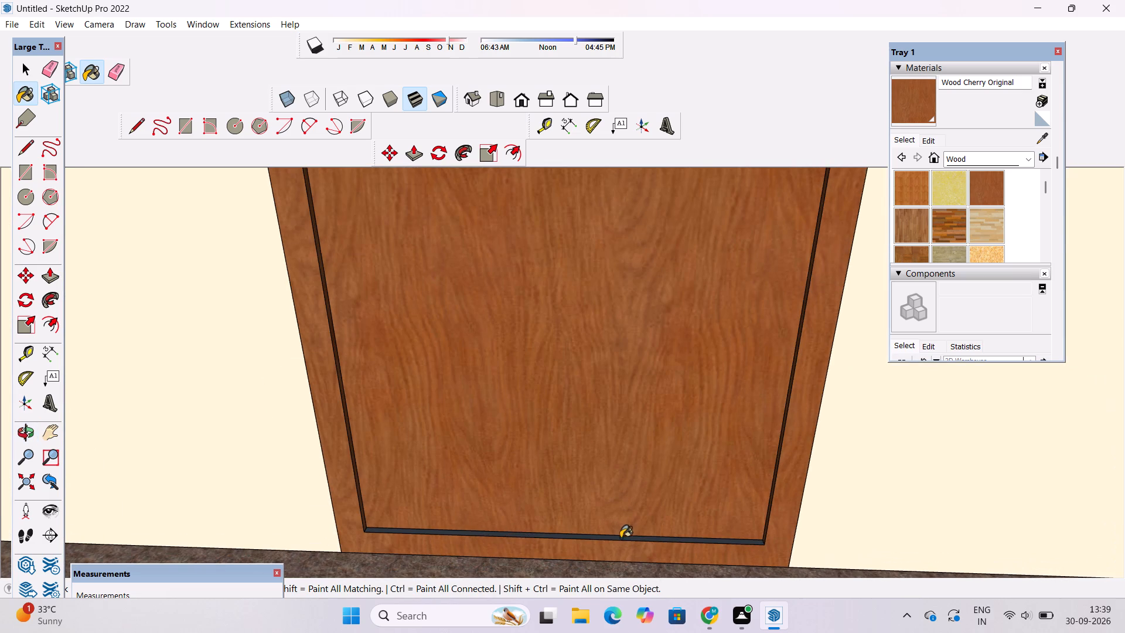
{"action": "key", "text": "space"}
Examine the whole facade with the wood-finished porch door from the front and slightly angled viewpoints.
{"action": "key", "text": "o"}
{"action": "scroll", "coordinate": [537, 408], "scroll_direction": "down", "scroll_amount": 4}
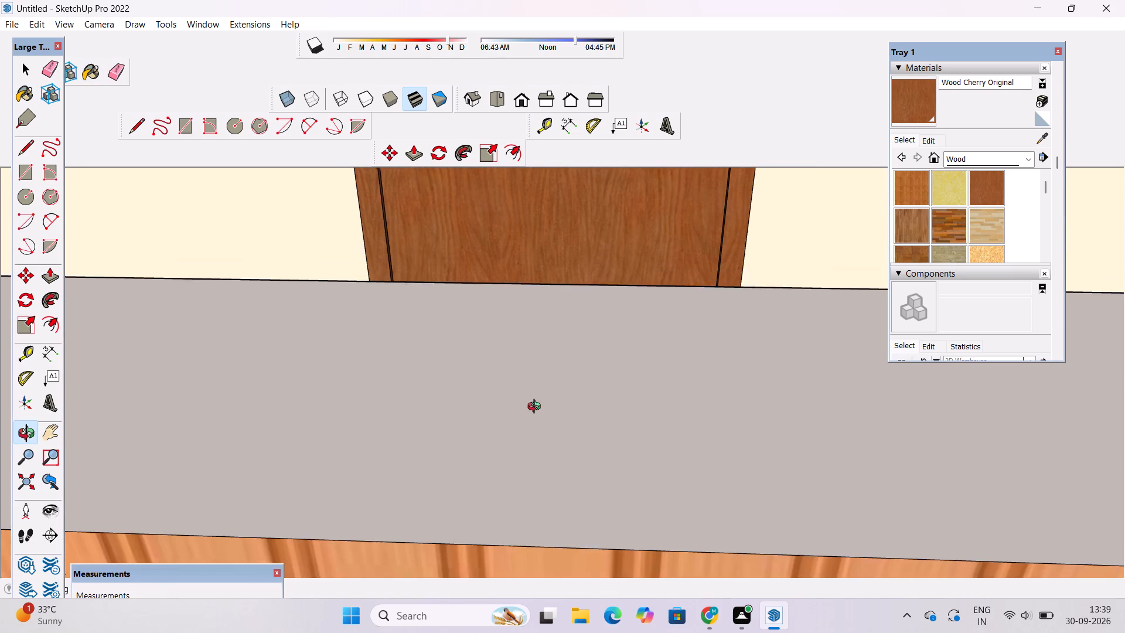
{"action": "scroll", "coordinate": [537, 408], "scroll_direction": "down", "scroll_amount": 7}
{"action": "left_click", "coordinate": [518, 103]}
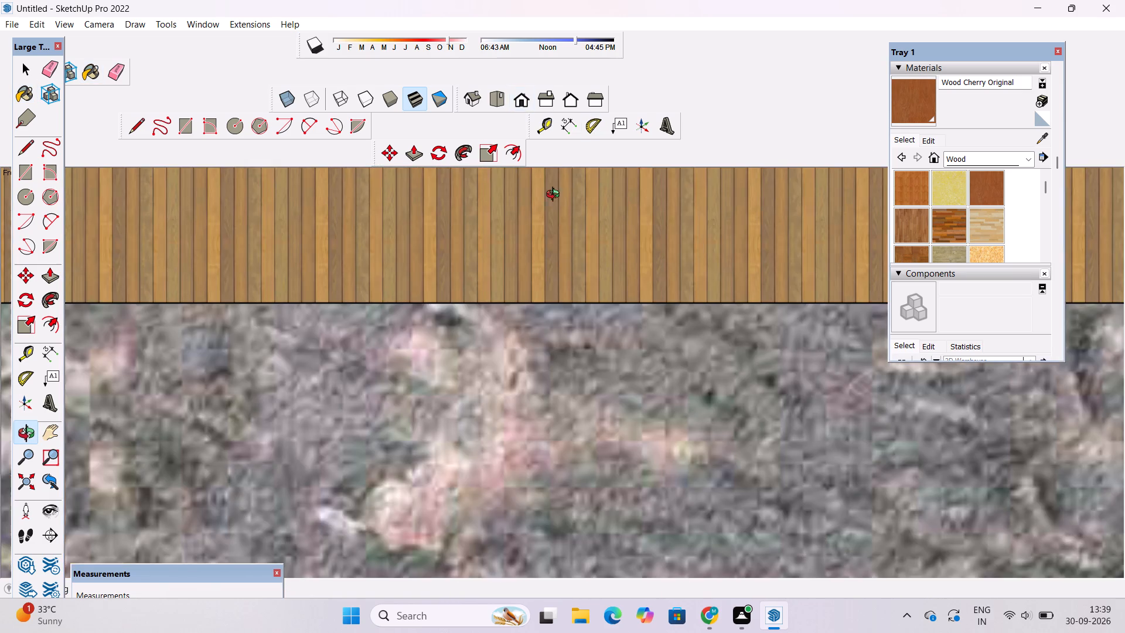
{"action": "scroll", "coordinate": [621, 341], "scroll_direction": "down", "scroll_amount": 11}
{"action": "scroll", "coordinate": [596, 328], "scroll_direction": "down", "scroll_amount": 17}
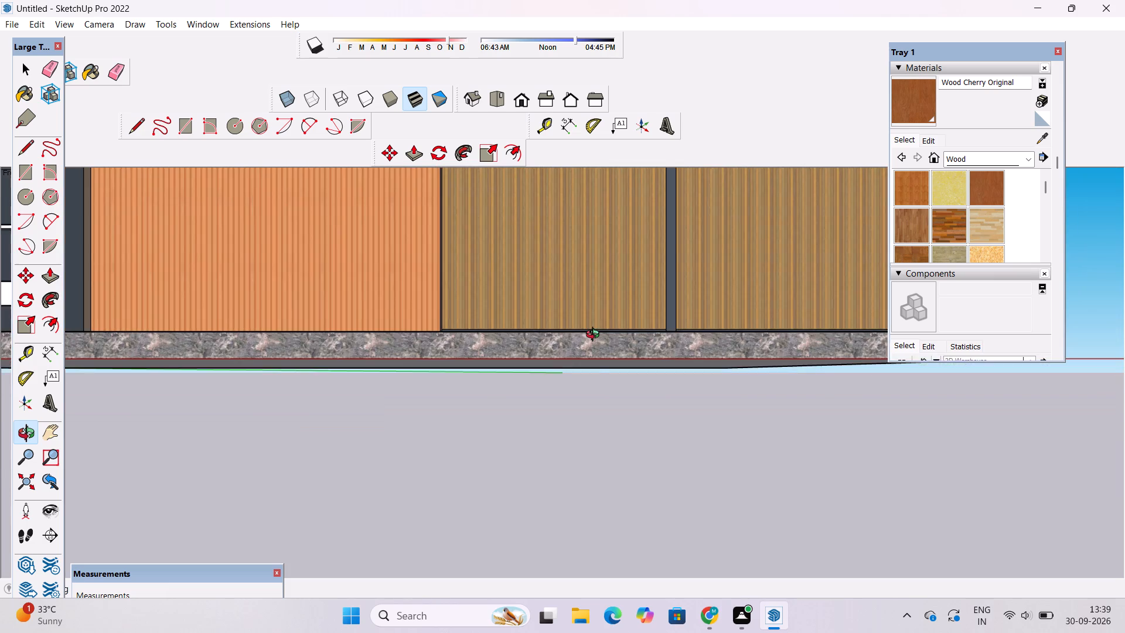
{"action": "left_click_drag", "start_coordinate": [596, 345], "coordinate": [601, 413], "text": "shift"}
{"action": "scroll", "coordinate": [592, 391], "scroll_direction": "down", "scroll_amount": 6}
{"action": "left_click_drag", "start_coordinate": [626, 389], "coordinate": [637, 448], "text": "shift"}
{"action": "scroll", "coordinate": [629, 420], "scroll_direction": "down", "scroll_amount": 6}
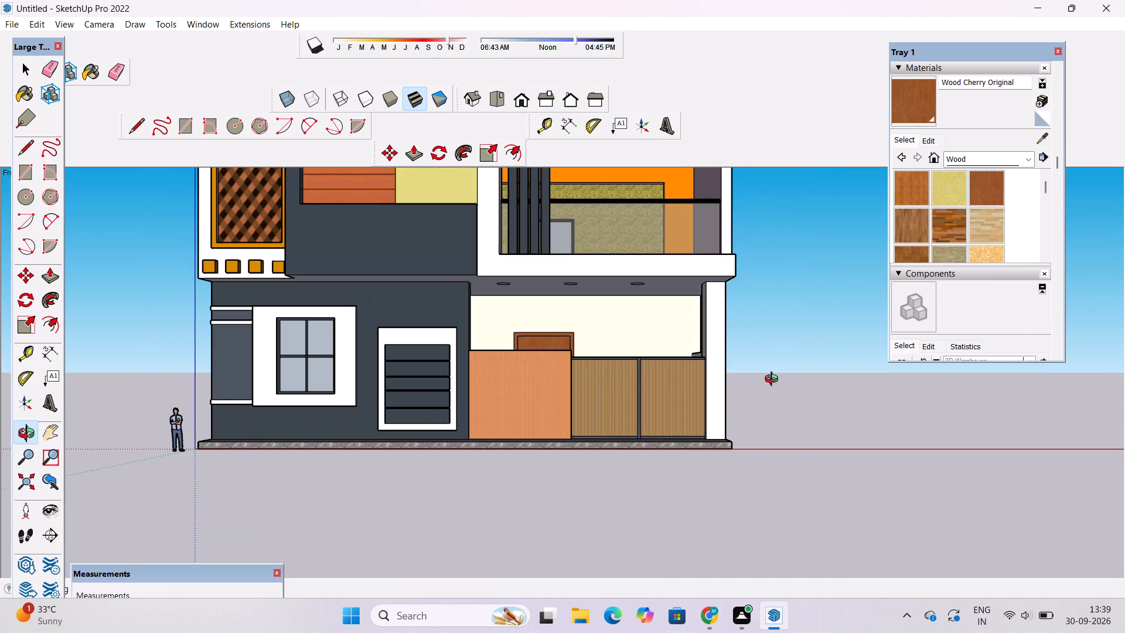
{"action": "left_click_drag", "start_coordinate": [774, 380], "coordinate": [391, 437]}
{"action": "left_click_drag", "start_coordinate": [389, 432], "coordinate": [823, 402]}
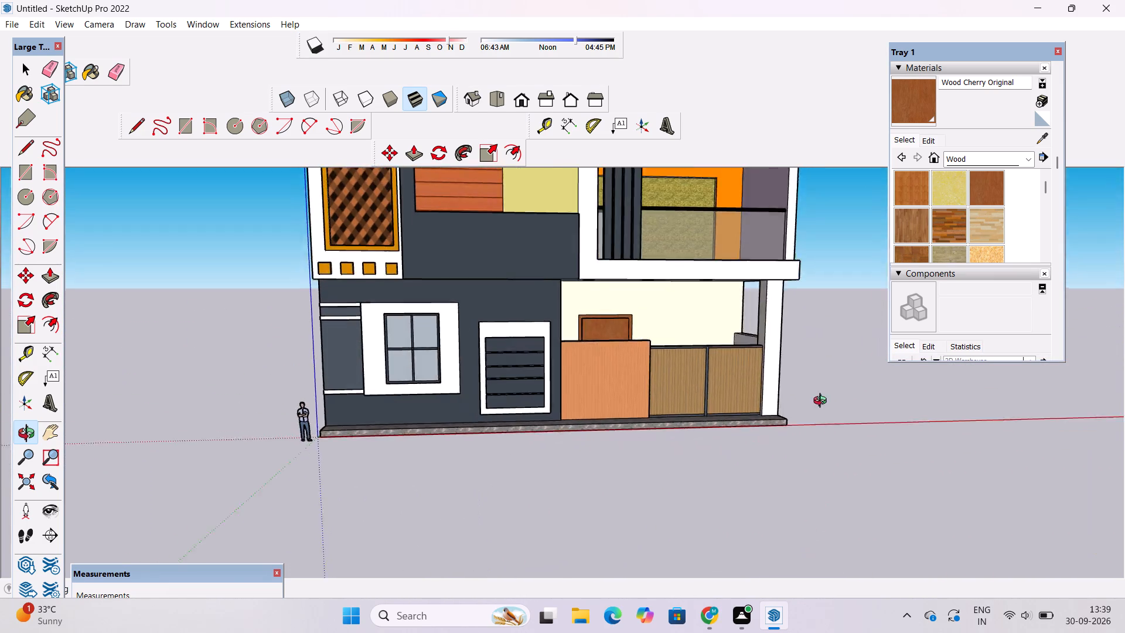
{"action": "left_click_drag", "start_coordinate": [823, 402], "coordinate": [862, 372]}
{"action": "left_click_drag", "start_coordinate": [376, 363], "coordinate": [379, 436]}
{"action": "left_click_drag", "start_coordinate": [646, 412], "coordinate": [531, 383]}
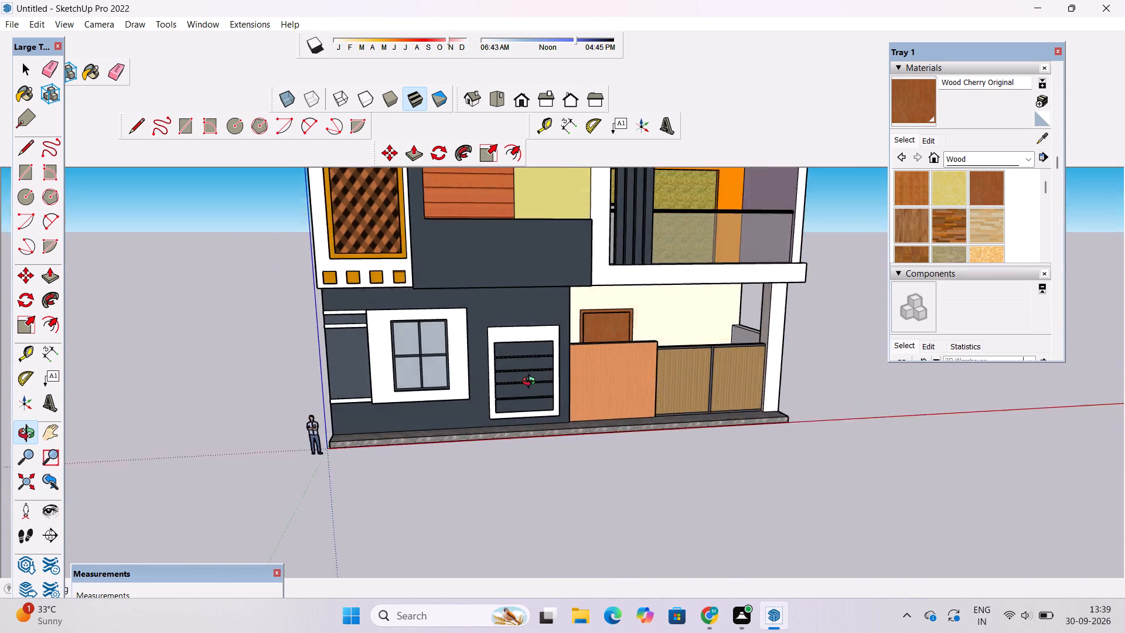
{"action": "left_click_drag", "start_coordinate": [531, 383], "coordinate": [467, 373]}
{"action": "left_click_drag", "start_coordinate": [465, 374], "coordinate": [448, 433], "text": "shift"}
{"action": "scroll", "coordinate": [499, 414], "scroll_direction": "down", "scroll_amount": 7}
{"action": "left_click_drag", "start_coordinate": [495, 425], "coordinate": [564, 403]}
{"action": "left_click_drag", "start_coordinate": [565, 400], "coordinate": [533, 441], "text": "shift"}
{"action": "left_click_drag", "start_coordinate": [532, 441], "coordinate": [533, 433]}
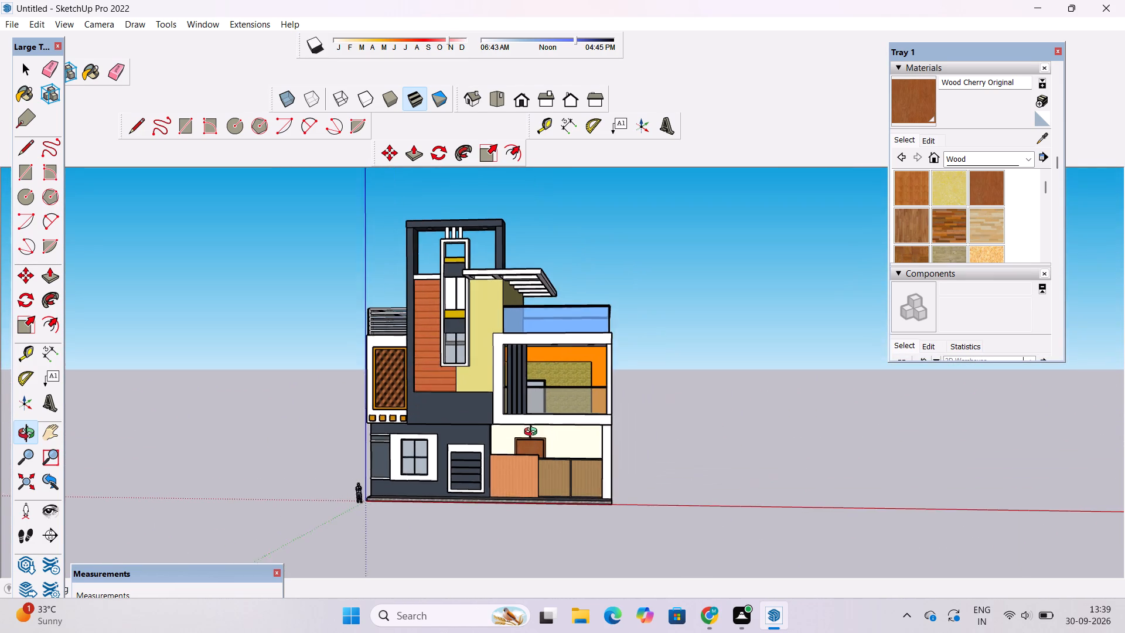
{"action": "left_click_drag", "start_coordinate": [533, 433], "coordinate": [534, 431]}
{"action": "left_click_drag", "start_coordinate": [535, 433], "coordinate": [553, 387], "text": "shift"}
{"action": "left_click_drag", "start_coordinate": [555, 383], "coordinate": [559, 396]}
{"action": "key", "text": "space"}
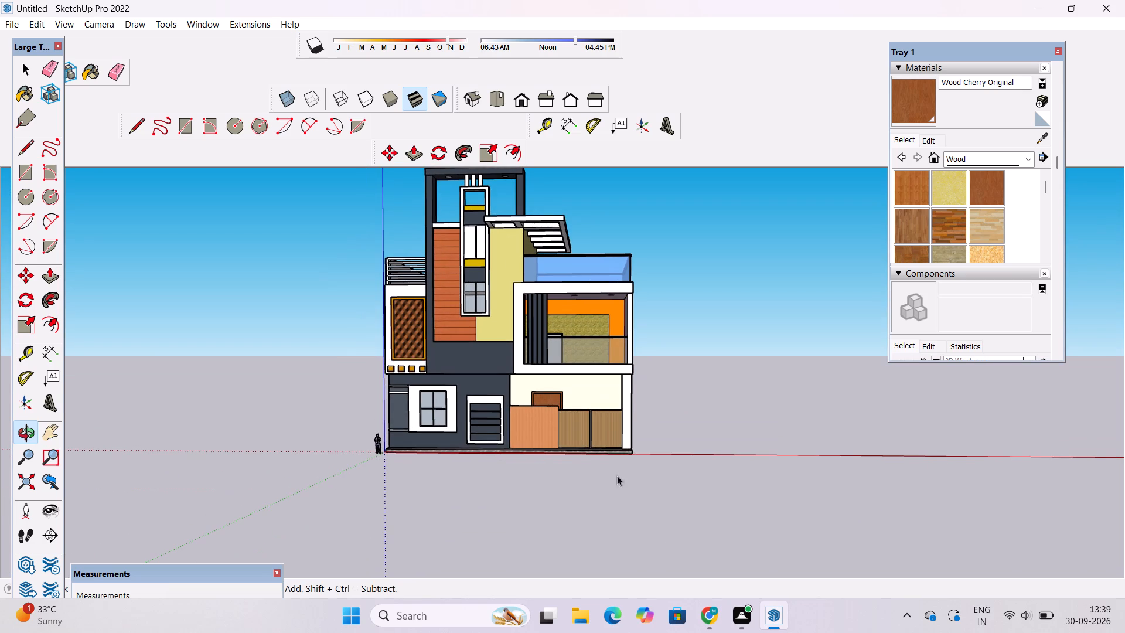
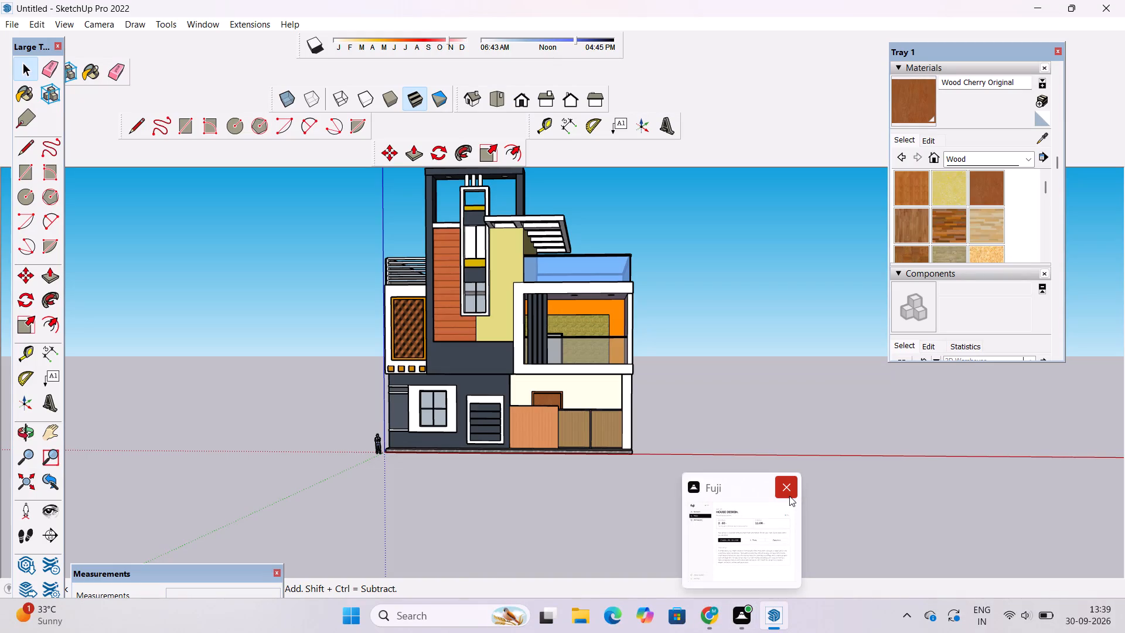
Close the tray holding the Materials and Components sections.
{"action": "key", "text": "space"}
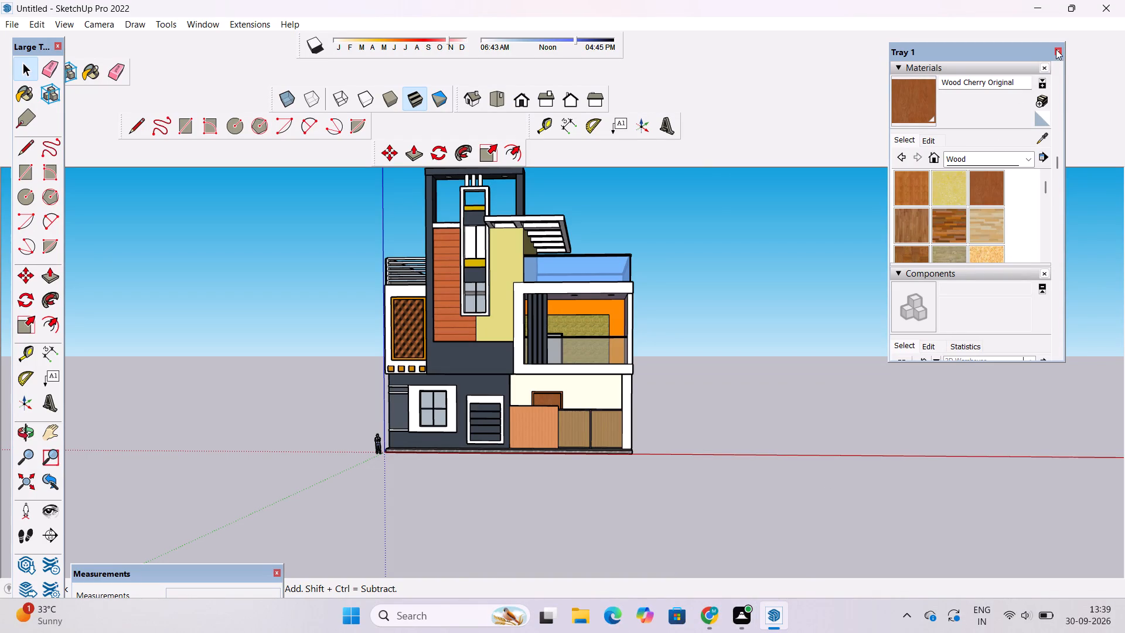
{"action": "left_click", "coordinate": [1056, 49]}
Save the model in the Downloads folder under the name HOUSE PLAN as a SketchUp model.
{"action": "scroll", "coordinate": [794, 352], "scroll_direction": "down", "scroll_amount": 6}
{"action": "scroll", "coordinate": [645, 229], "scroll_direction": "up", "scroll_amount": 4}
{"action": "key", "text": "space"}
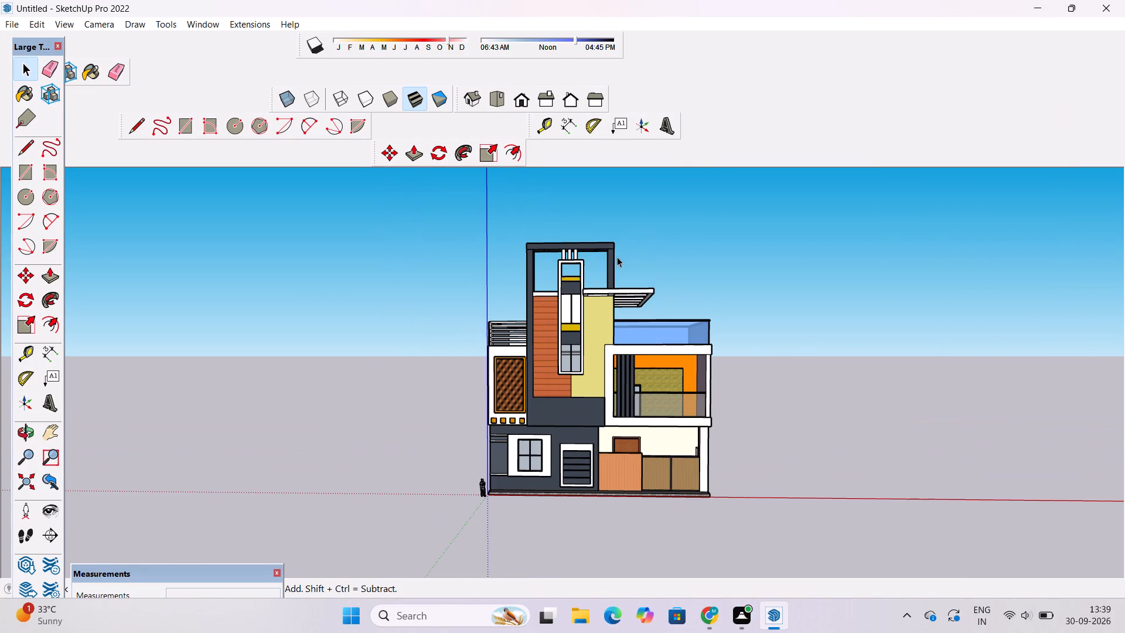
{"action": "key", "text": "o"}
{"action": "left_click_drag", "start_coordinate": [619, 284], "coordinate": [631, 308]}
{"action": "scroll", "coordinate": [635, 305], "scroll_direction": "up", "scroll_amount": 3}
{"action": "left_click_drag", "start_coordinate": [681, 298], "coordinate": [667, 308], "text": "shift"}
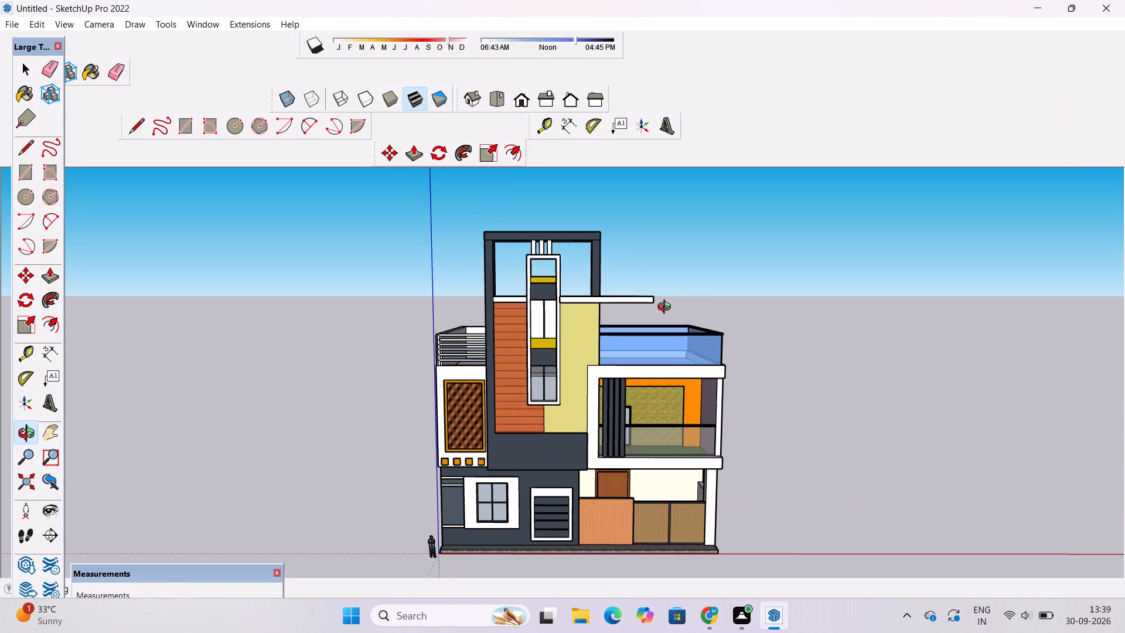
{"action": "key", "text": "space"}
{"action": "key", "text": "ctrl+s"}
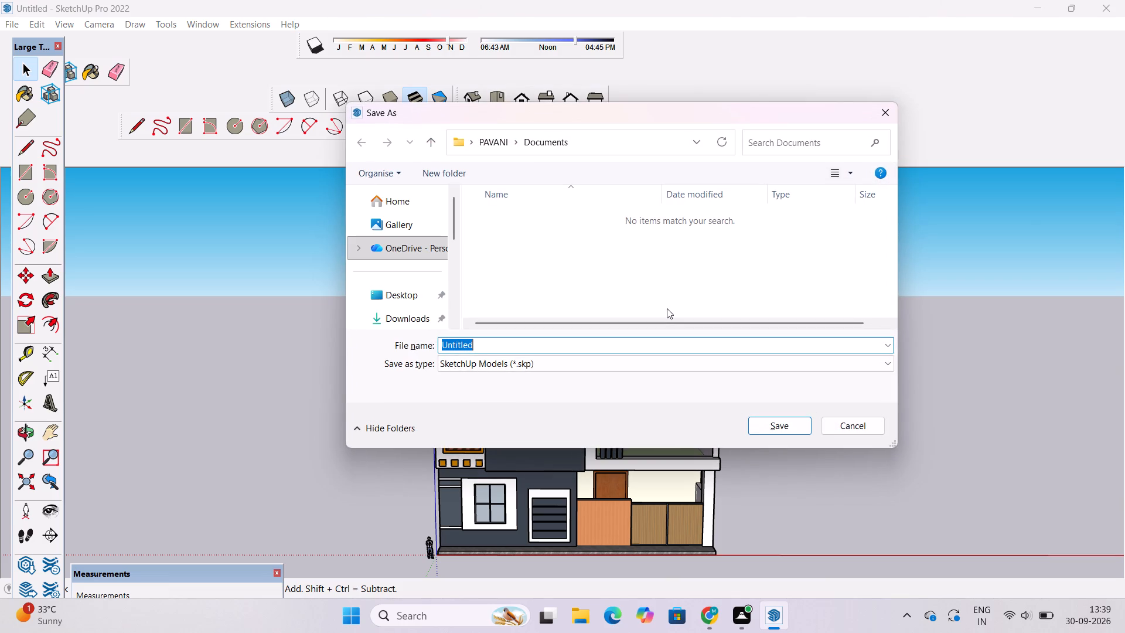
{"action": "left_click", "coordinate": [390, 318]}
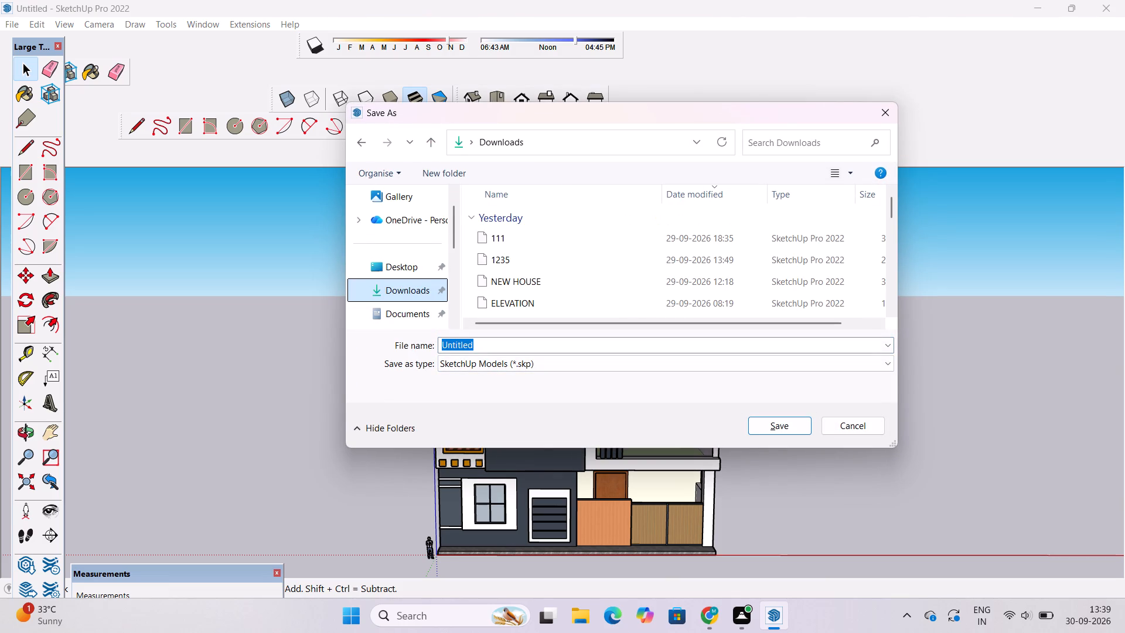
{"action": "left_click", "coordinate": [486, 342]}
{"action": "key", "text": "BackSpace"}
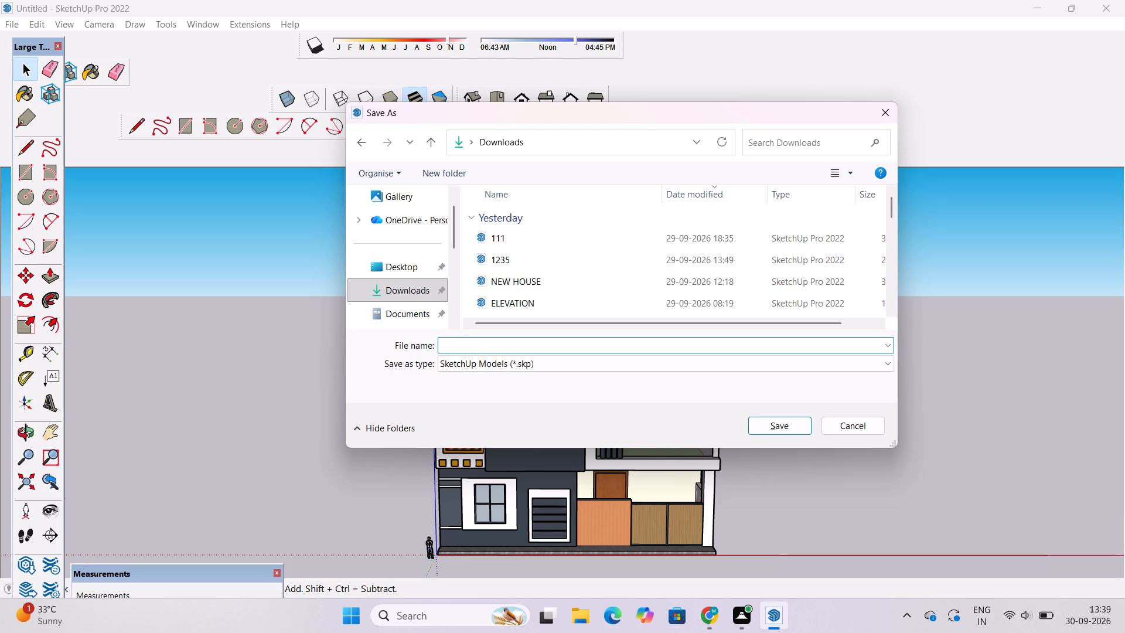
{"action": "type", "text": "HOUSE PLAN"}
{"action": "key", "text": "space"}
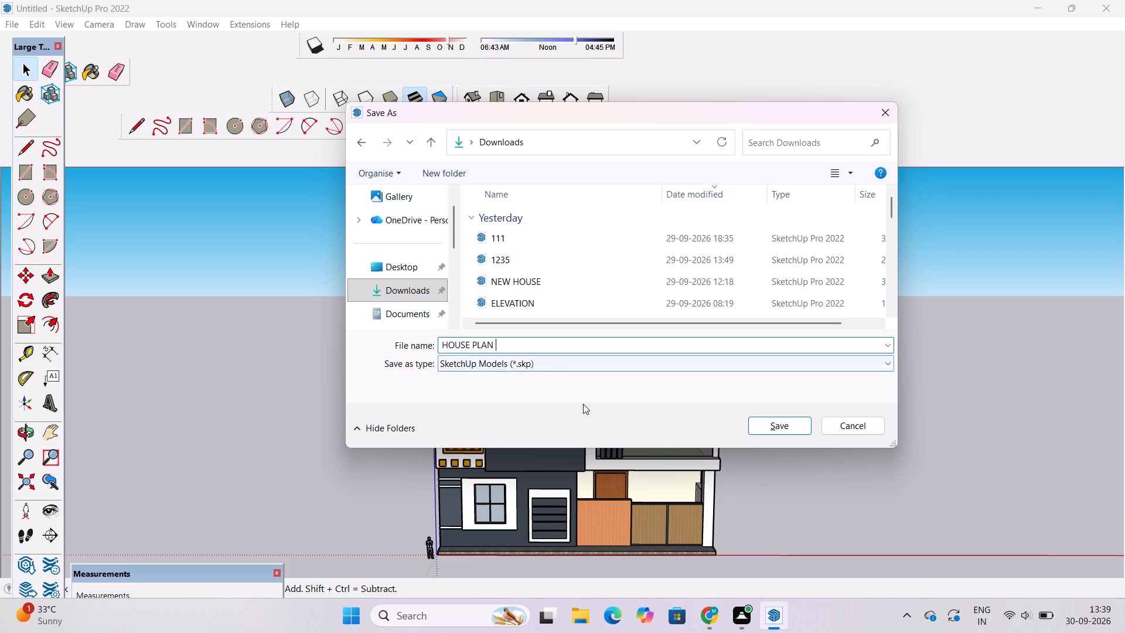
{"action": "left_click", "coordinate": [766, 436]}
{"action": "left_click", "coordinate": [765, 428]}
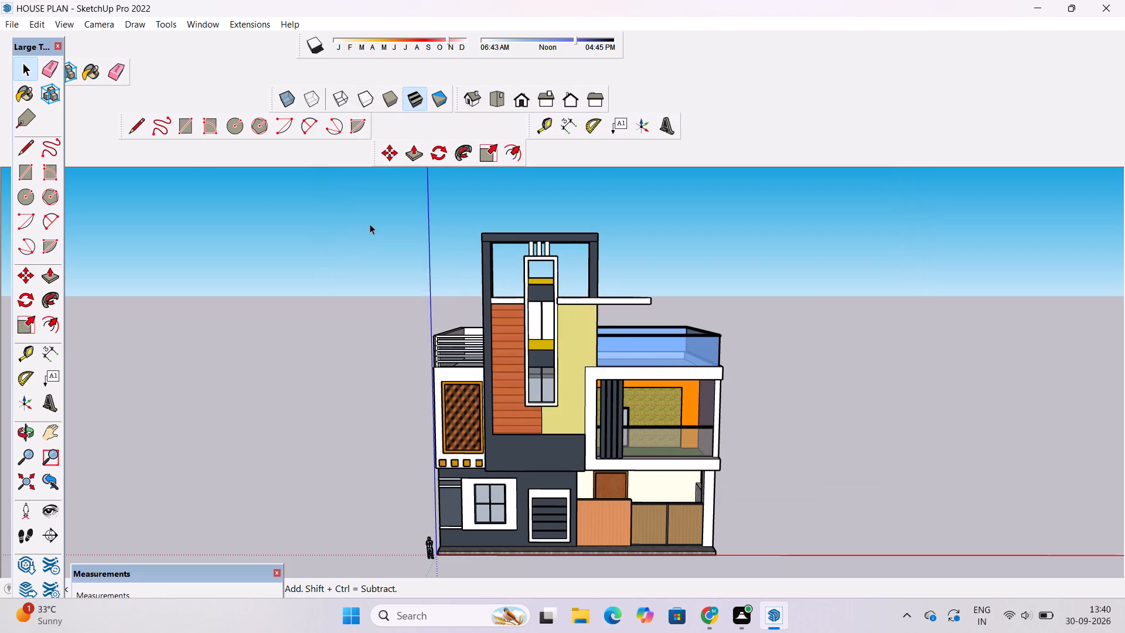
Export the current front view as a 2D graphic PDF named HOUSE PLAN PDF in the Downloads folder.
{"action": "left_click", "coordinate": [13, 26]}
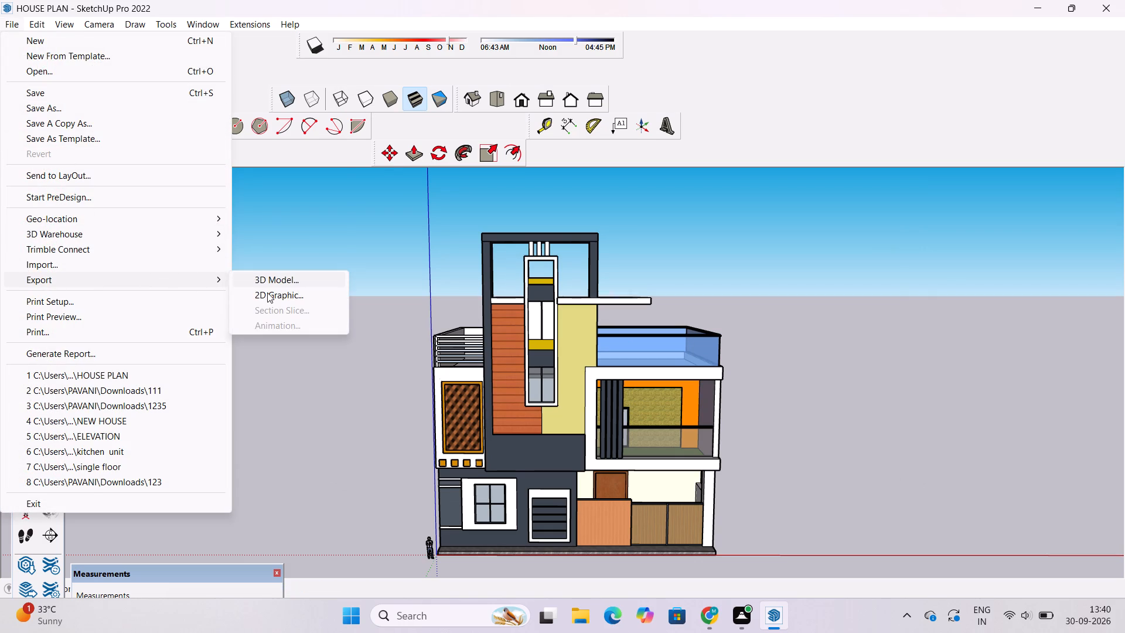
{"action": "double_click", "coordinate": [267, 292]}
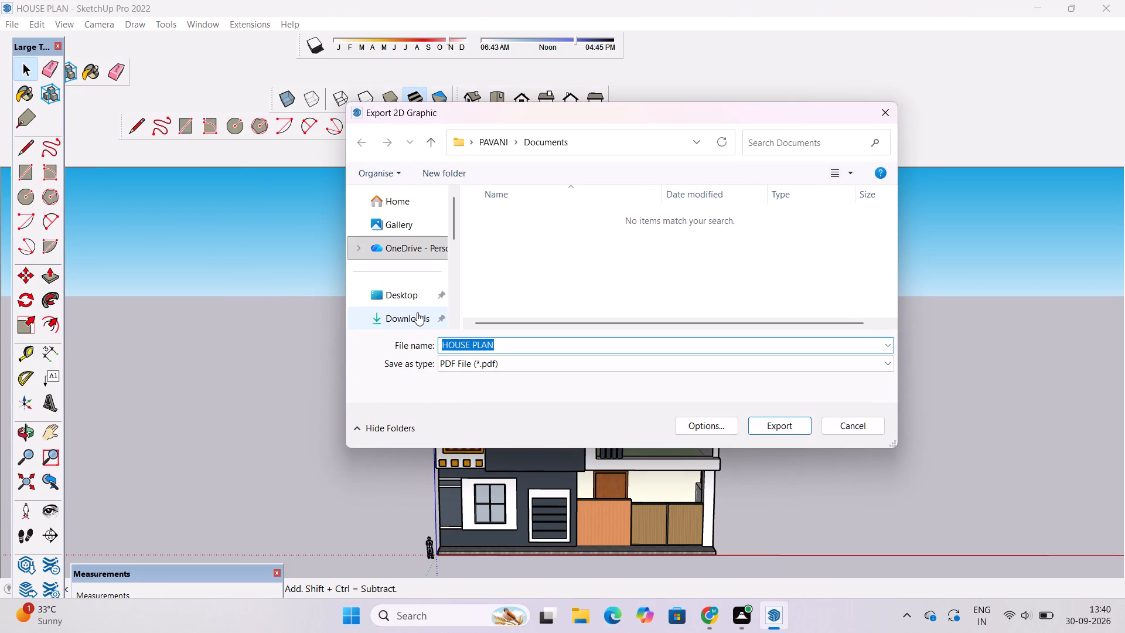
{"action": "left_click", "coordinate": [418, 316]}
{"action": "double_click", "coordinate": [499, 348]}
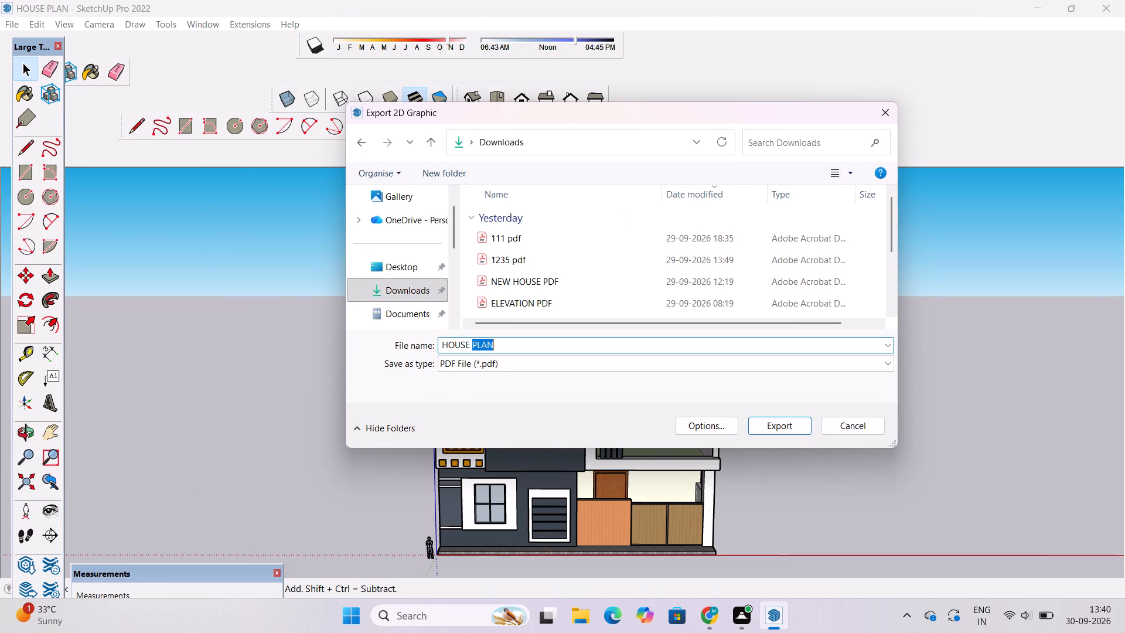
{"action": "left_click", "coordinate": [498, 347]}
{"action": "key", "text": "space"}
{"action": "type", "text": "PDF"}
{"action": "key", "text": "space"}
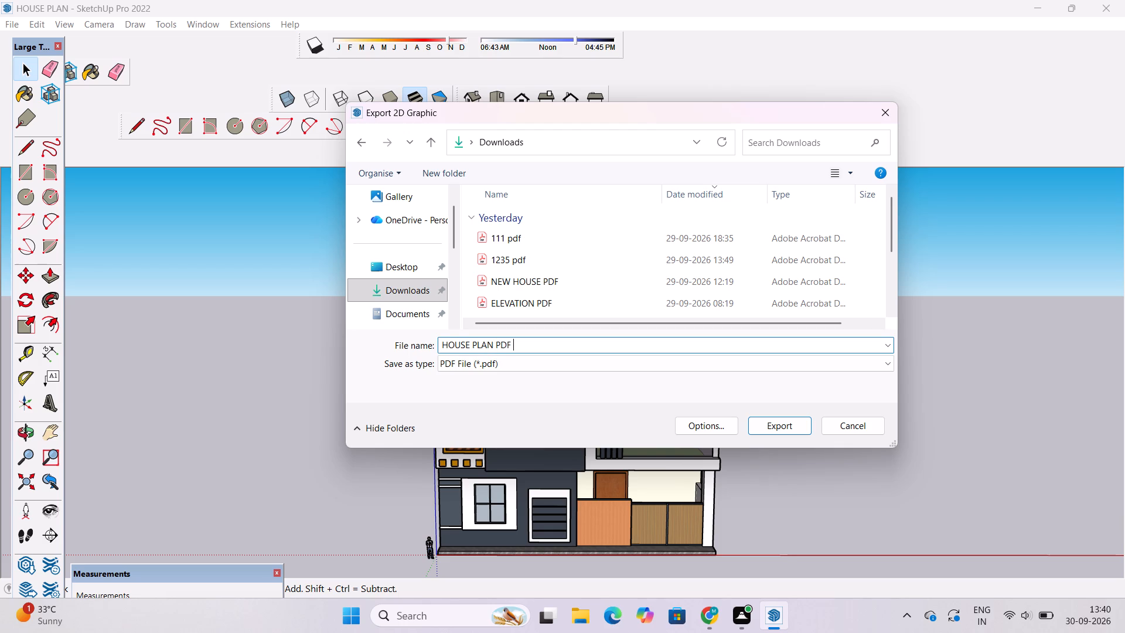
{"action": "left_click", "coordinate": [546, 360]}
{"action": "left_click", "coordinate": [546, 360]}
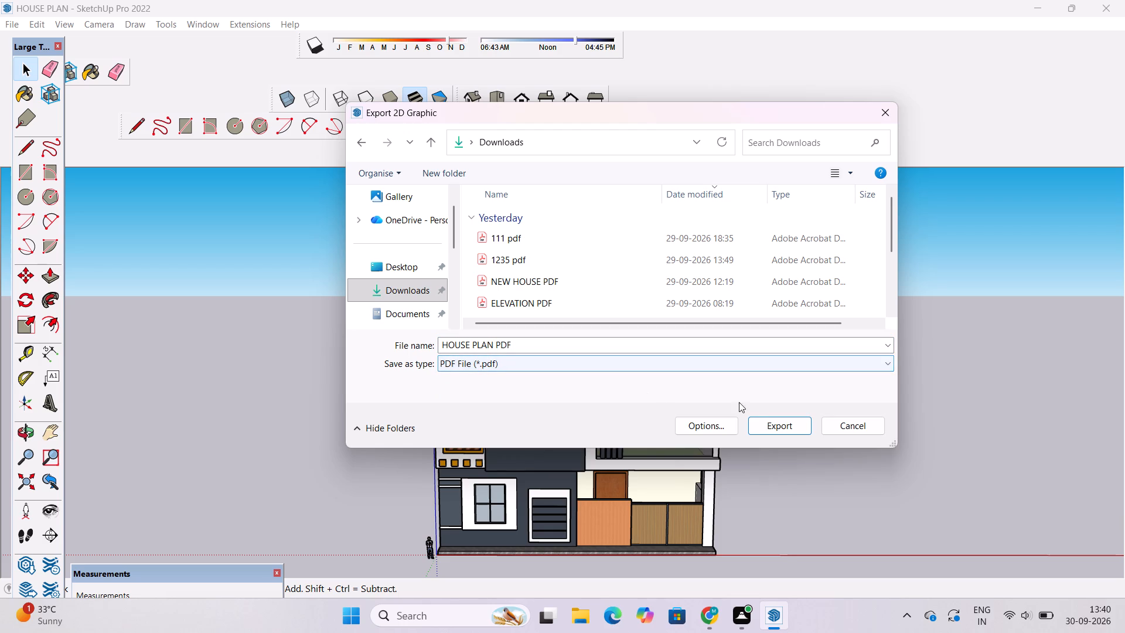
{"action": "left_click", "coordinate": [776, 426]}
{"action": "scroll", "coordinate": [476, 367], "scroll_direction": "down", "scroll_amount": 4}
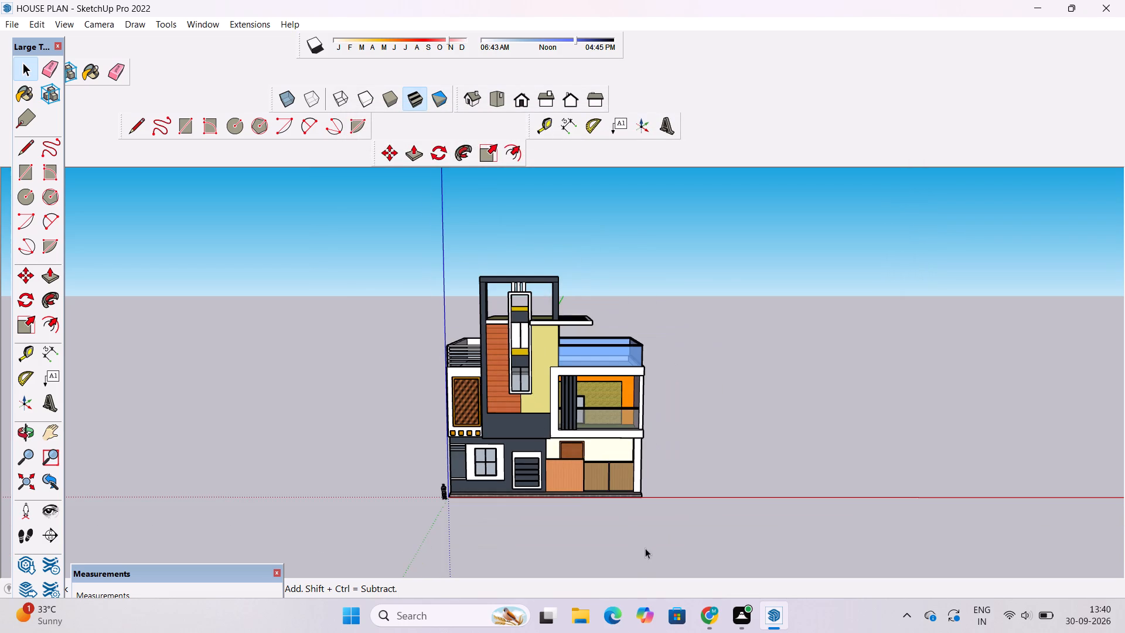